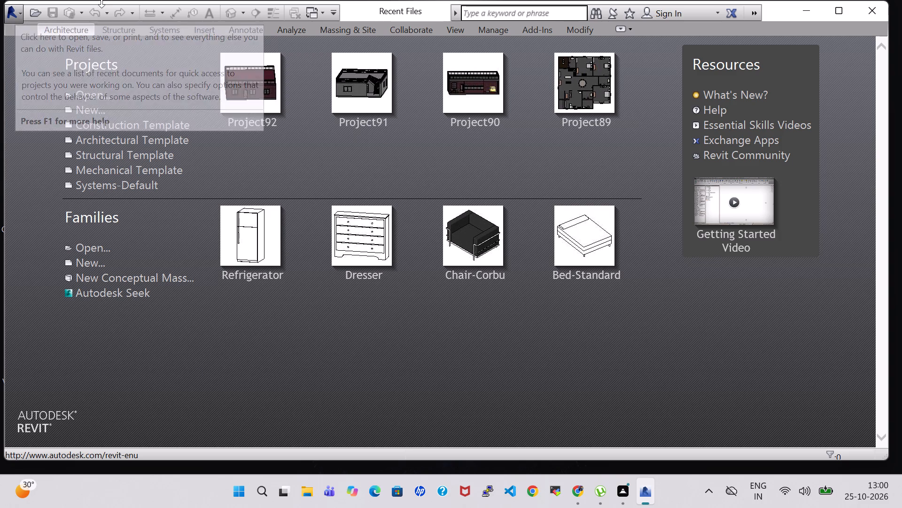
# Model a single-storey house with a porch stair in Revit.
# Create a new project from the Architectural Template.
pyautogui.click(92, 113)
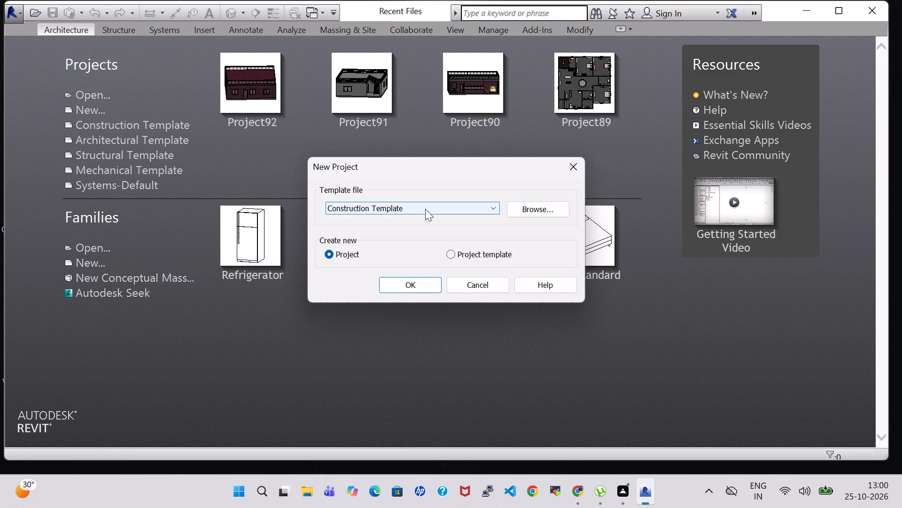
pyautogui.click(425, 209)
pyautogui.click(406, 238)
pyautogui.click(407, 281)
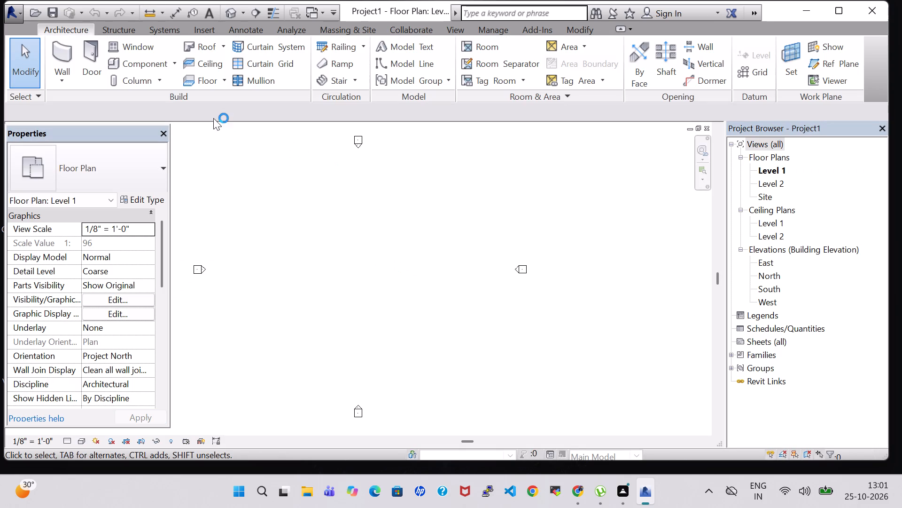
# Start the Wall tool in the Level 1 floor plan.
pyautogui.click(62, 53)
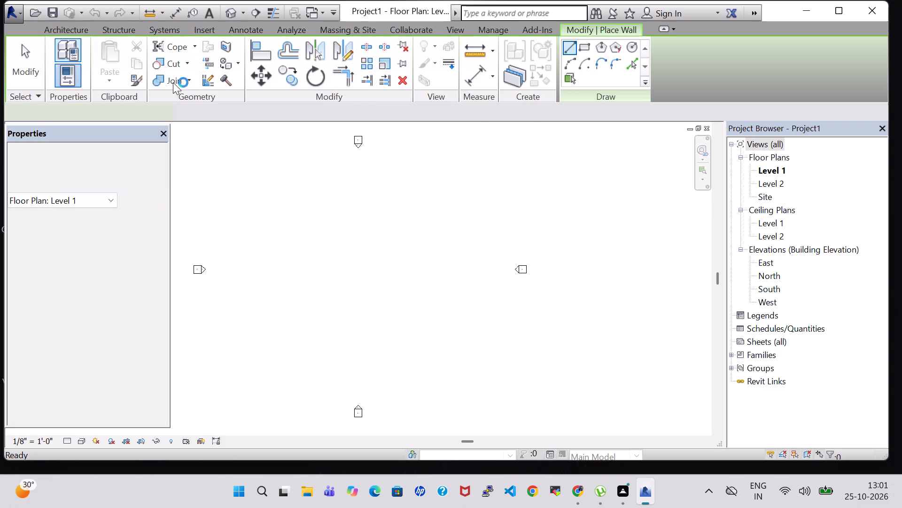
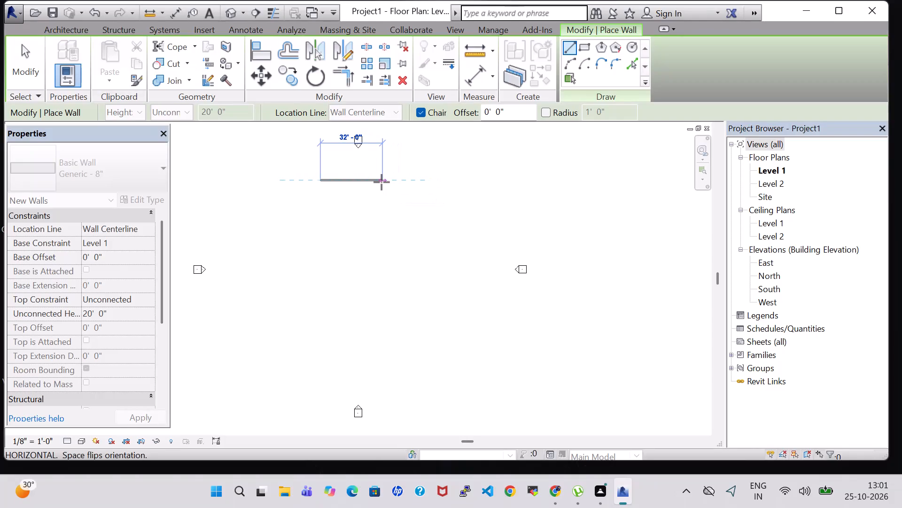
# Draw the building's outer walls as a closed rectangle about 32' wide and 50' long.
pyautogui.scroll(2, 381, 182)
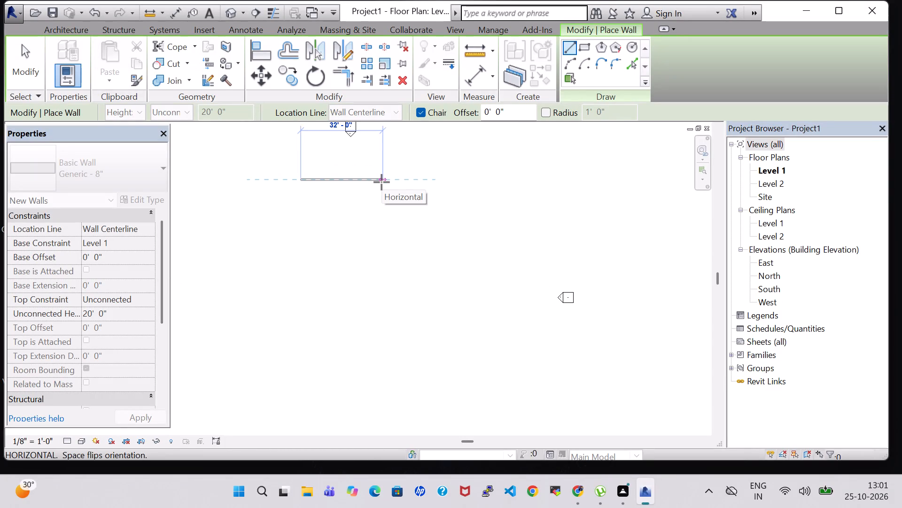
pyautogui.click(381, 182)
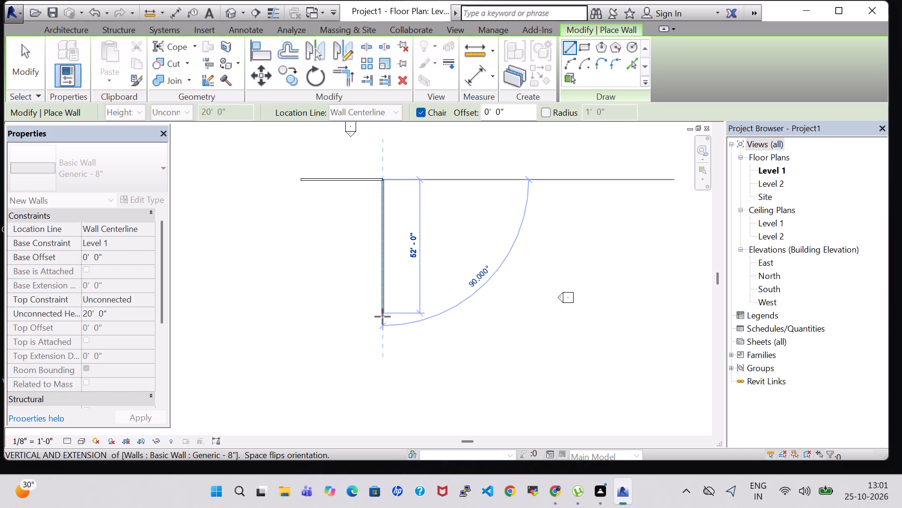
pyautogui.scroll(5, 382, 310)
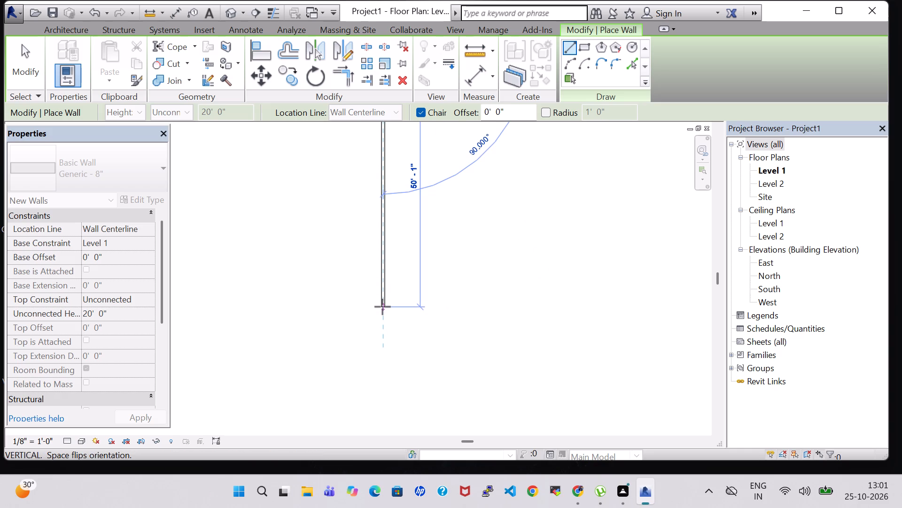
pyautogui.click(382, 307)
pyautogui.scroll(-4, 245, 294)
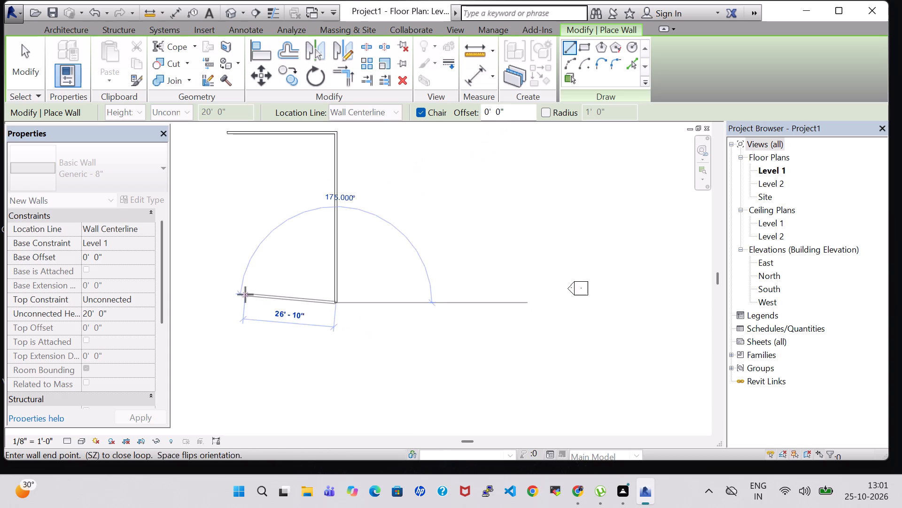
pyautogui.click(233, 308)
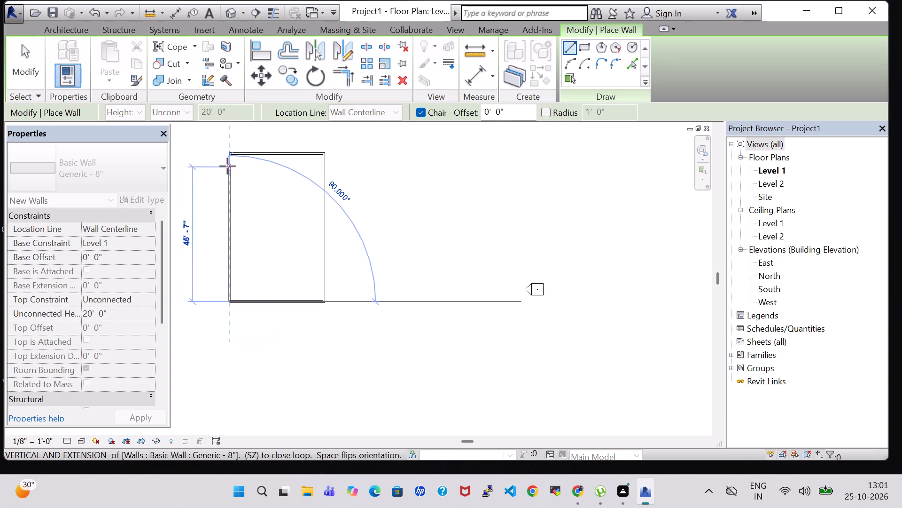
pyautogui.click(227, 154)
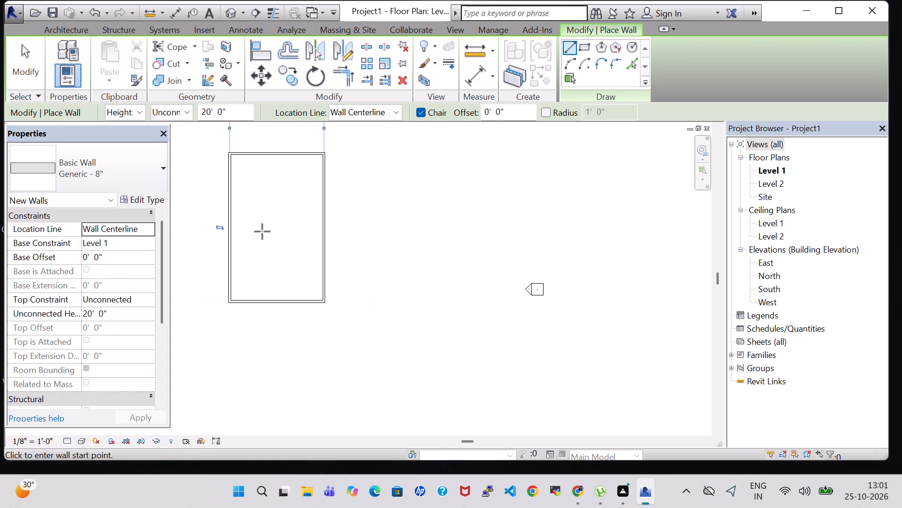
pyautogui.press('Escape')
pyautogui.press('Escape')
# Set the north exterior wall's unconnected height to 10' 0".
pyautogui.moveTo(262, 231); pyautogui.dragTo(391, 259, button='middle')
pyautogui.scroll(-1, 282, 243)
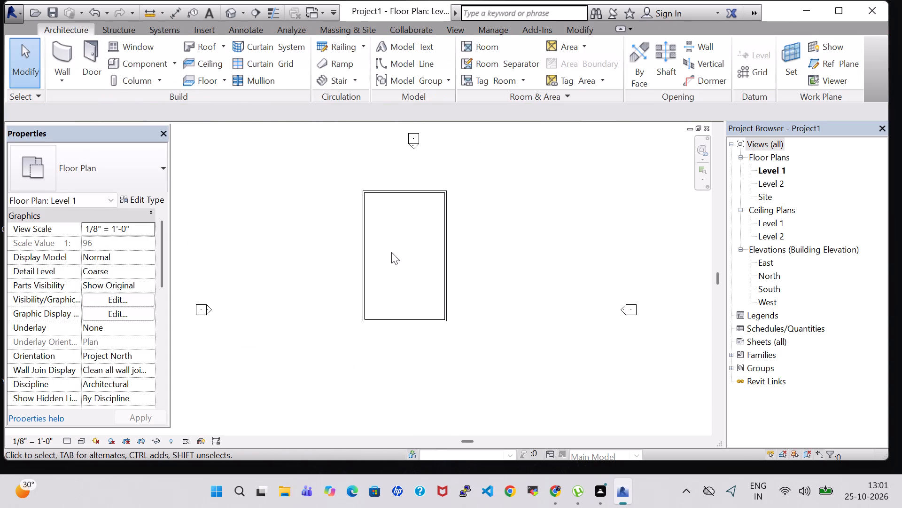
pyautogui.click(401, 190)
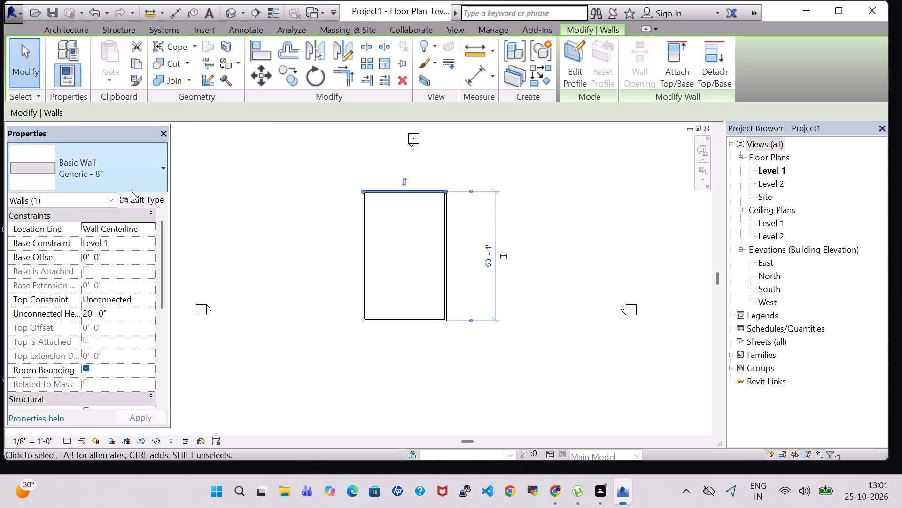
pyautogui.click(90, 310)
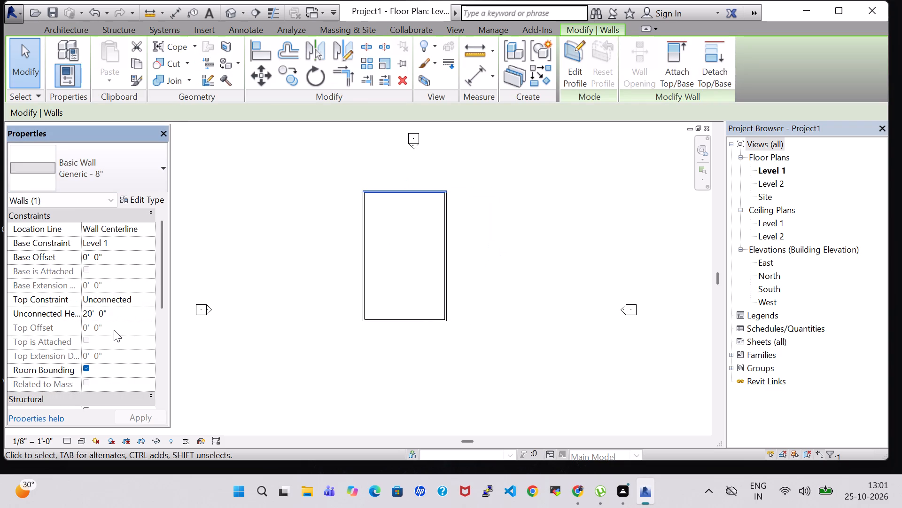
pyautogui.press('BackSpace')
pyautogui.press('1')
pyautogui.press('Return')
pyautogui.click(565, 251)
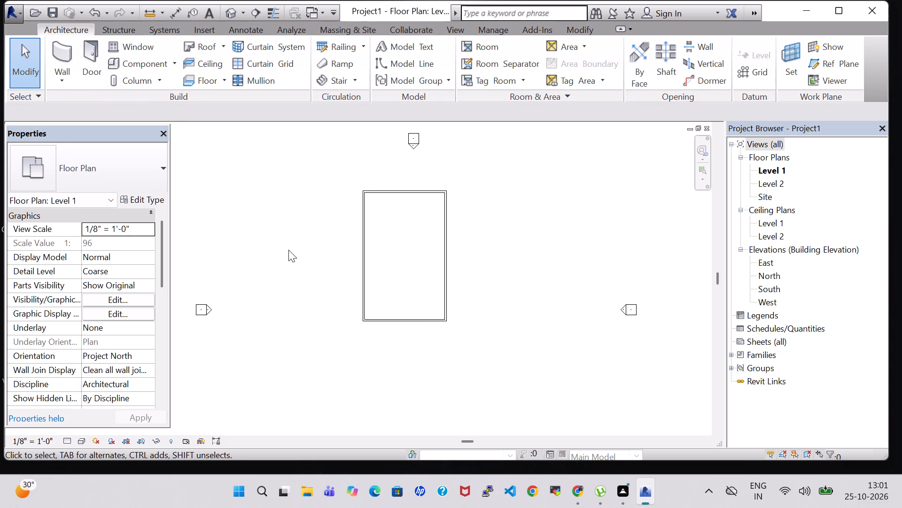
# Set the west exterior wall's unconnected height to 10' 0".
pyautogui.click(359, 249)
pyautogui.click(91, 314)
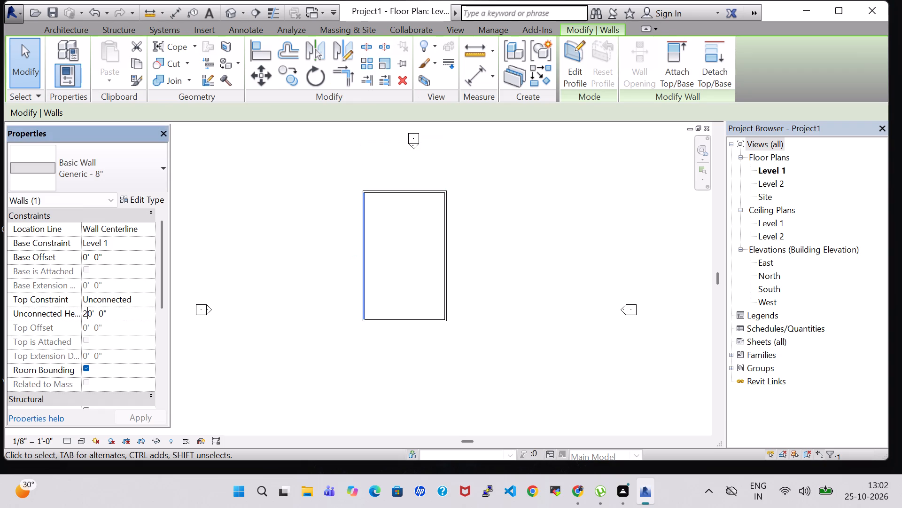
pyautogui.press('BackSpace')
pyautogui.press('1')
pyautogui.click(392, 245)
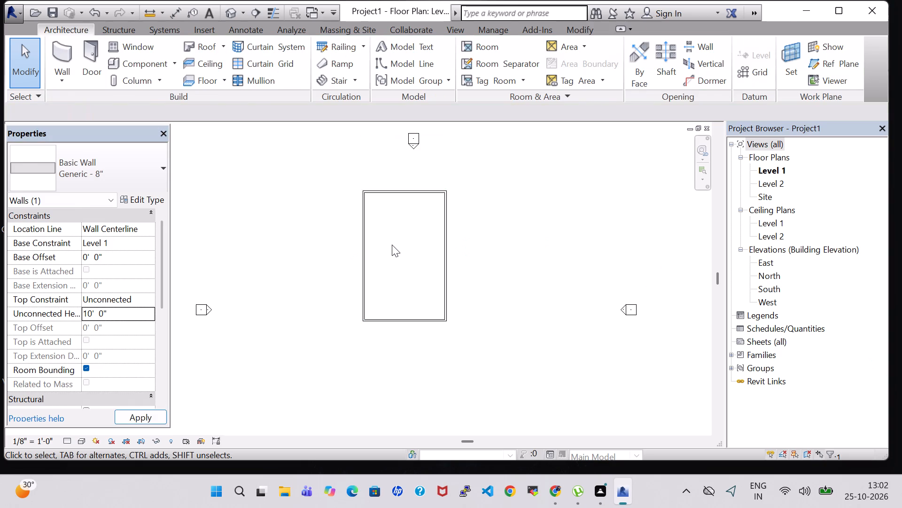
# Set the east exterior wall's unconnected height to 10' 0".
pyautogui.click(449, 247)
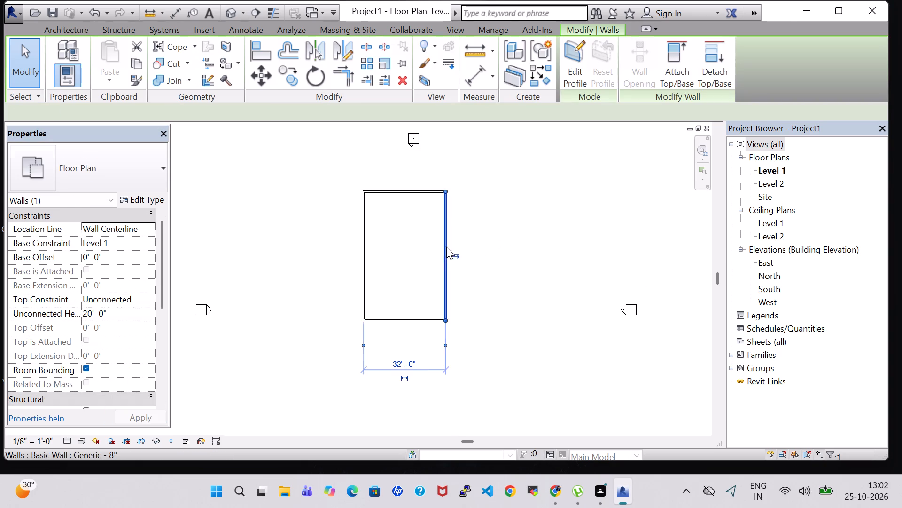
pyautogui.click(90, 310)
pyautogui.press('BackSpace')
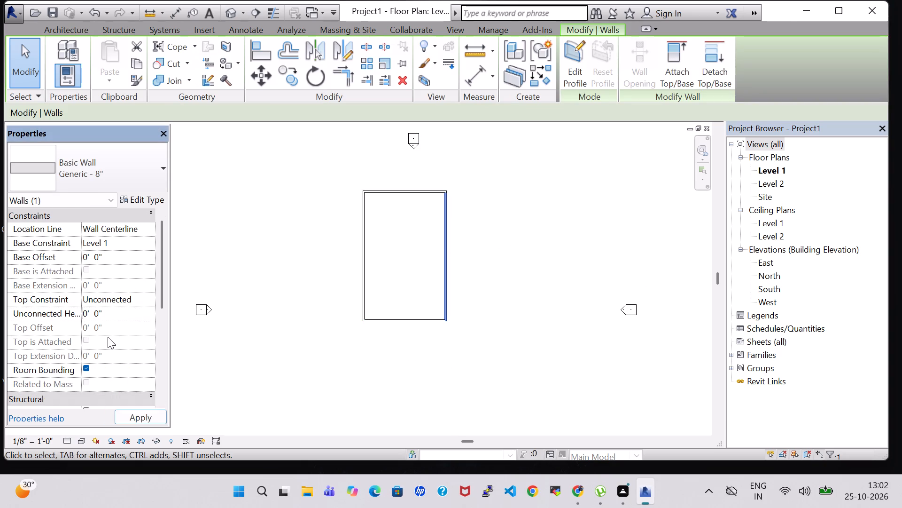
pyautogui.press('1')
pyautogui.click(511, 285)
# Set the south exterior wall's unconnected height to 10' 0".
pyautogui.click(387, 320)
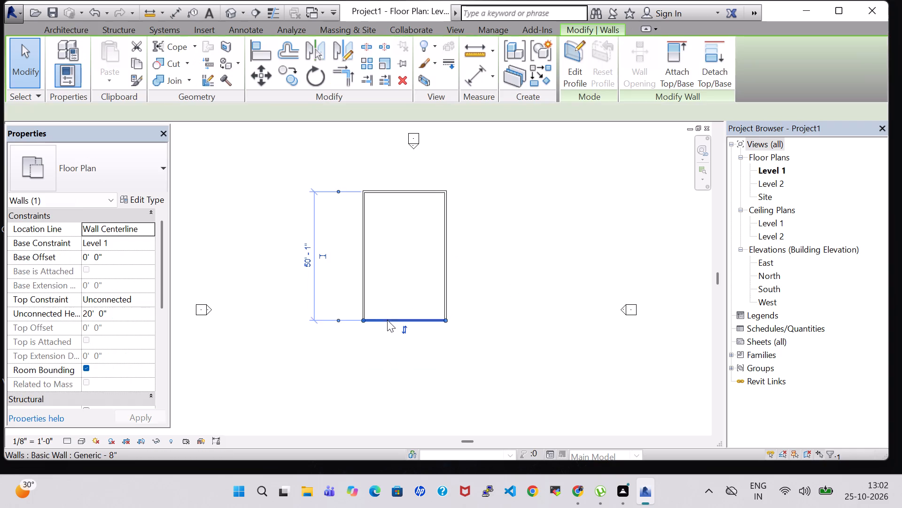
pyautogui.click(89, 315)
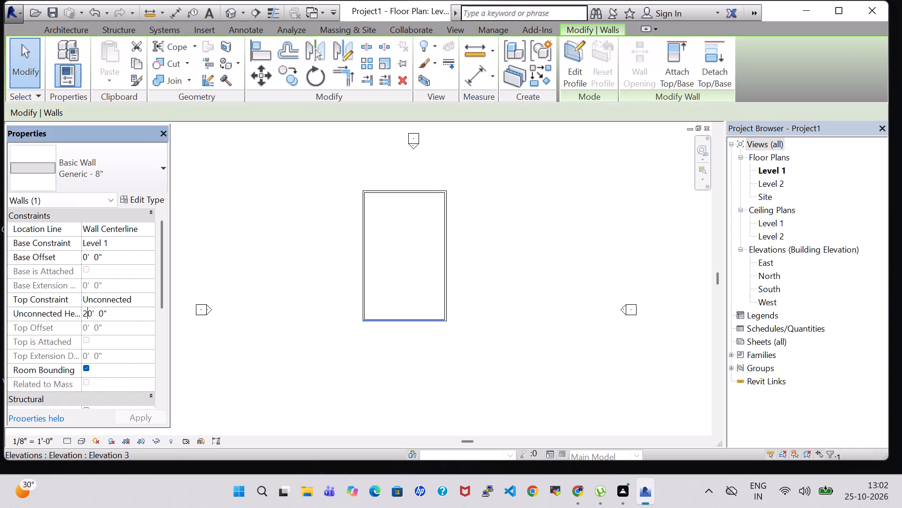
pyautogui.press('BackSpace')
pyautogui.press('1')
pyautogui.press('Return')
pyautogui.click(484, 272)
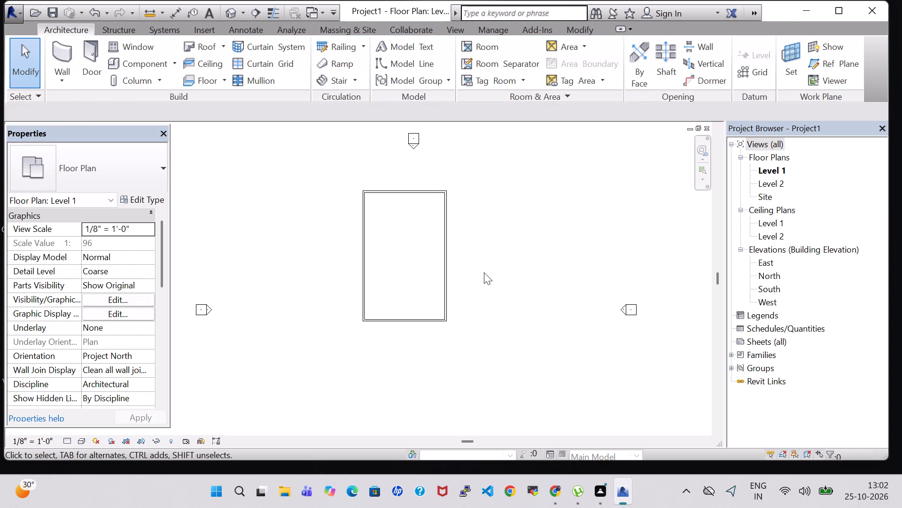
# Draw a 10' high interior wall from the west wall to the east wall, about 4'-10" south of the north wall.
pyautogui.scroll(3, 428, 262)
pyautogui.moveTo(490, 236); pyautogui.dragTo(515, 270, button='middle')
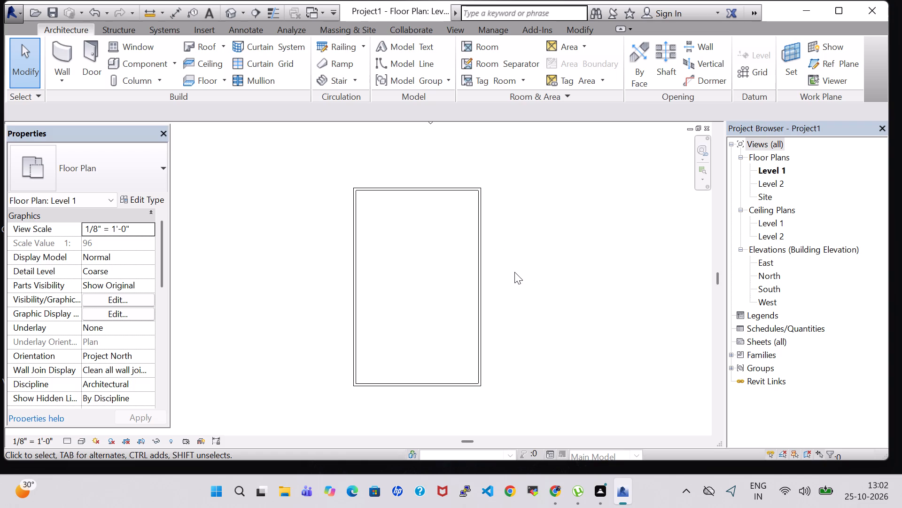
pyautogui.moveTo(514, 272); pyautogui.dragTo(511, 262, button='middle')
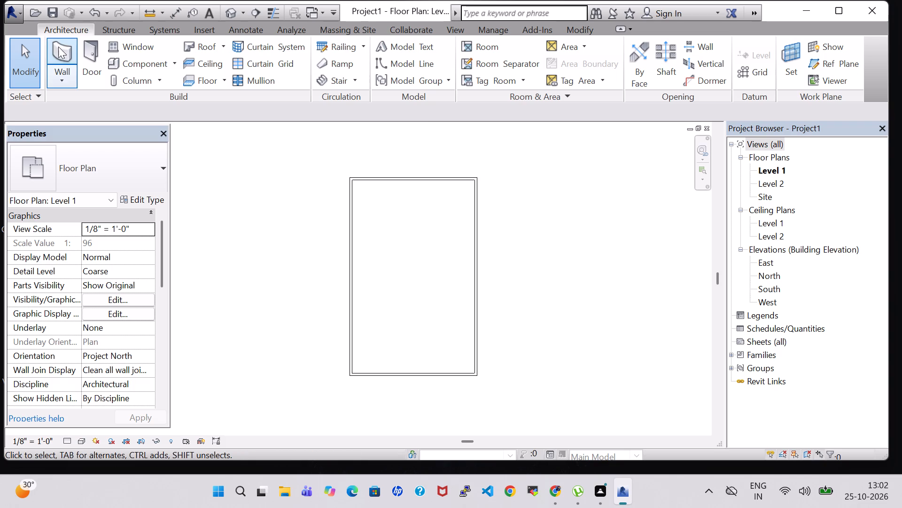
pyautogui.click(58, 47)
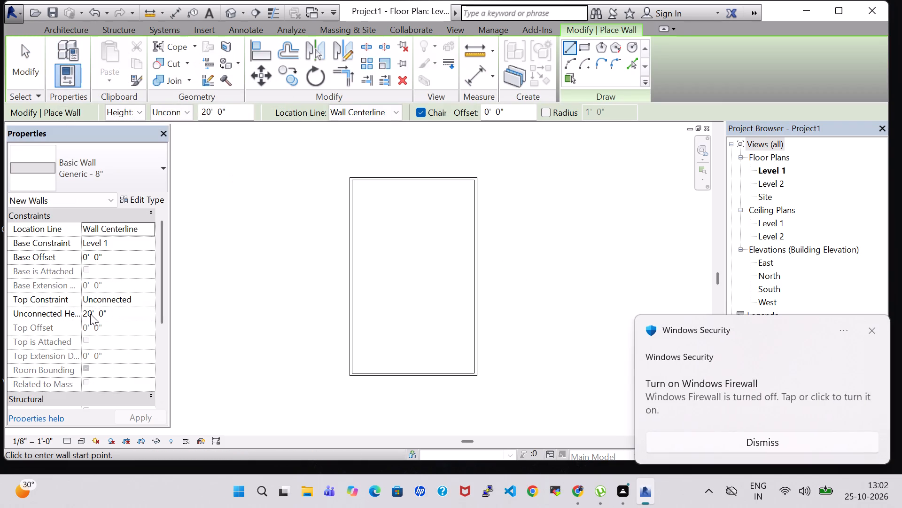
pyautogui.click(876, 331)
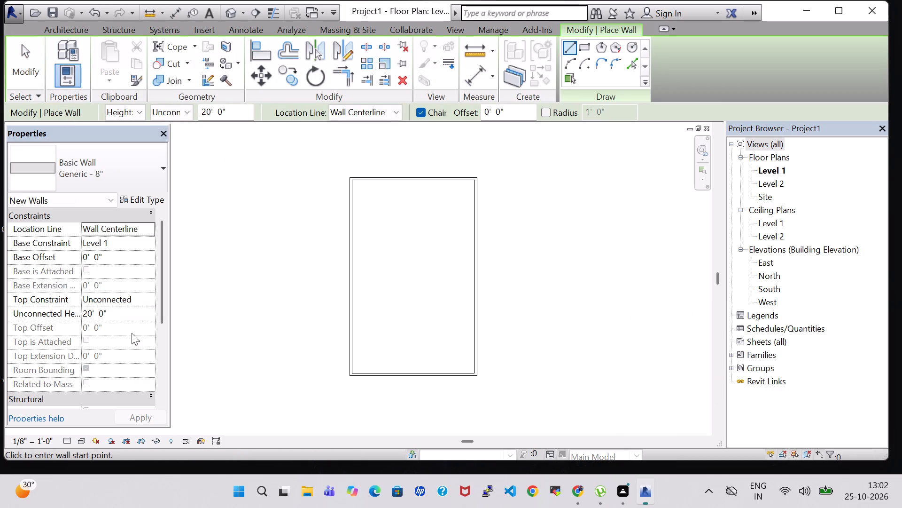
pyautogui.click(89, 311)
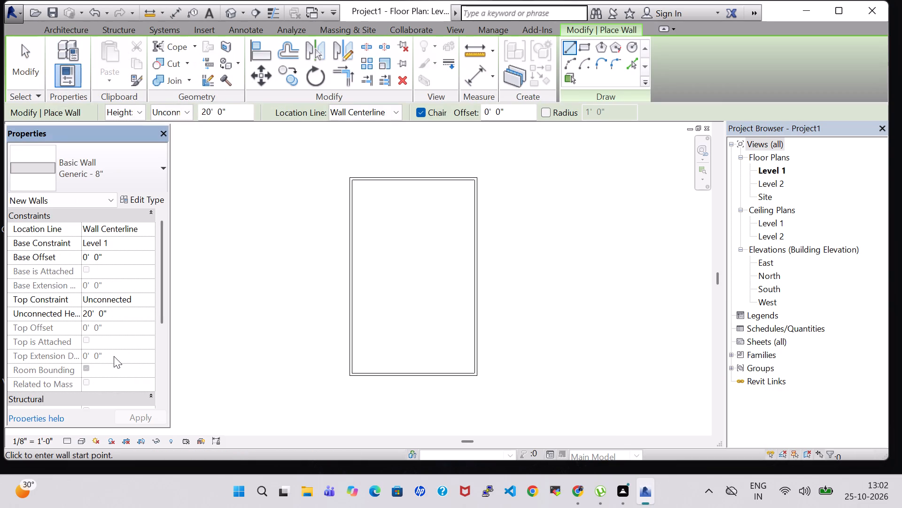
pyautogui.press('BackSpace')
pyautogui.press('1')
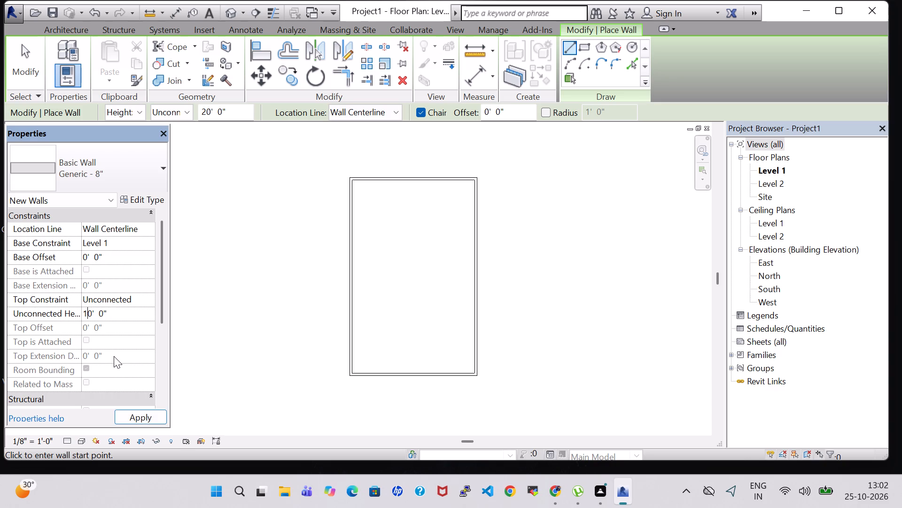
pyautogui.press('Return')
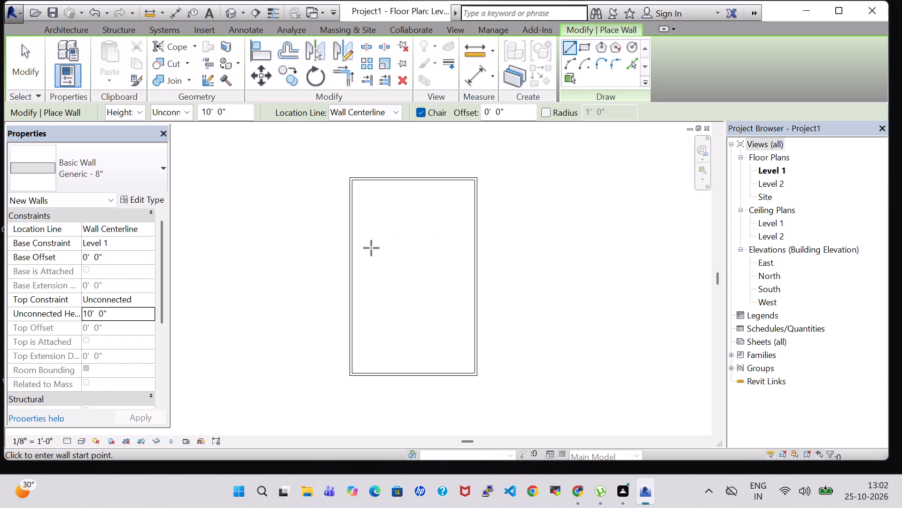
pyautogui.scroll(3, 354, 195)
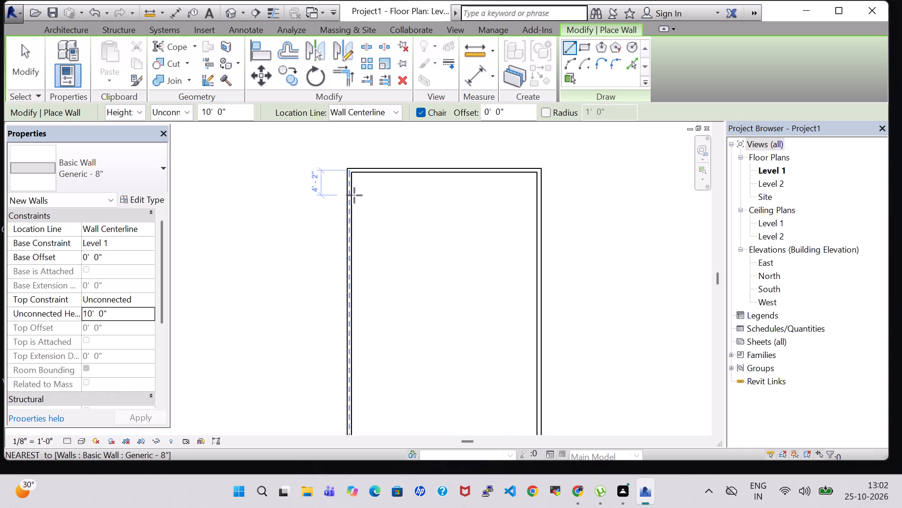
pyautogui.scroll(1, 354, 195)
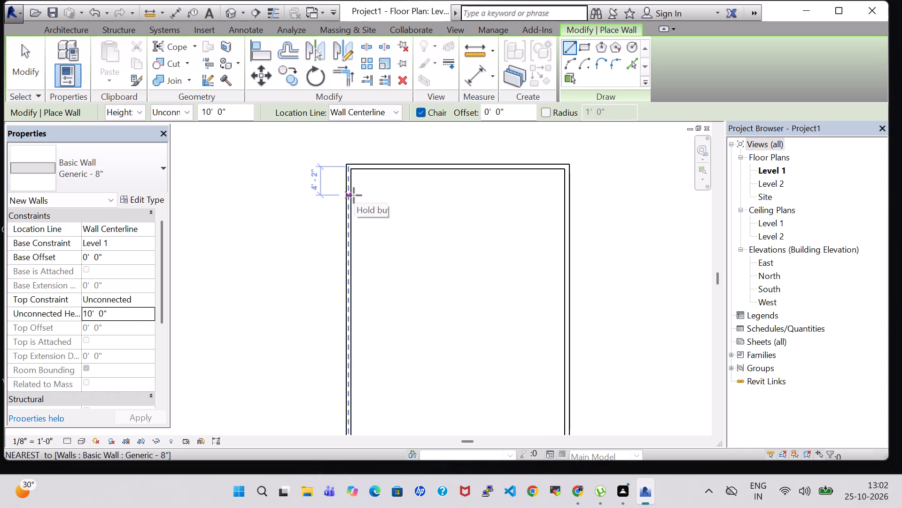
pyautogui.click(350, 199)
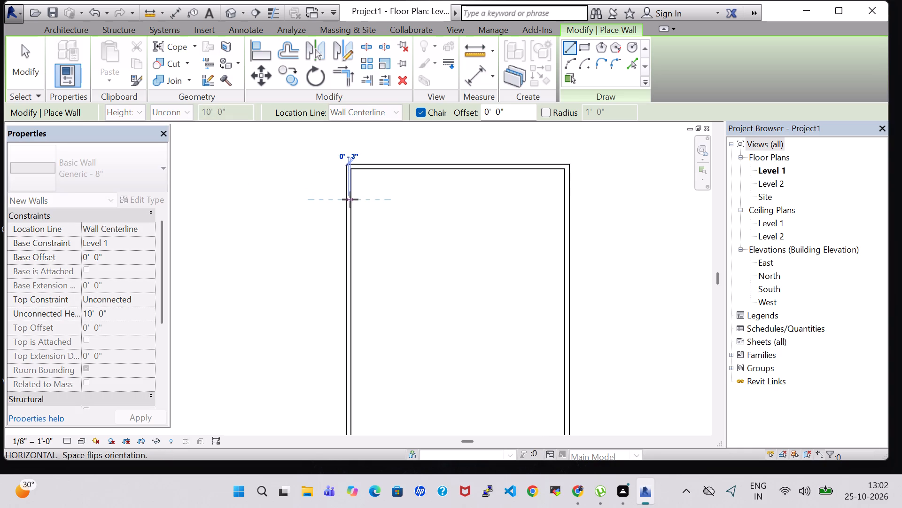
pyautogui.click(567, 206)
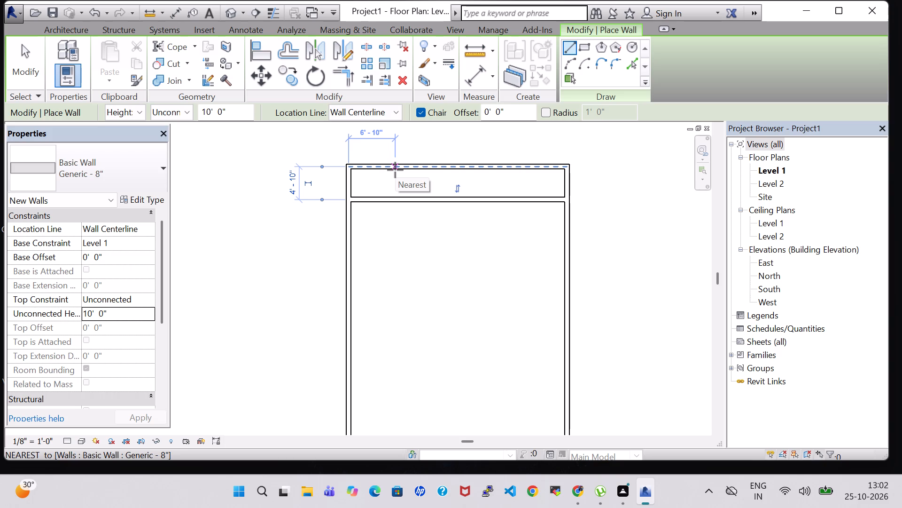
# Divide the northern strip with two short partition walls, each about 7'-1" in from the west and east exterior walls.
pyautogui.click(397, 170)
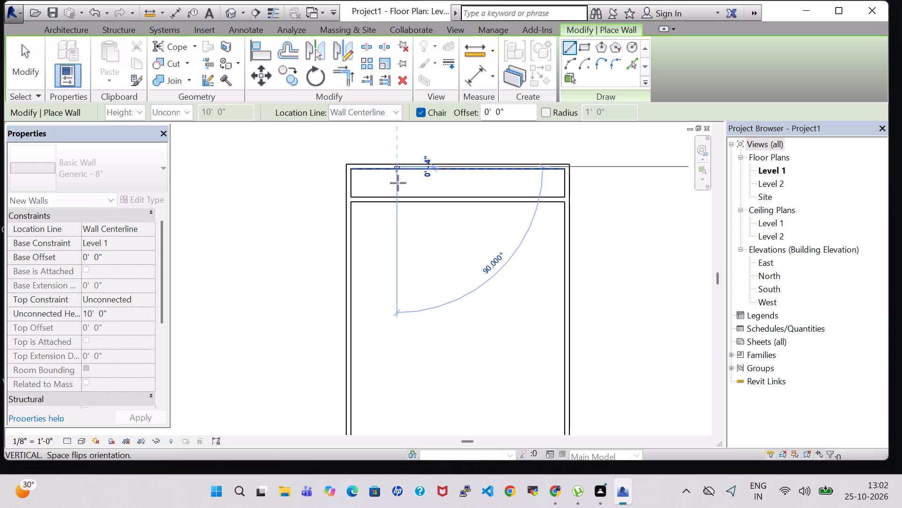
pyautogui.click(398, 202)
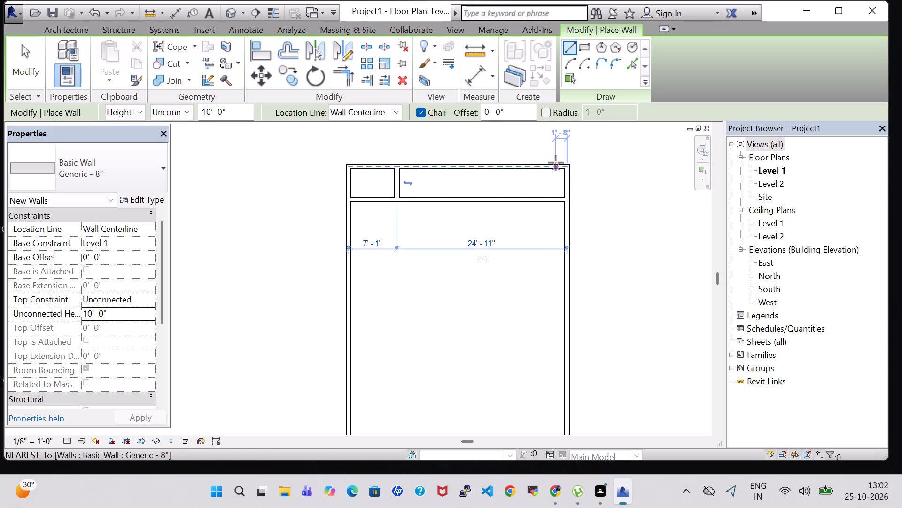
pyautogui.click(519, 164)
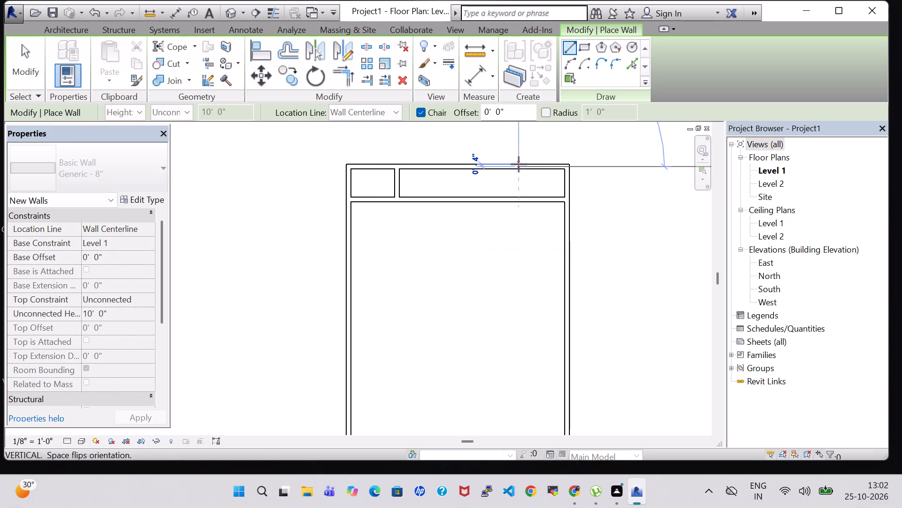
pyautogui.click(513, 202)
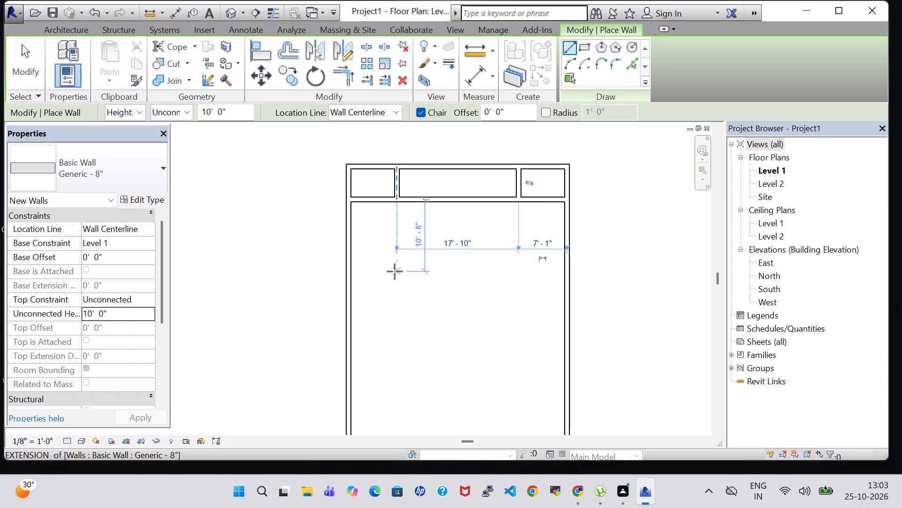
pyautogui.press('Escape')
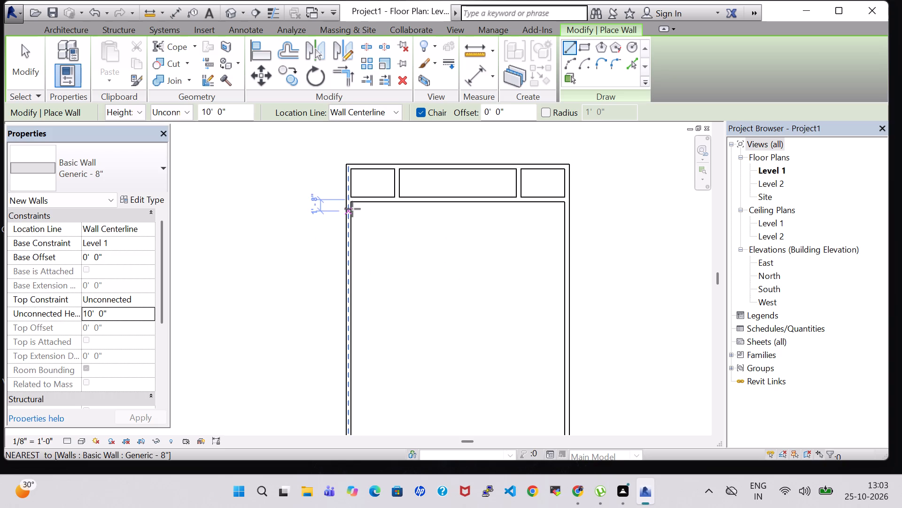
# Draw a 10' high interior wall from the west wall to the east wall, 11'-0" south of the northern cross wall.
pyautogui.click(350, 275)
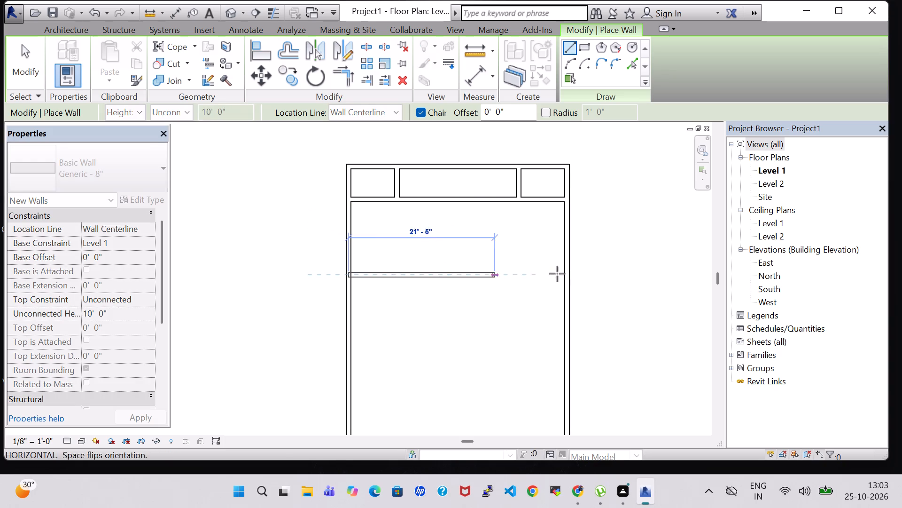
pyautogui.click(571, 272)
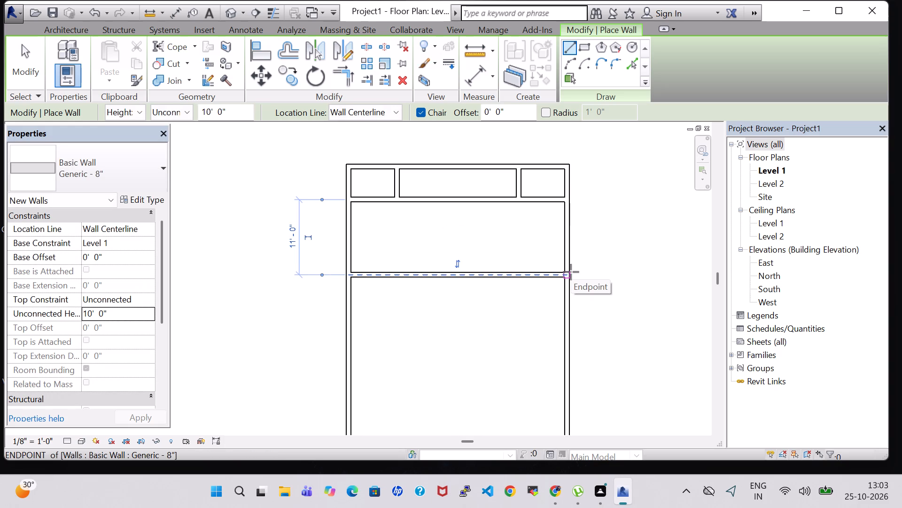
# Draw another full-width 10' high interior wall from the west wall to the east wall, about 16'-10" south of the previous cross wall.
pyautogui.scroll(-1, 610, 296)
pyautogui.middleClick(610, 296)
pyautogui.moveTo(609, 296); pyautogui.dragTo(603, 294, button='middle')
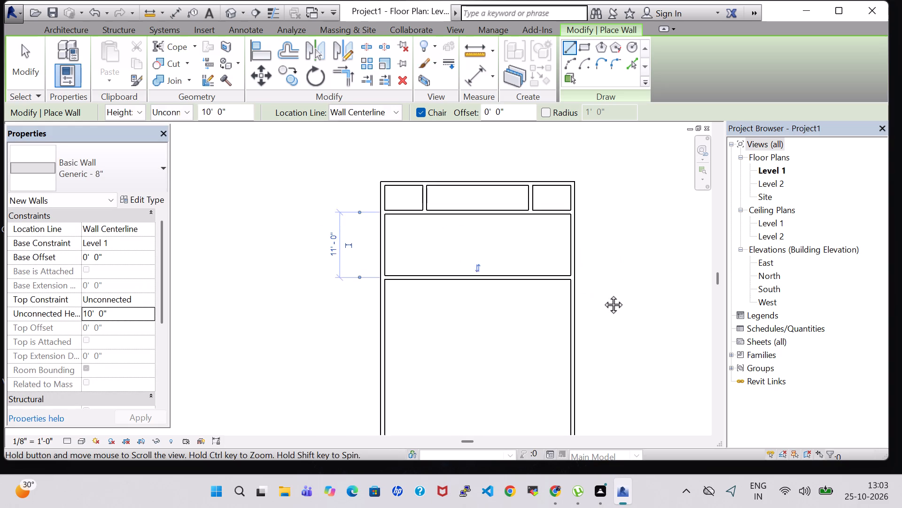
pyautogui.moveTo(603, 294); pyautogui.dragTo(575, 268, button='middle')
pyautogui.scroll(-1, 573, 265)
pyautogui.press('Escape')
pyautogui.moveTo(575, 265); pyautogui.dragTo(559, 254, button='middle')
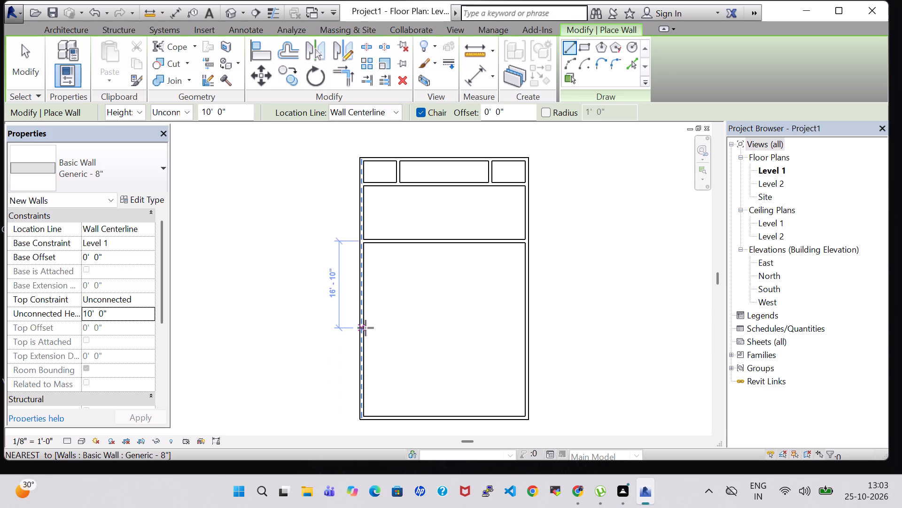
pyautogui.click(365, 328)
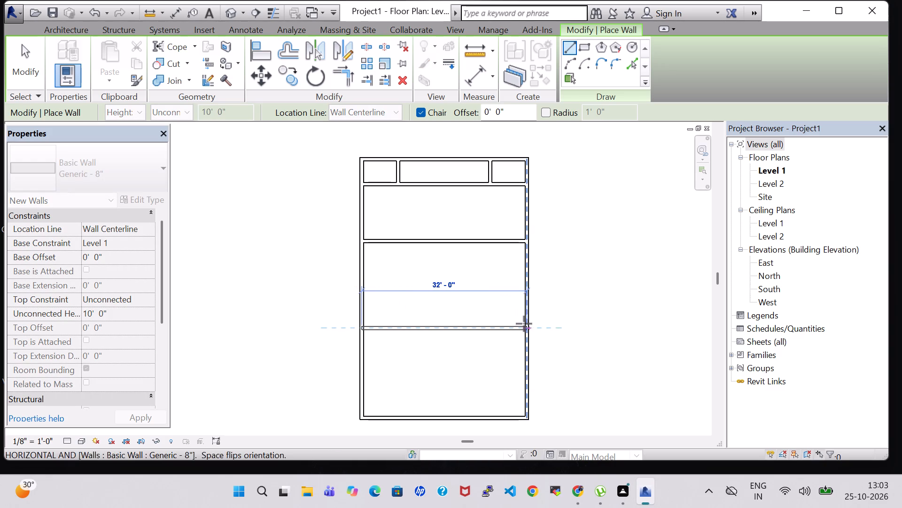
pyautogui.click(524, 324)
pyautogui.press('Escape')
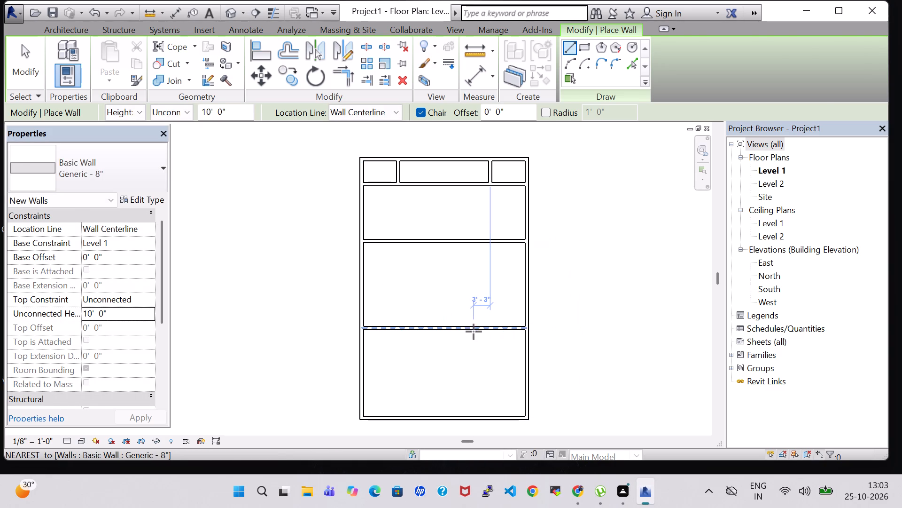
pyautogui.press('Escape')
# Draw a north-south partition wall from the midpoint of the southernmost cross wall to the south exterior wall.
pyautogui.click(62, 40)
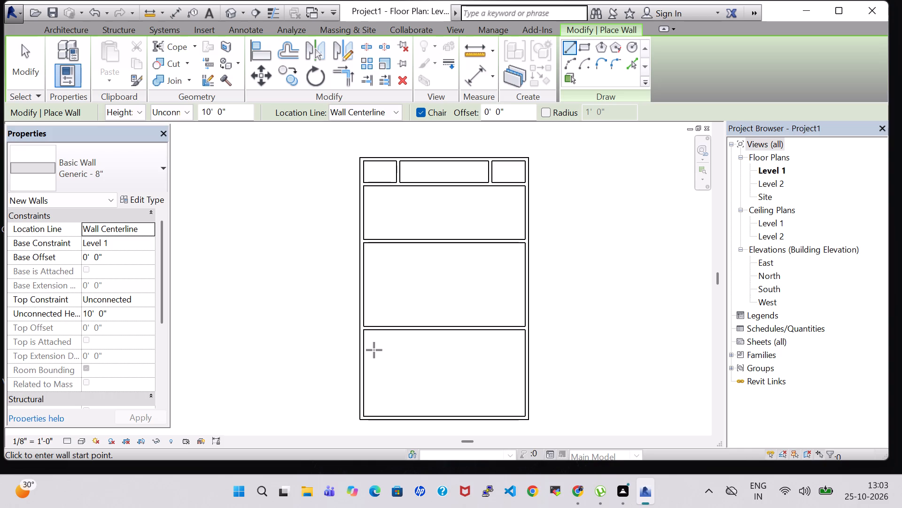
pyautogui.click(446, 329)
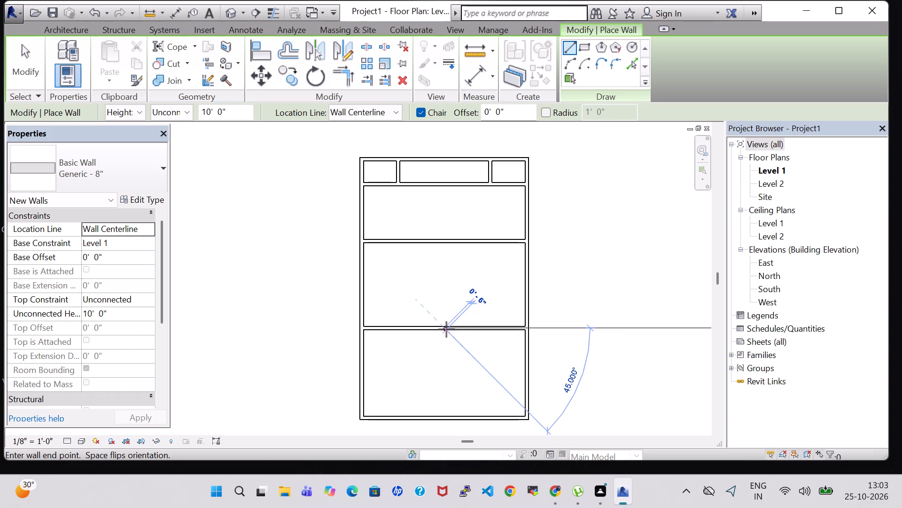
pyautogui.click(450, 417)
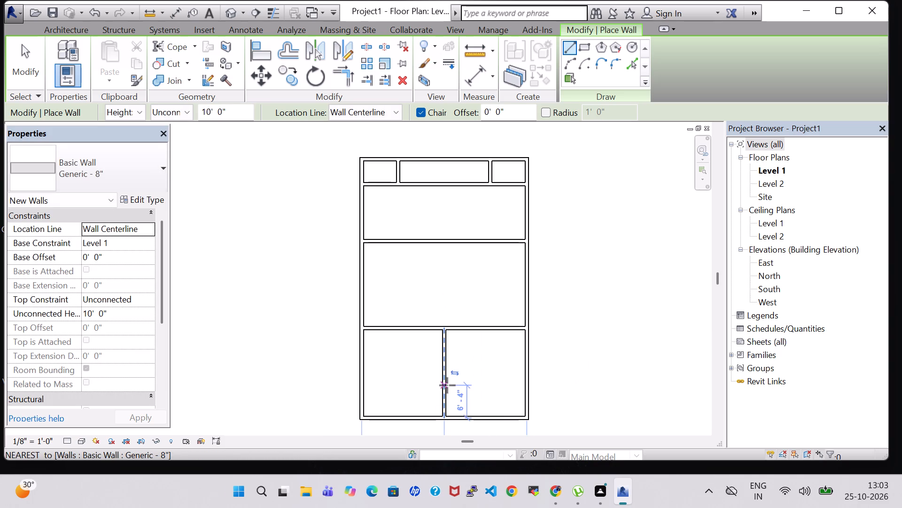
pyautogui.press('Escape')
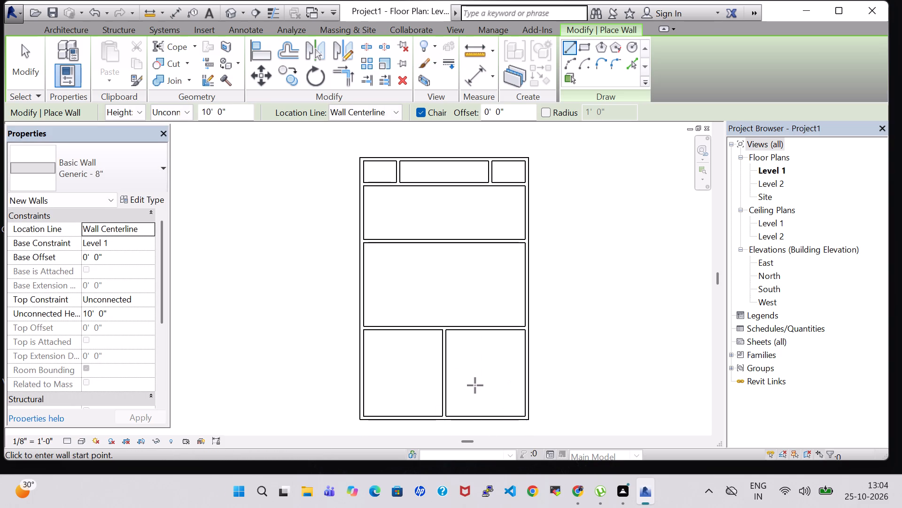
# Draw a wall from the southern partition to the east exterior wall, about 12'-3" south of the southernmost cross wall.
pyautogui.click(445, 391)
pyautogui.click(524, 388)
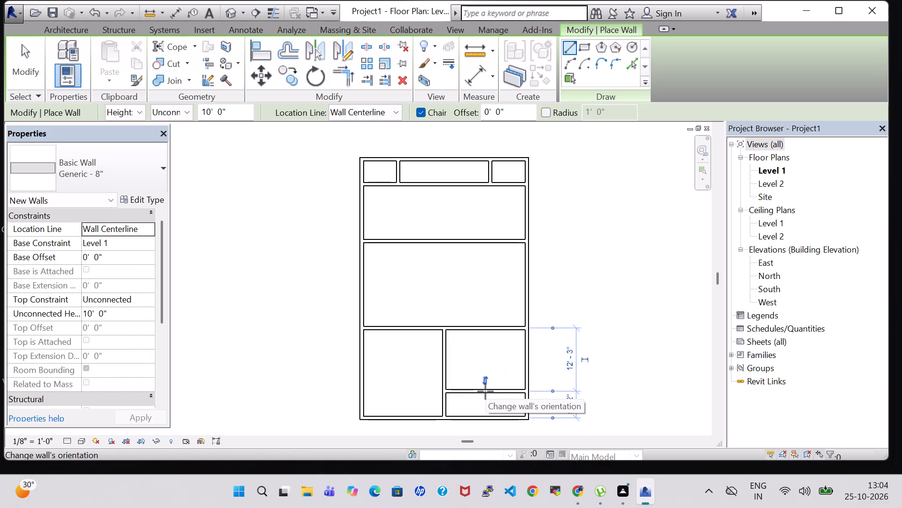
pyautogui.press('Escape')
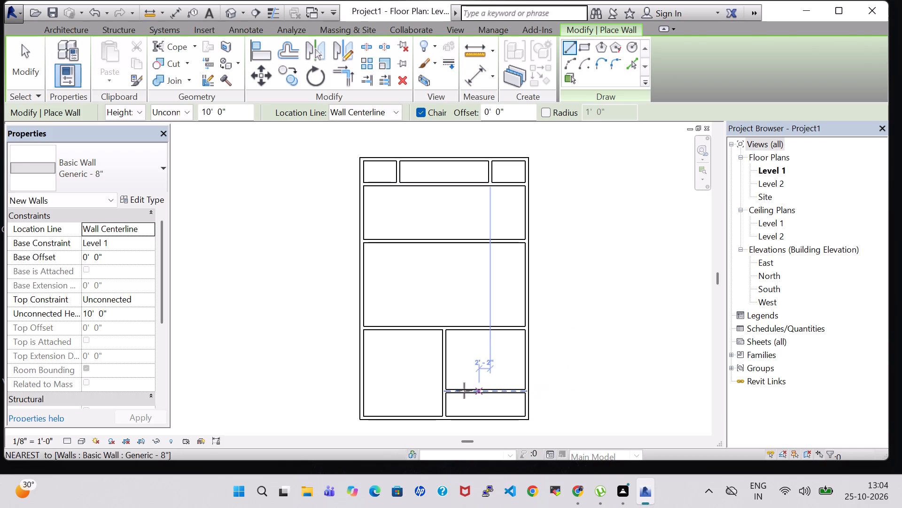
pyautogui.press('Escape')
# Nudge the north-south partition between the southern rooms slightly west, dismissing the OneDrive backup notification.
pyautogui.click(447, 369)
pyautogui.press('Left')
pyautogui.press('Left')
pyautogui.press('Left')
pyautogui.press('Left')
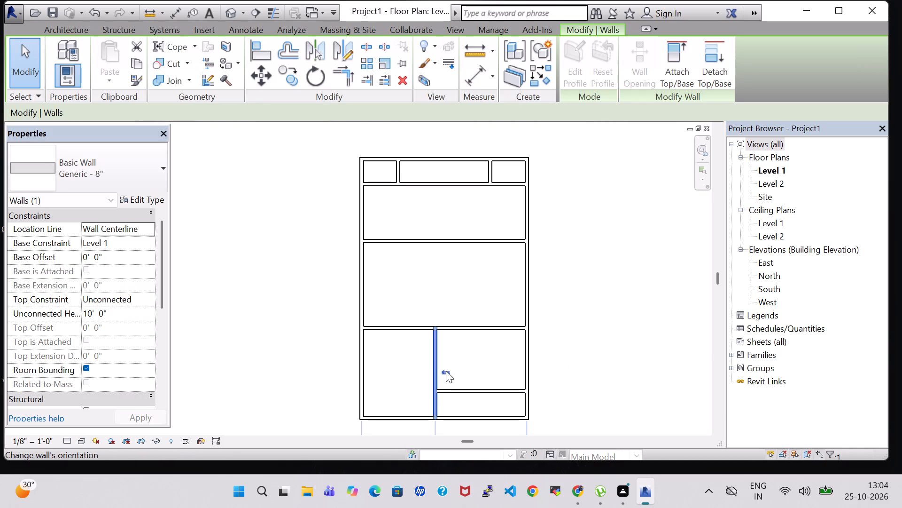
pyautogui.press('Right')
pyautogui.press('Right')
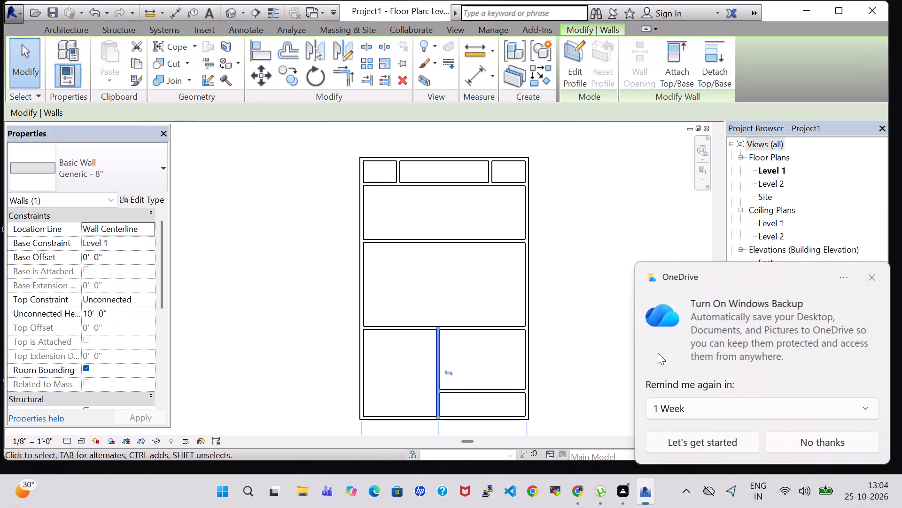
pyautogui.click(874, 275)
pyautogui.click(595, 278)
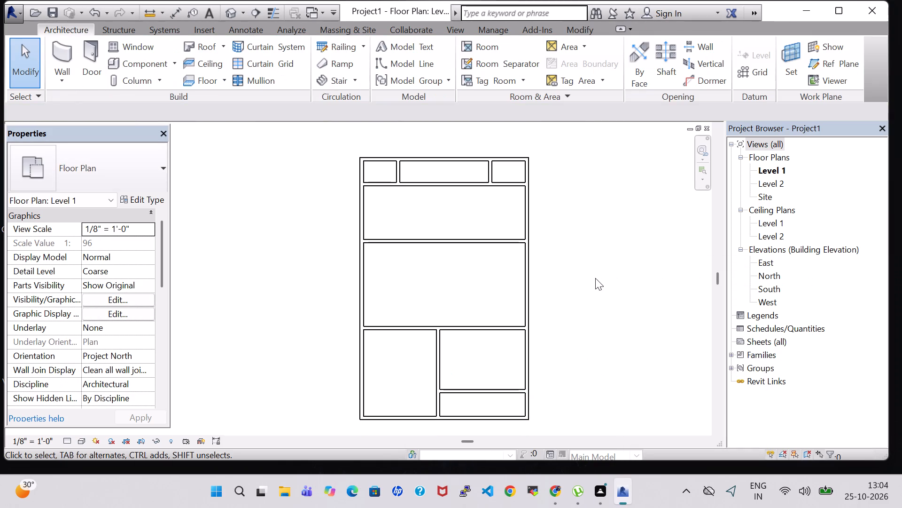
# Divide the narrow southeast room roughly in half with a 5'-2" north-south partition wall ending at the south exterior wall.
pyautogui.click(61, 45)
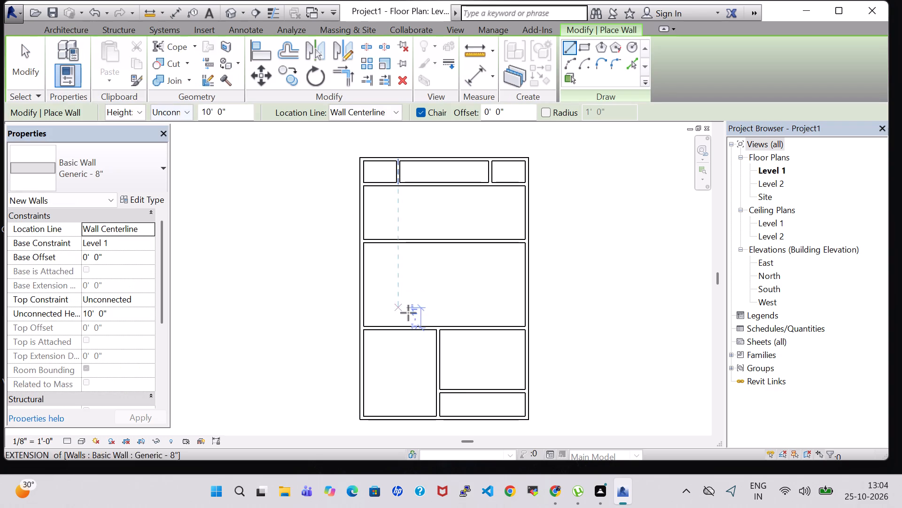
pyautogui.click(483, 391)
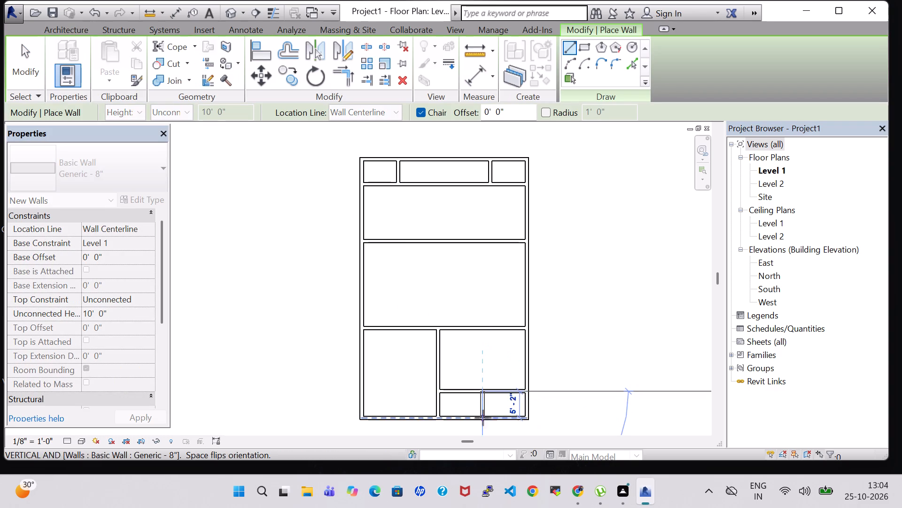
pyautogui.click(483, 419)
pyautogui.press('Escape')
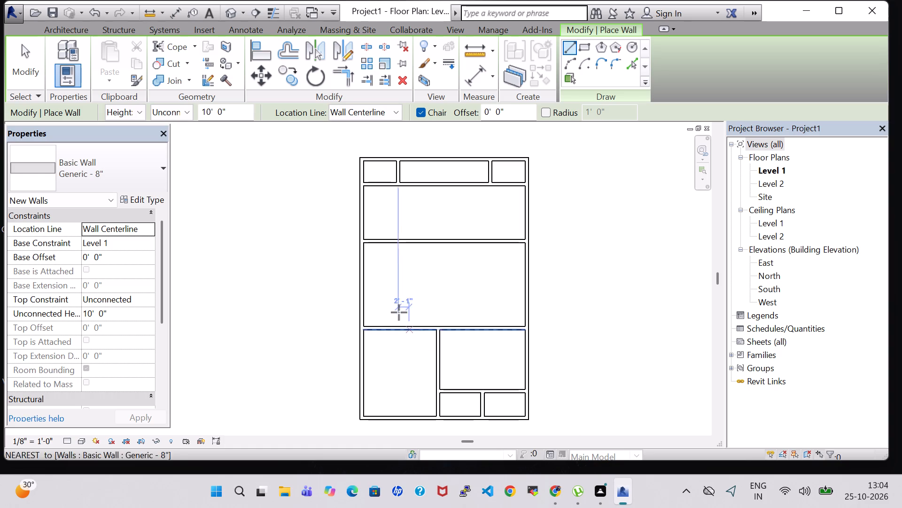
# Draw a central north-south wall from the midpoint of the northern cross wall to the second cross wall.
pyautogui.scroll(1, 389, 295)
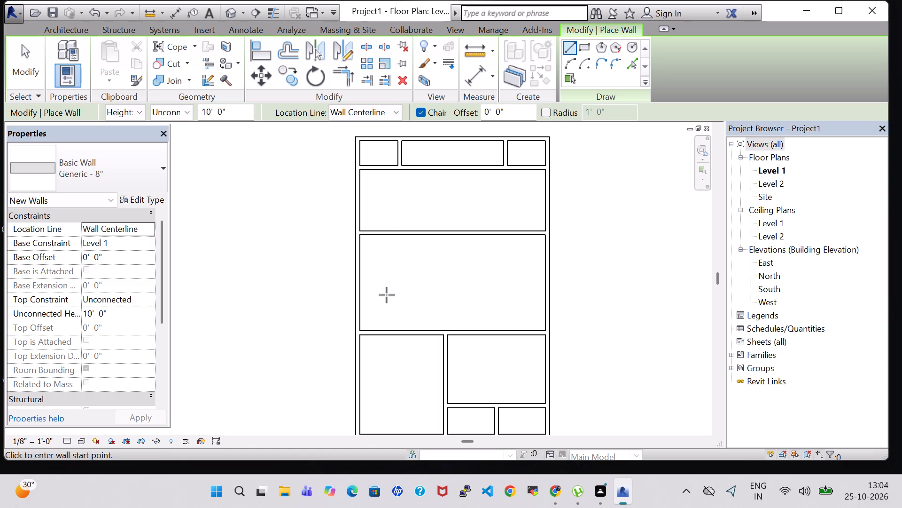
pyautogui.click(453, 167)
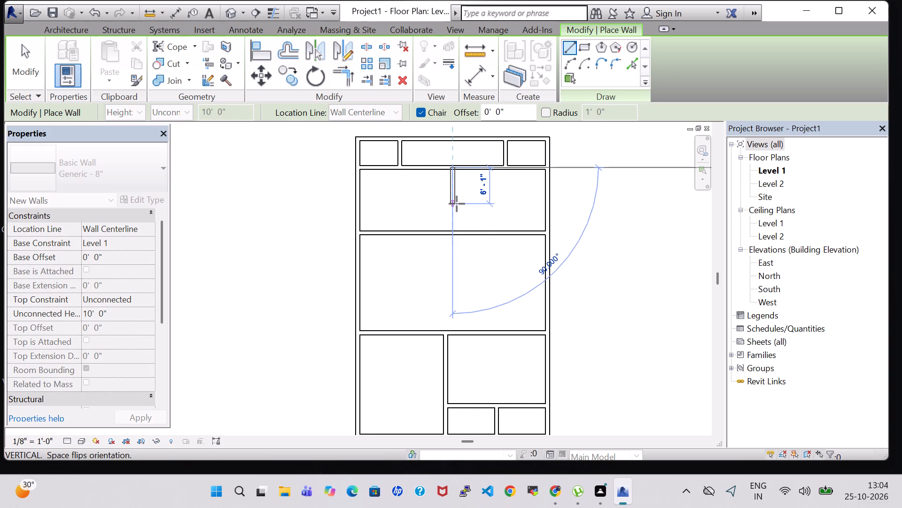
pyautogui.click(453, 232)
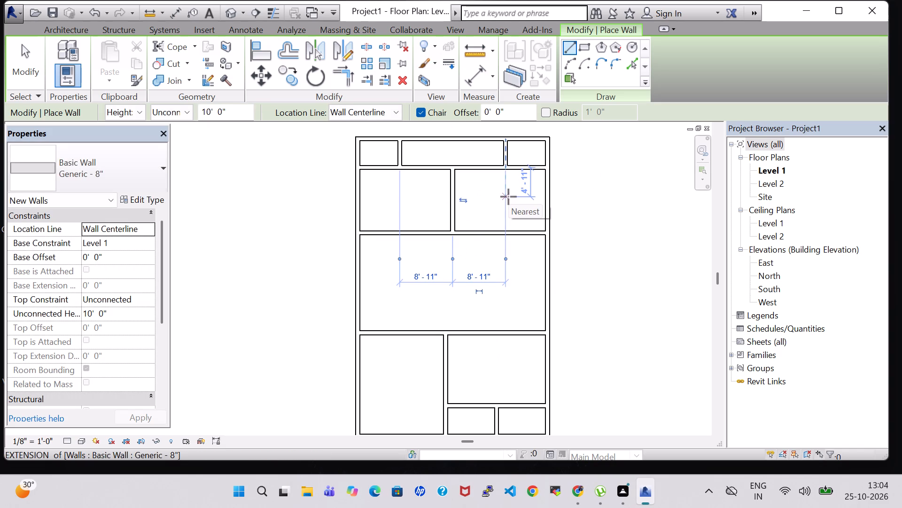
pyautogui.press('Escape')
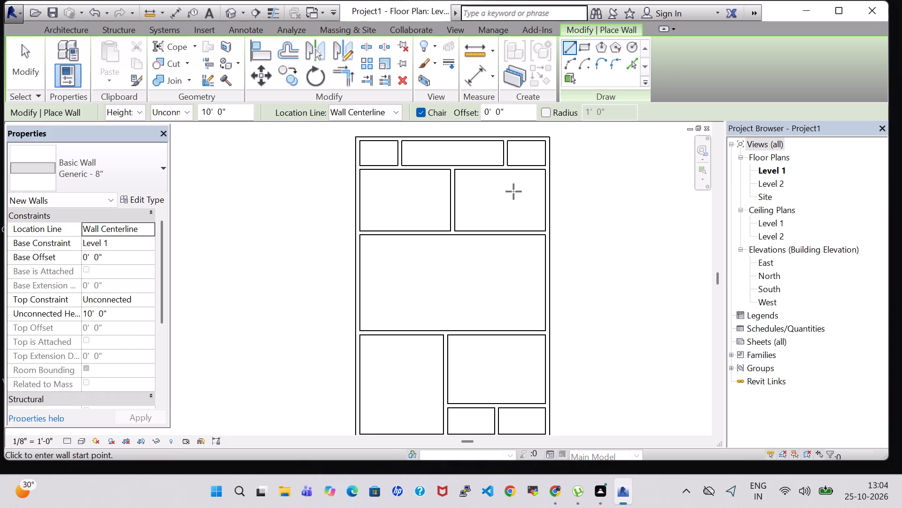
pyautogui.press('Escape')
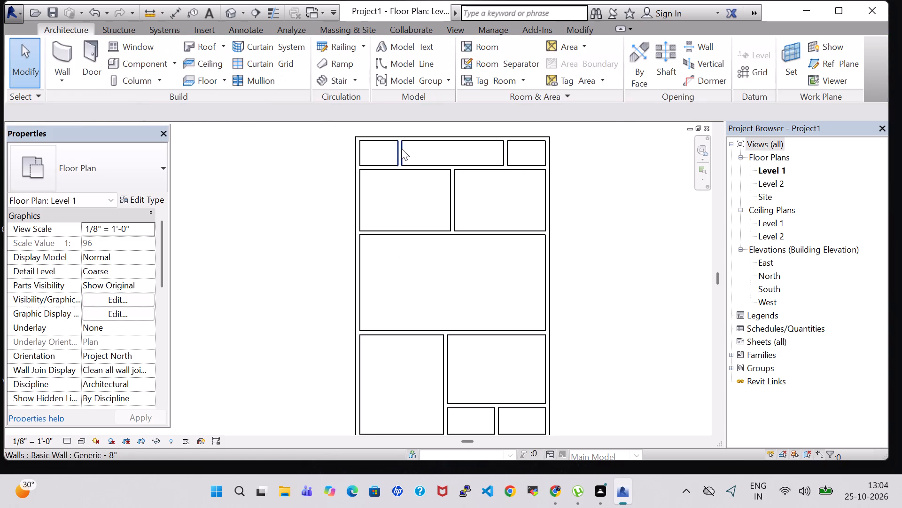
# Nudge the northern strip's two short partitions inward, the west one to 8'-7" from the west wall and the east one to match.
pyautogui.click(401, 148)
pyautogui.press('Right')
pyautogui.press('Right')
pyautogui.press('Right')
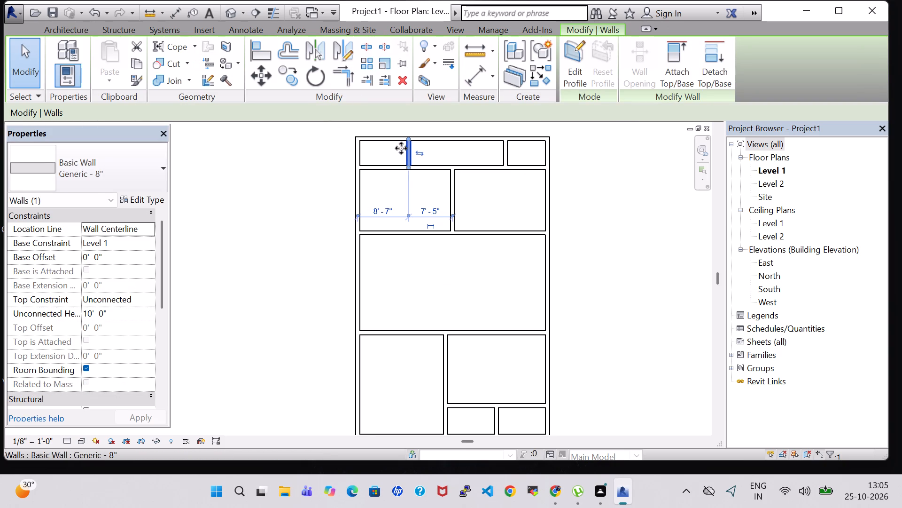
pyautogui.click(506, 143)
pyautogui.press('Left')
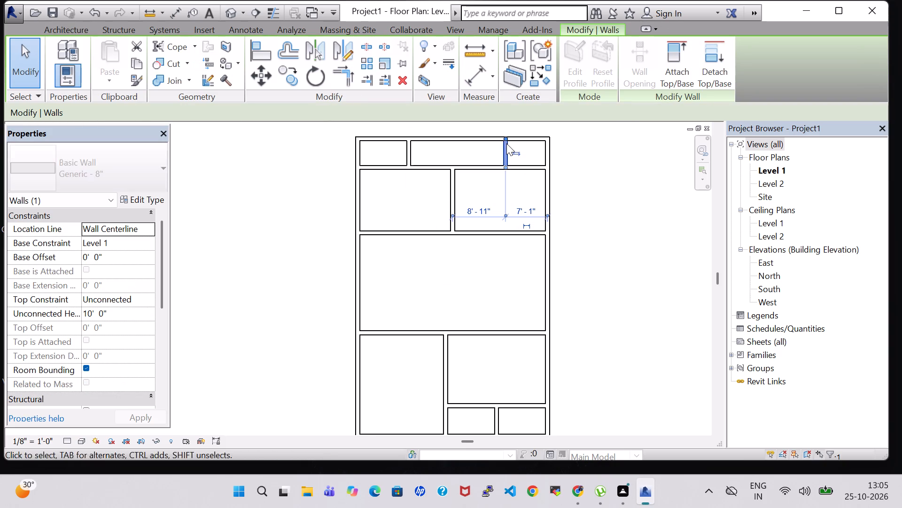
pyautogui.press('Left')
pyautogui.press('Left')
pyautogui.click(594, 228)
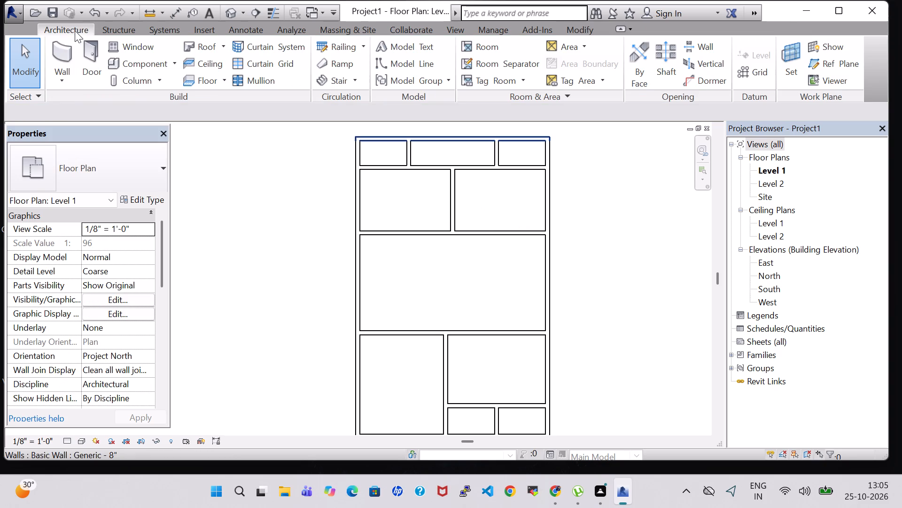
# Draw walls enclosing two small rooms astride the central partition, against the second cross wall, about 7'-6" wide overall and 4' deep.
pyautogui.click(68, 46)
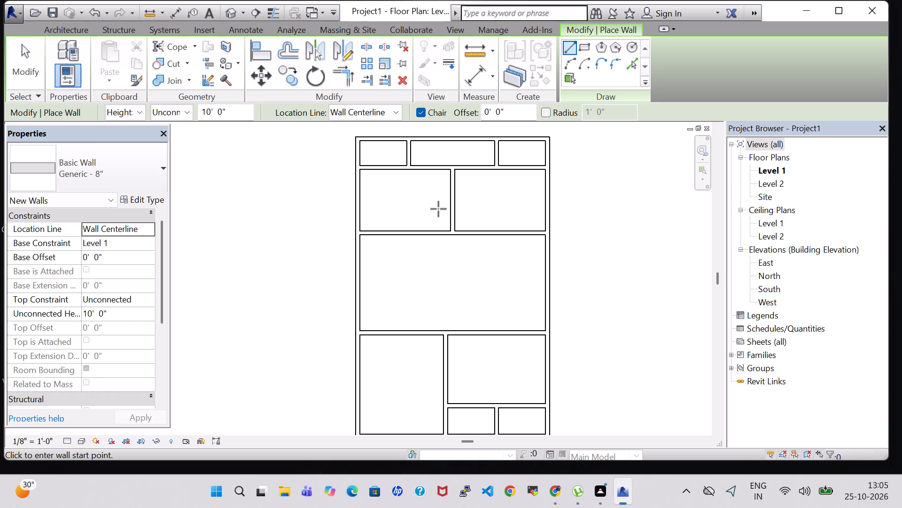
pyautogui.click(438, 209)
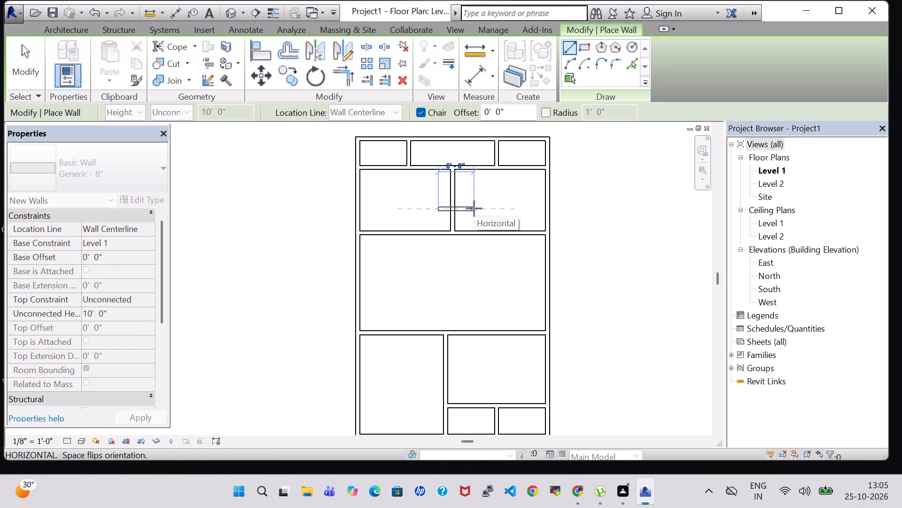
pyautogui.click(474, 208)
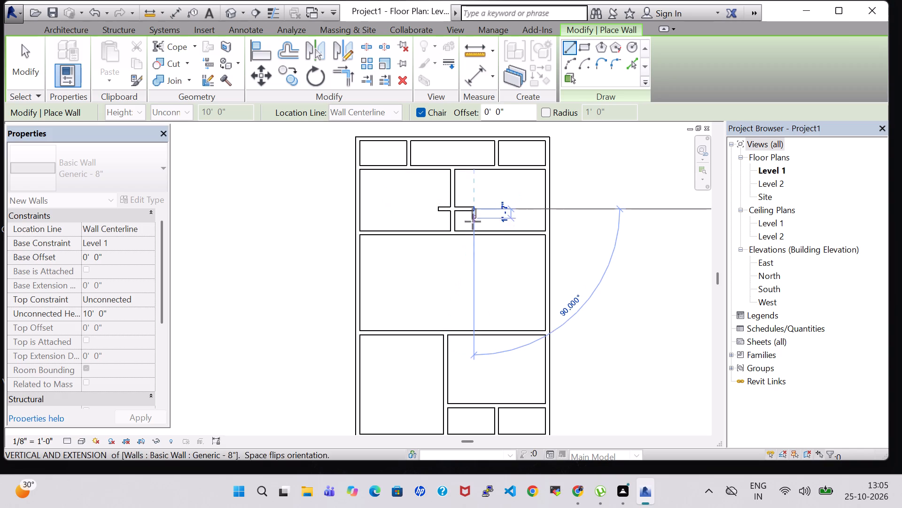
pyautogui.click(472, 230)
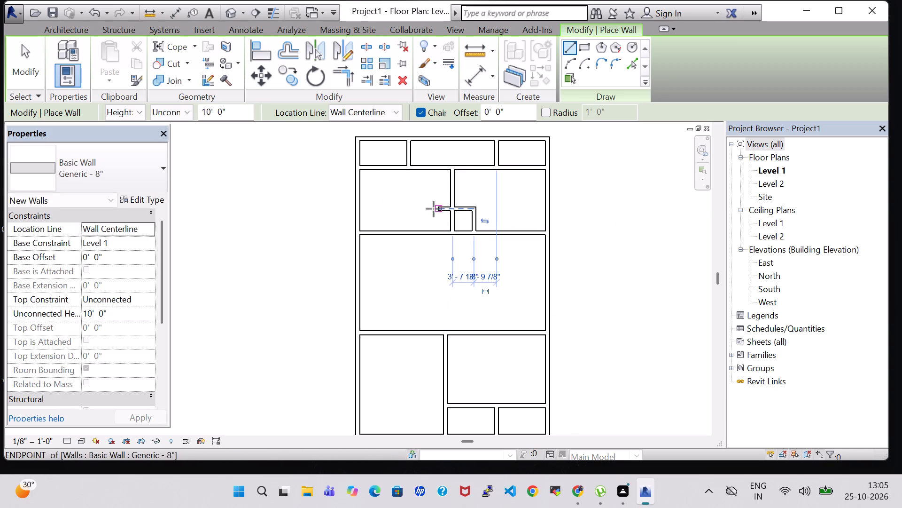
pyautogui.click(441, 209)
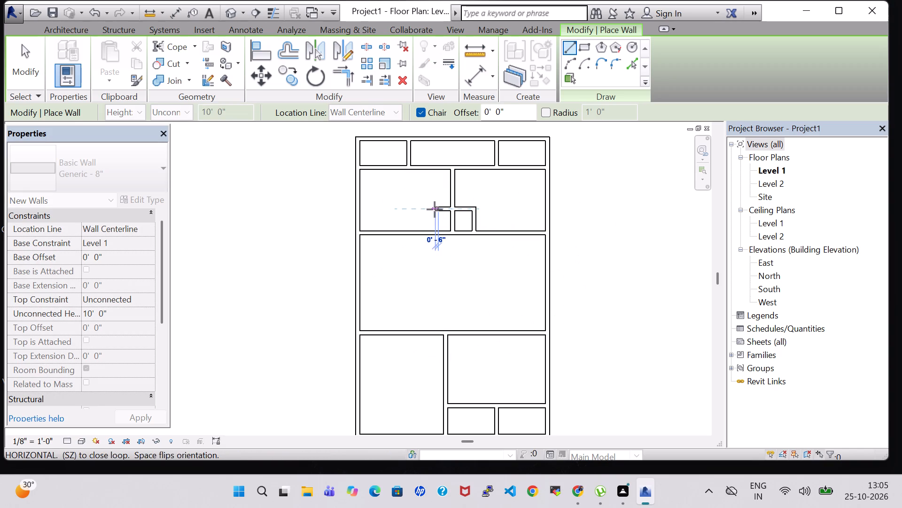
pyautogui.click(429, 209)
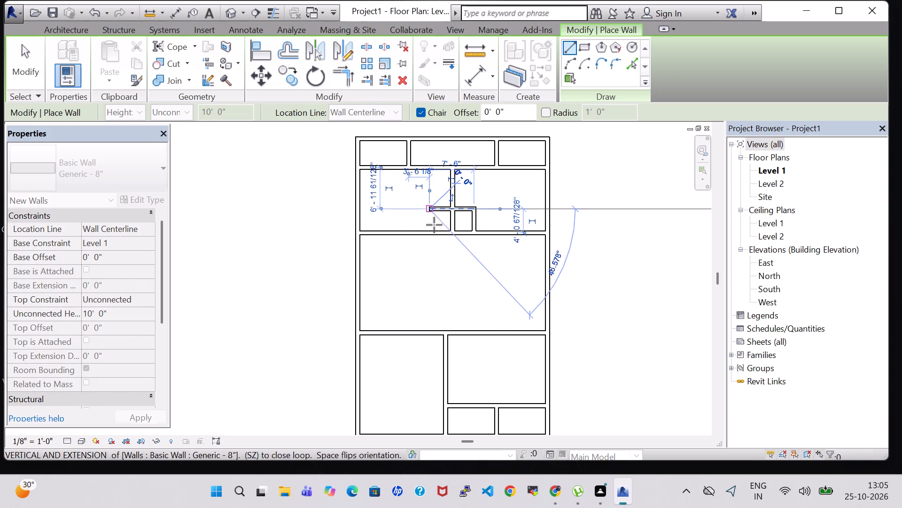
pyautogui.click(434, 232)
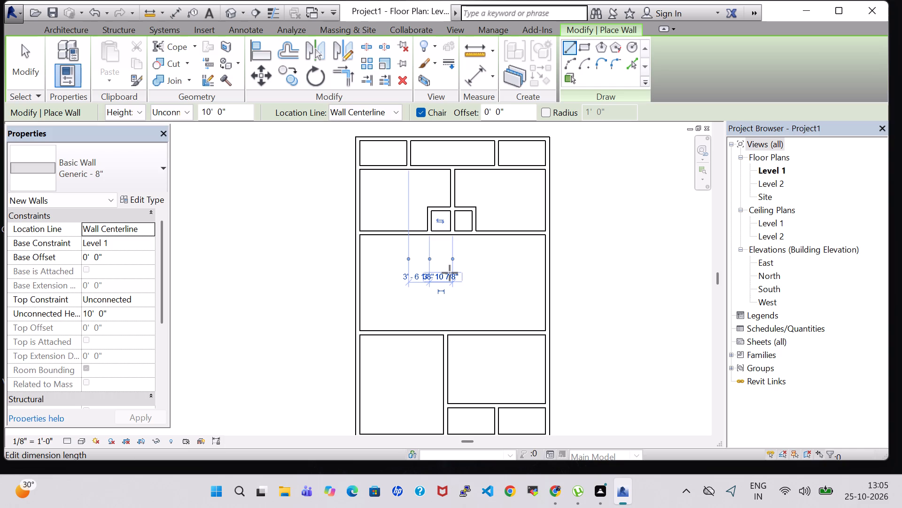
pyautogui.press('Escape')
pyautogui.press('Escape')
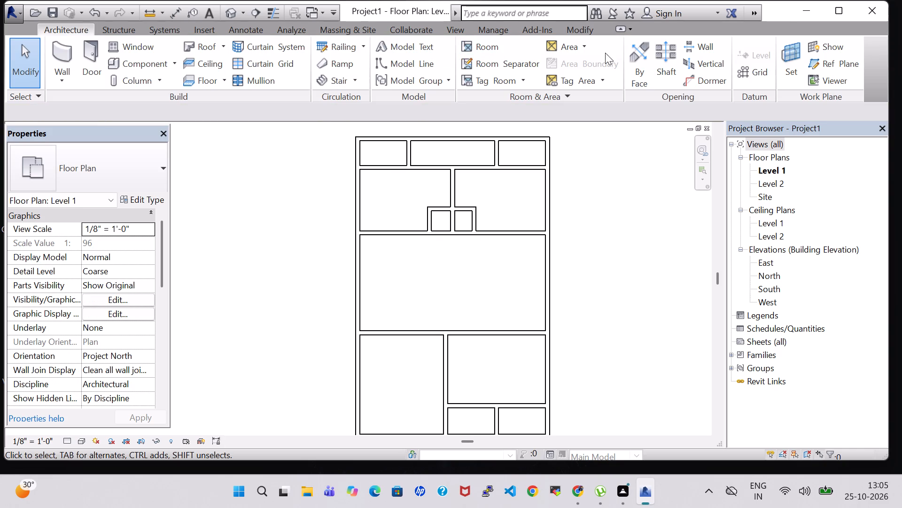
# Split the second cross wall at the two small rooms' outer side walls and delete the segment closing their south side.
pyautogui.click(585, 26)
pyautogui.click(368, 44)
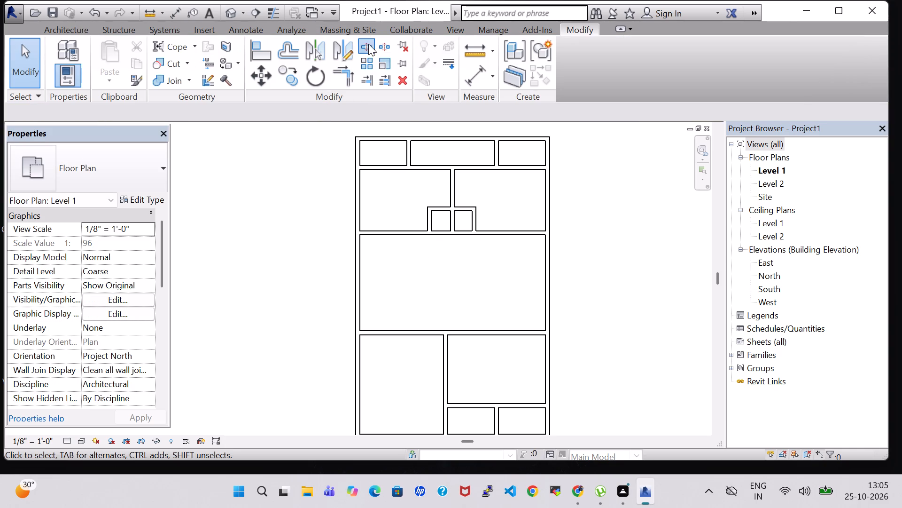
pyautogui.scroll(5, 475, 207)
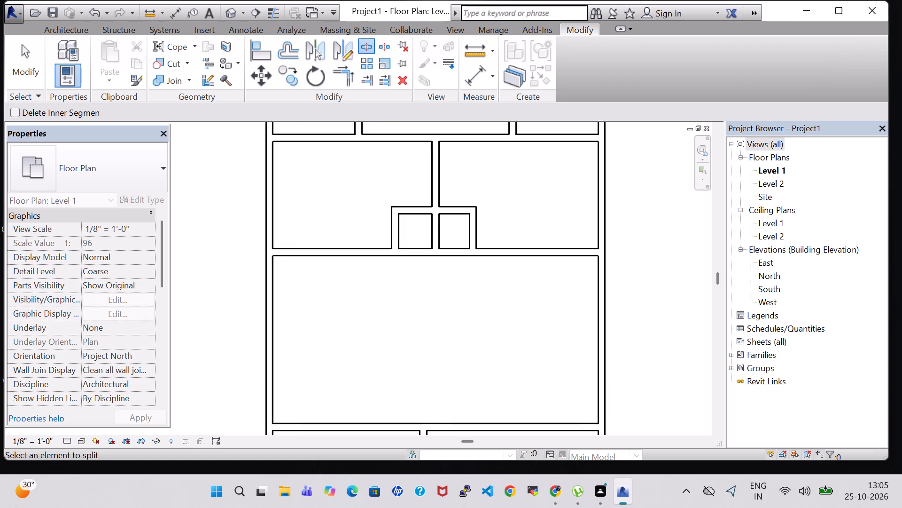
pyautogui.scroll(6, 390, 263)
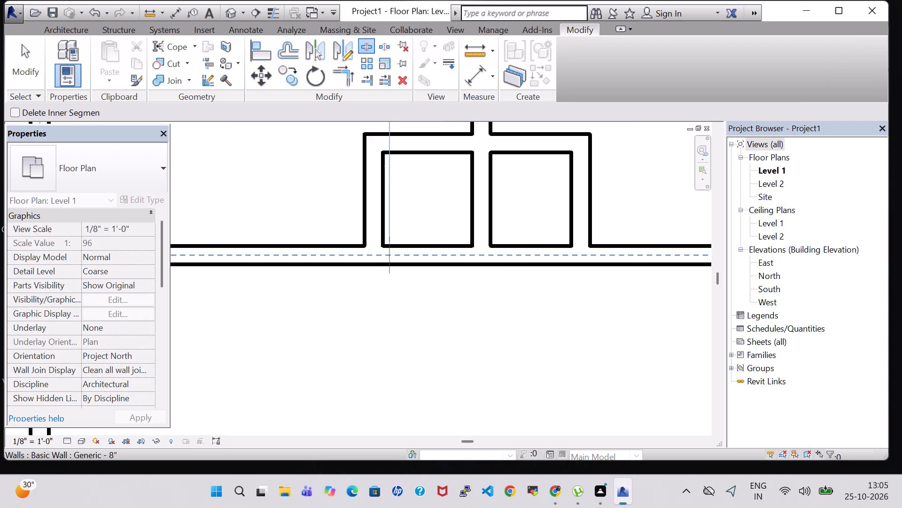
pyautogui.click(385, 253)
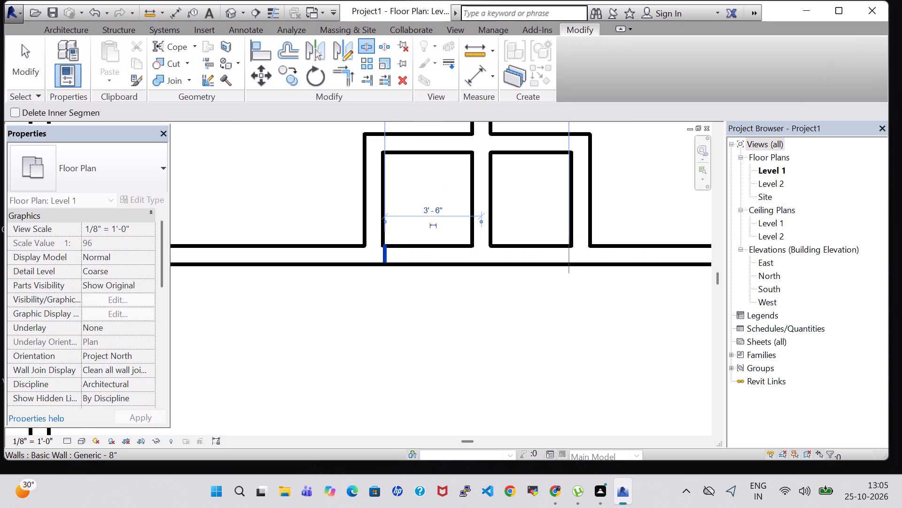
pyautogui.click(569, 249)
pyautogui.press('Escape')
pyautogui.press('Escape')
pyautogui.click(524, 254)
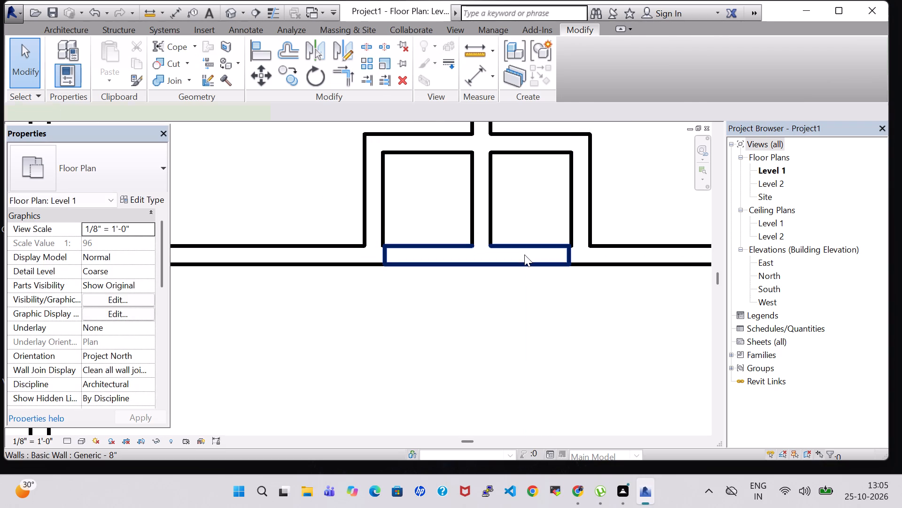
pyautogui.press('Delete')
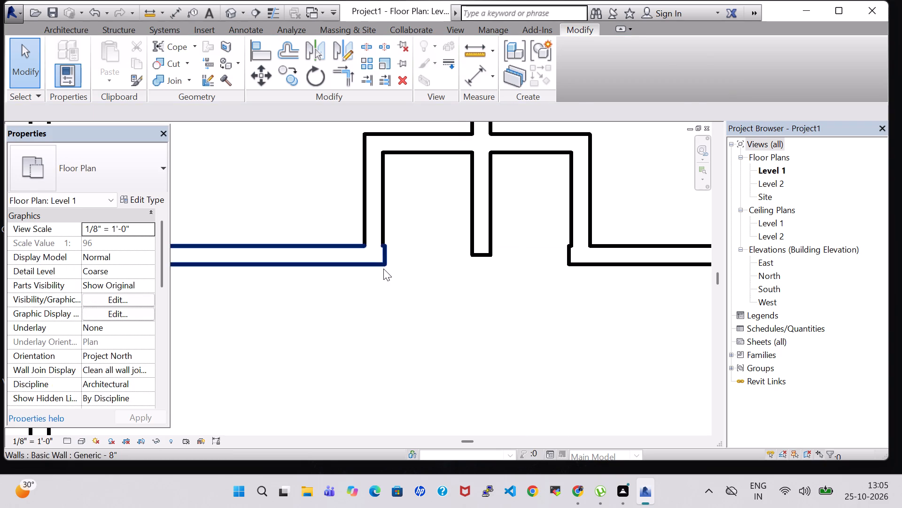
# Nudge the two cut ends of the second cross wall outward, flush with the inner faces of the small rooms' side walls.
pyautogui.click(383, 267)
pyautogui.press('Left')
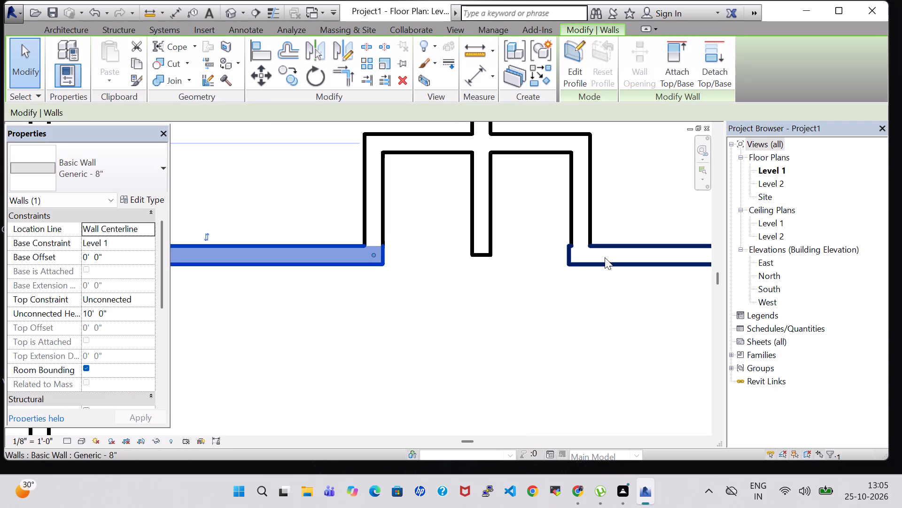
pyautogui.click(574, 256)
pyautogui.press('Right')
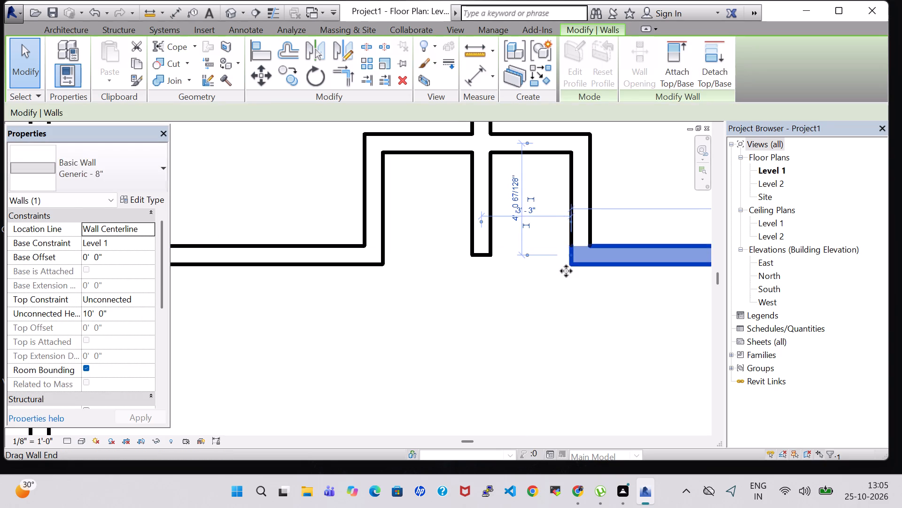
pyautogui.click(521, 319)
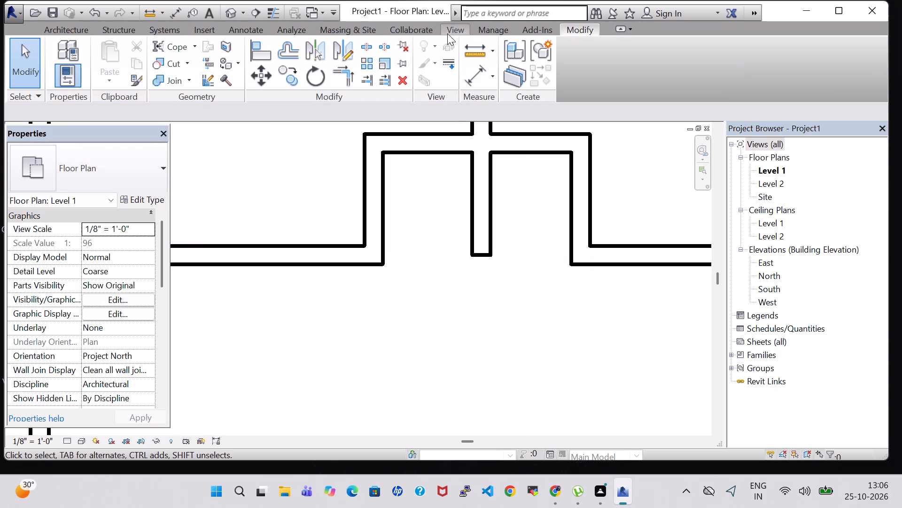
# Split the central partition just below the small rooms' north wall and delete the 3'-7" piece between the two rooms.
pyautogui.click(369, 41)
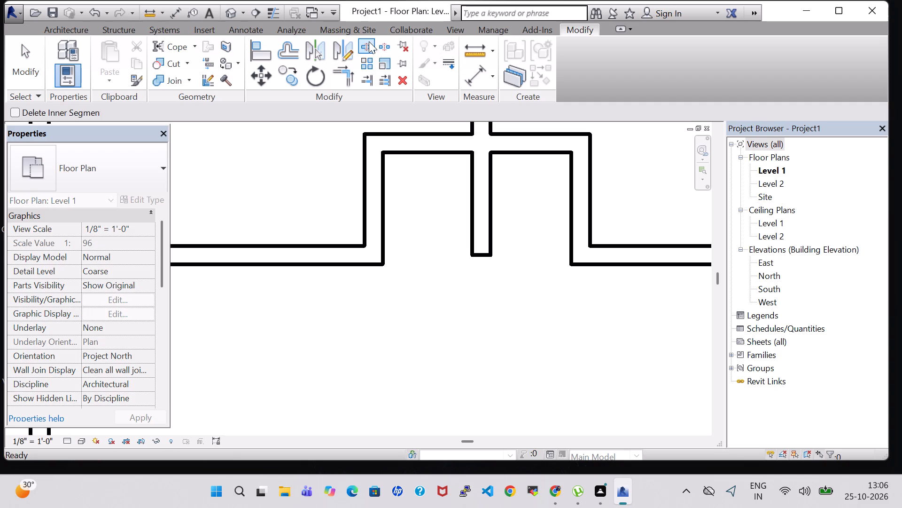
pyautogui.click(476, 157)
pyautogui.press('Escape')
pyautogui.press('Escape')
pyautogui.click(488, 220)
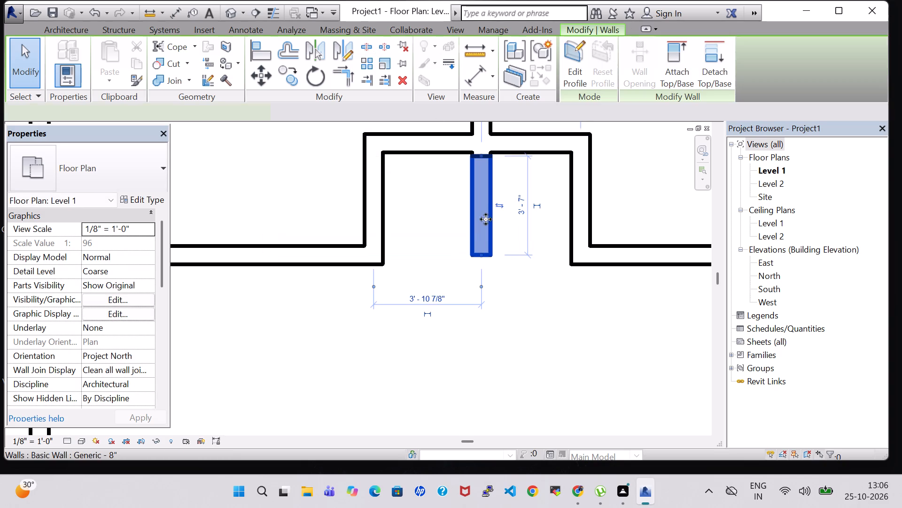
pyautogui.press('Delete')
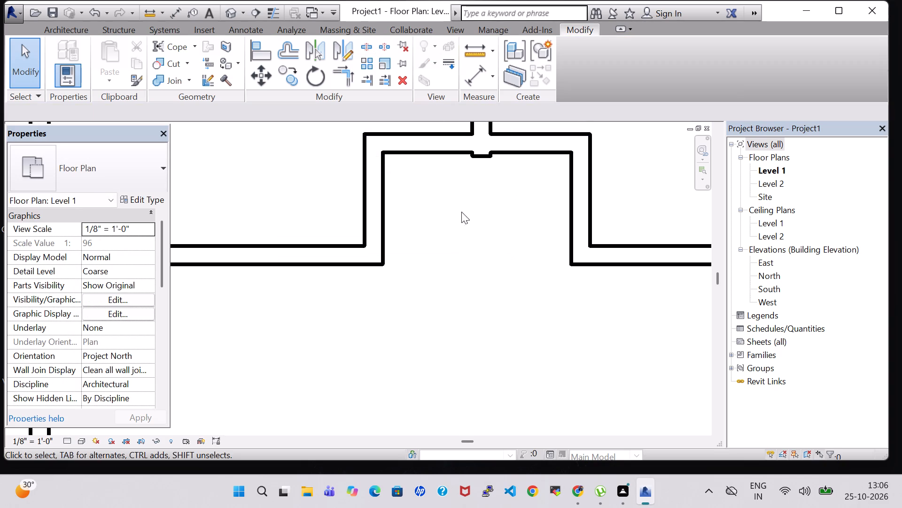
# Nudge the remaining central partition north so its end no longer projects into the recess.
pyautogui.click(480, 154)
pyautogui.press('Up')
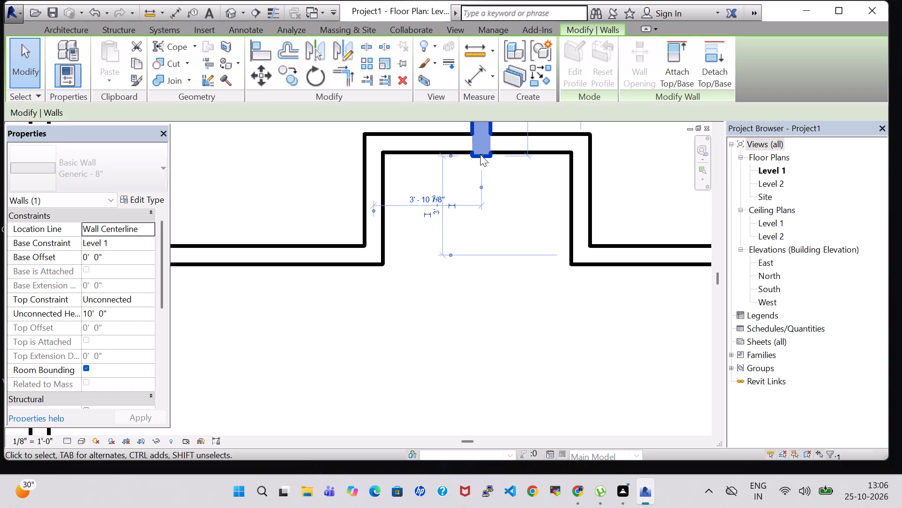
pyautogui.press('Up')
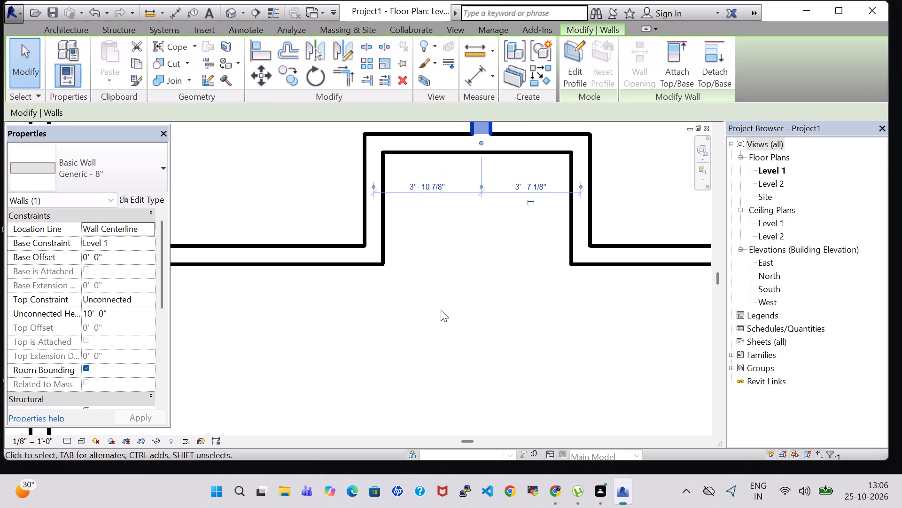
pyautogui.click(441, 311)
# Select the short east-west wall forming the north side of the central recess.
pyautogui.scroll(-3, 441, 311)
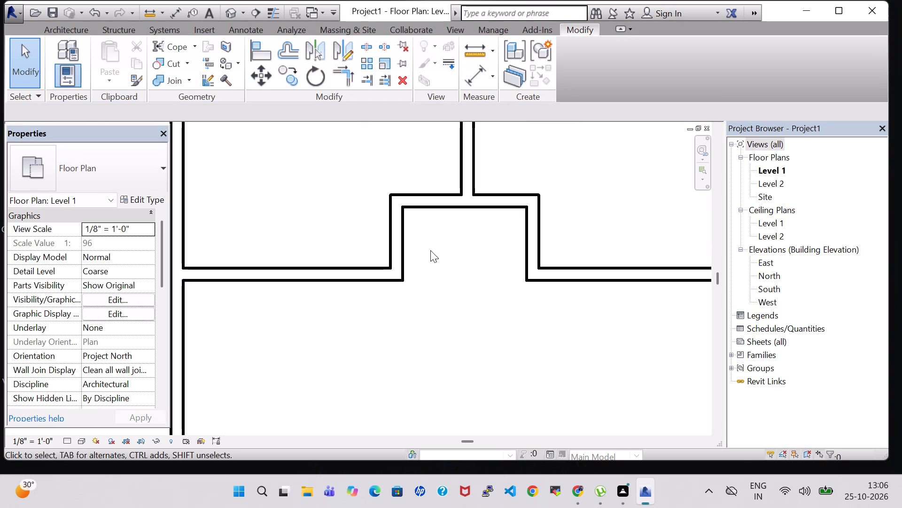
pyautogui.scroll(-4, 485, 309)
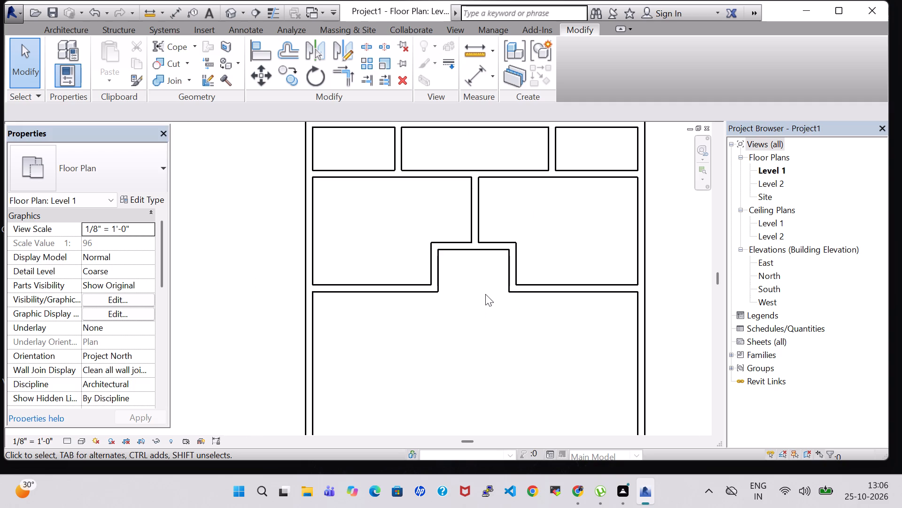
pyautogui.click(468, 246)
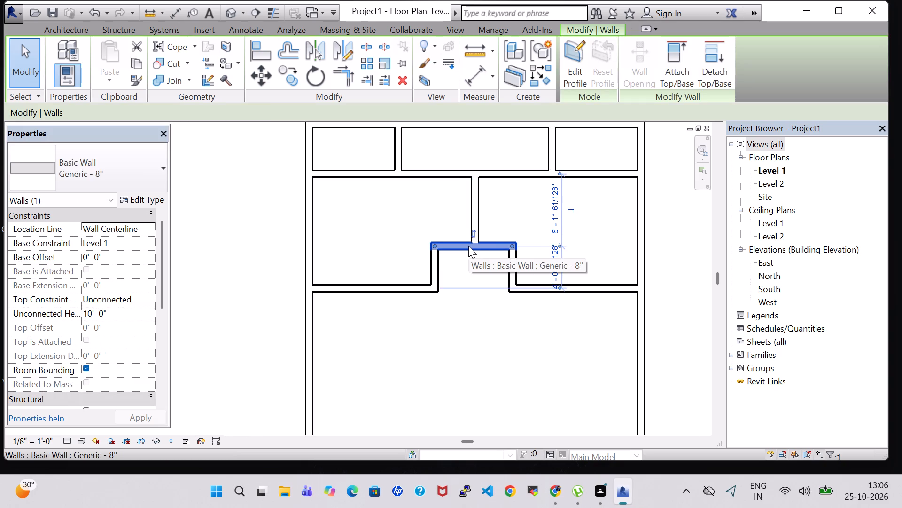
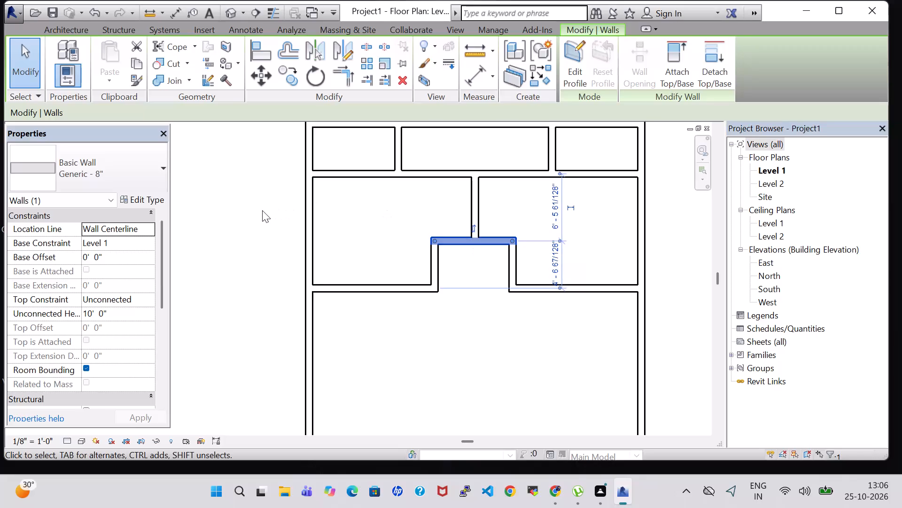
# Draw a north-south wall between the two cross walls bounding the large central room, about 9'-7" from the east exterior wall.
pyautogui.click(262, 210)
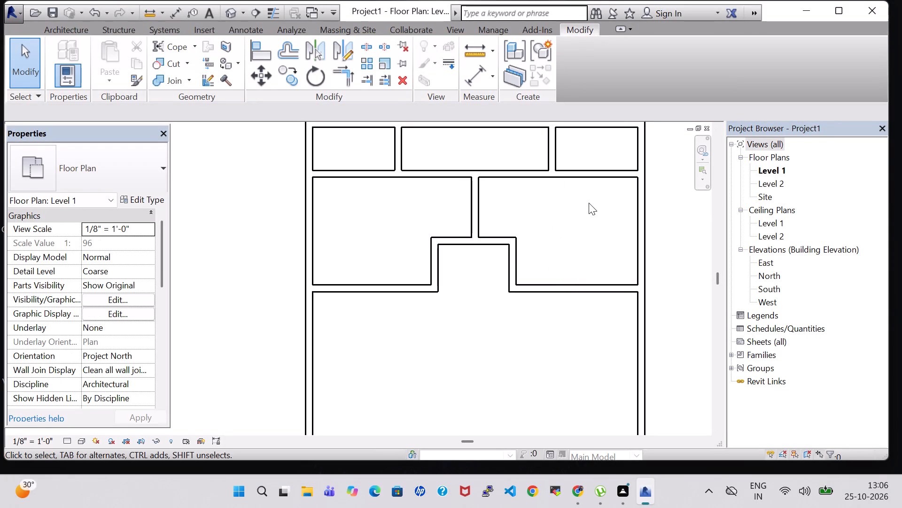
pyautogui.click(70, 25)
pyautogui.click(64, 40)
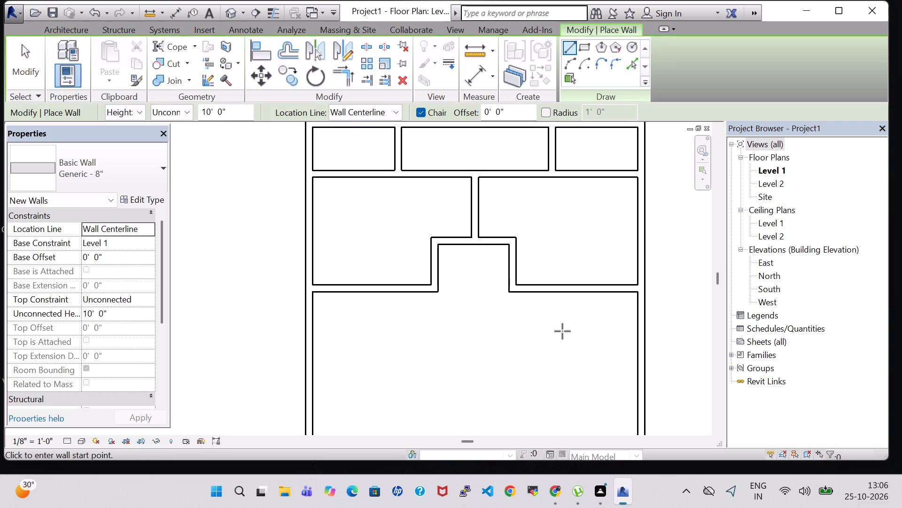
pyautogui.click(542, 290)
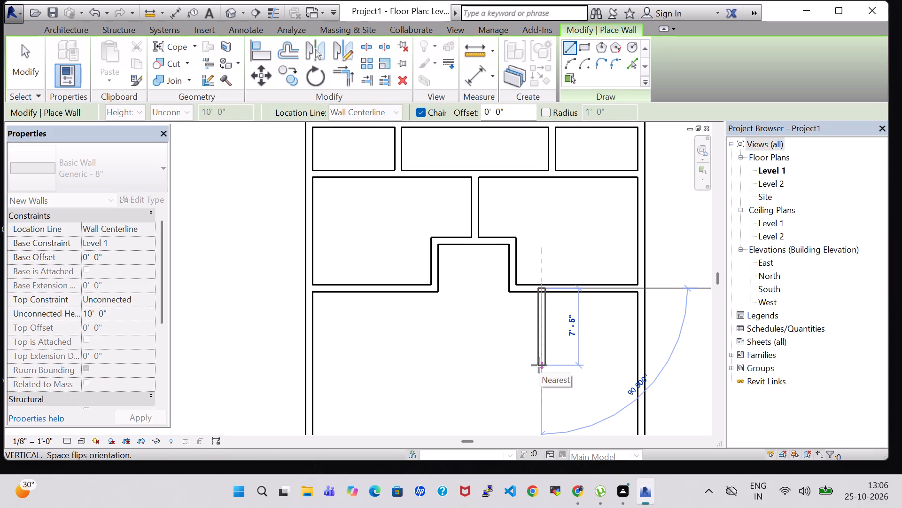
pyautogui.middleClick(540, 395)
pyautogui.moveTo(540, 395); pyautogui.dragTo(533, 365, button='middle')
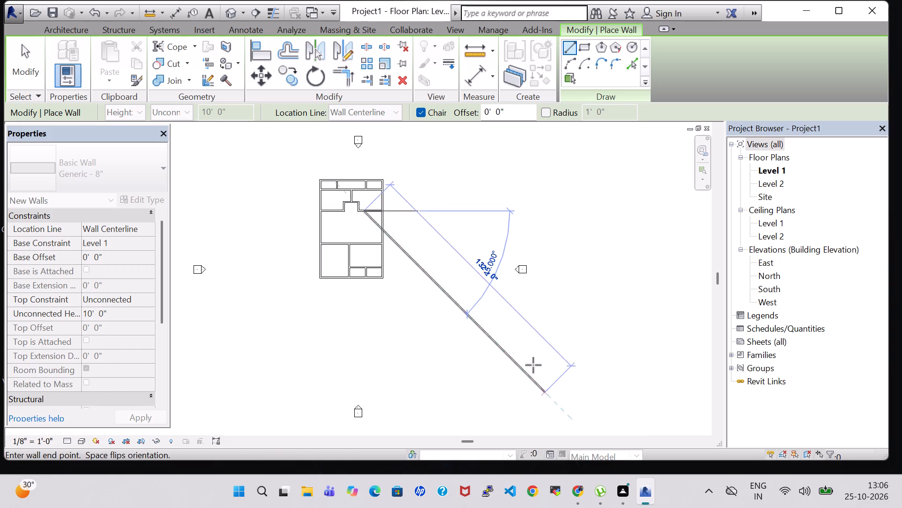
pyautogui.moveTo(533, 365); pyautogui.dragTo(521, 304, button='middle')
pyautogui.scroll(11, 367, 223)
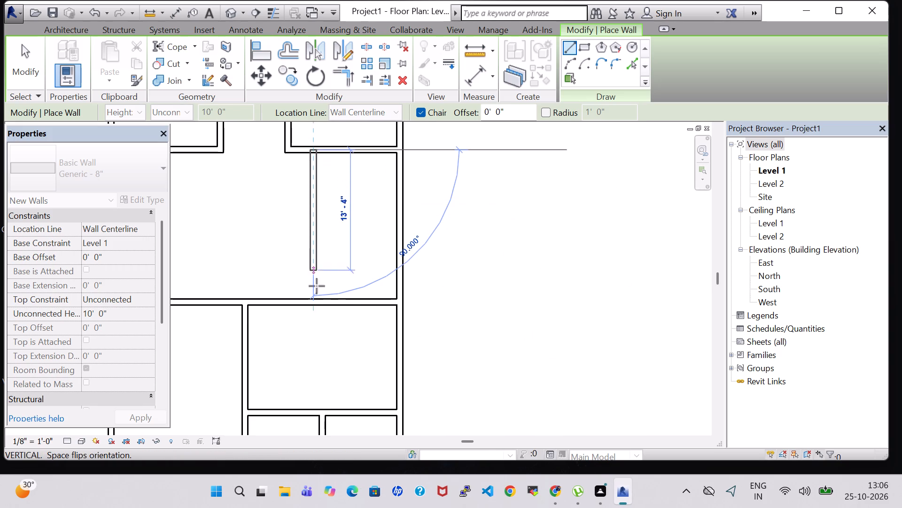
pyautogui.click(310, 303)
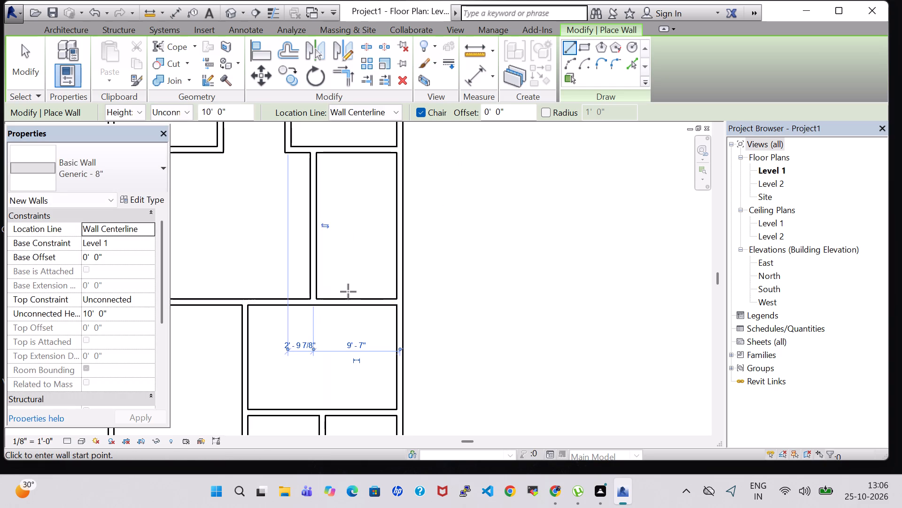
pyautogui.press('Escape')
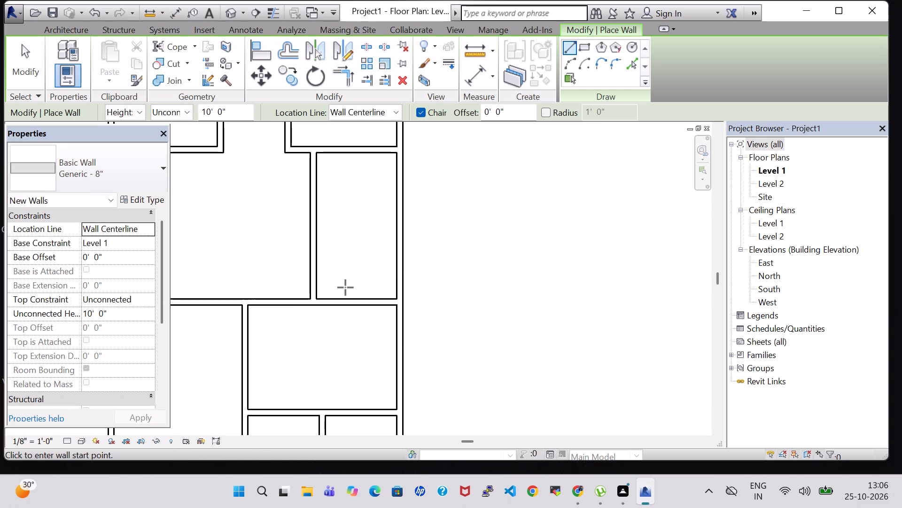
pyautogui.scroll(-3, 370, 298)
pyautogui.press('Escape')
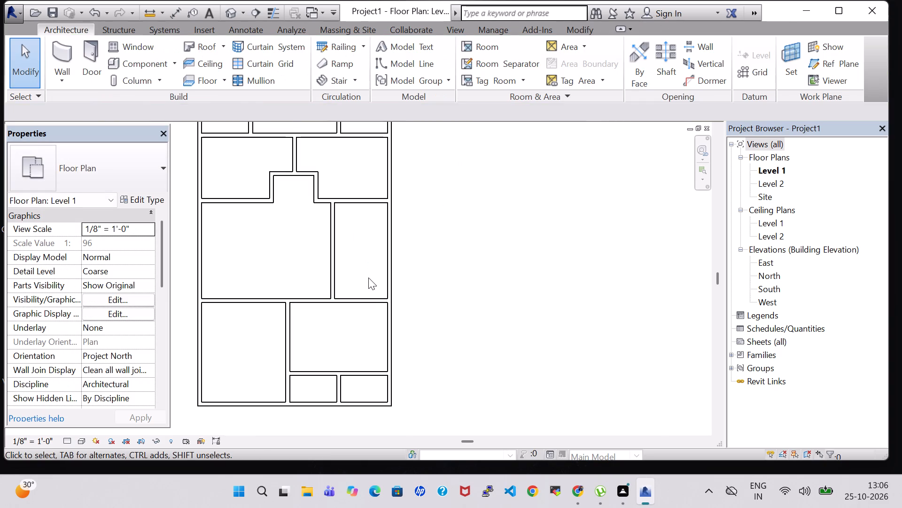
# Draw a 9'-7" east-west wall across the new east room, about 6'-5" north of the cross wall below it.
pyautogui.moveTo(480, 219); pyautogui.dragTo(557, 245, button='middle')
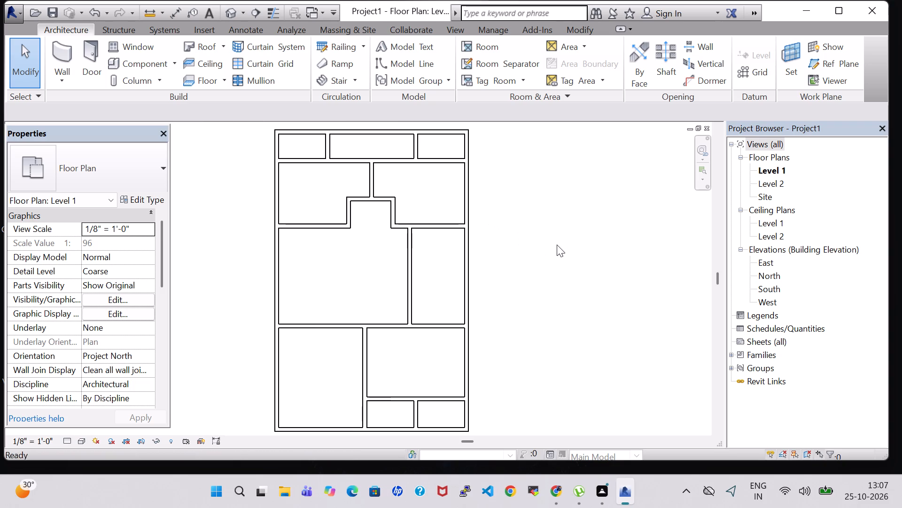
pyautogui.click(57, 46)
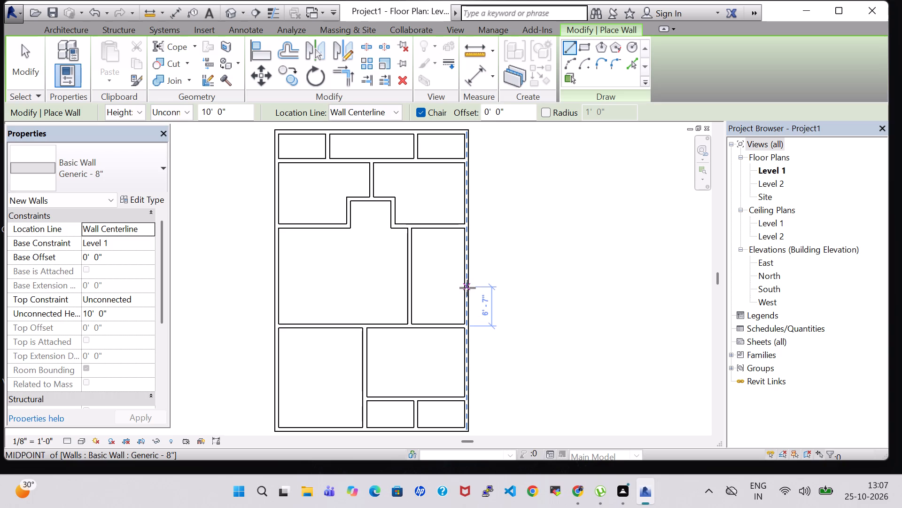
pyautogui.click(467, 288)
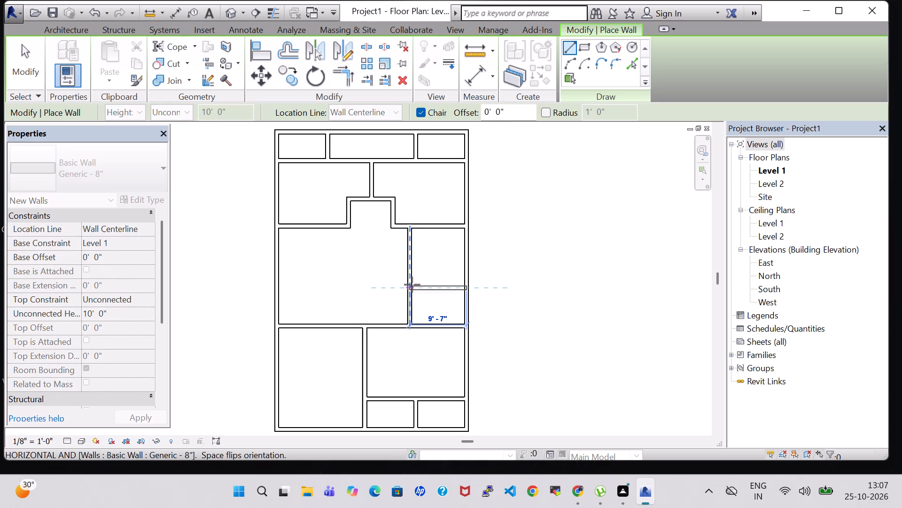
pyautogui.click(412, 285)
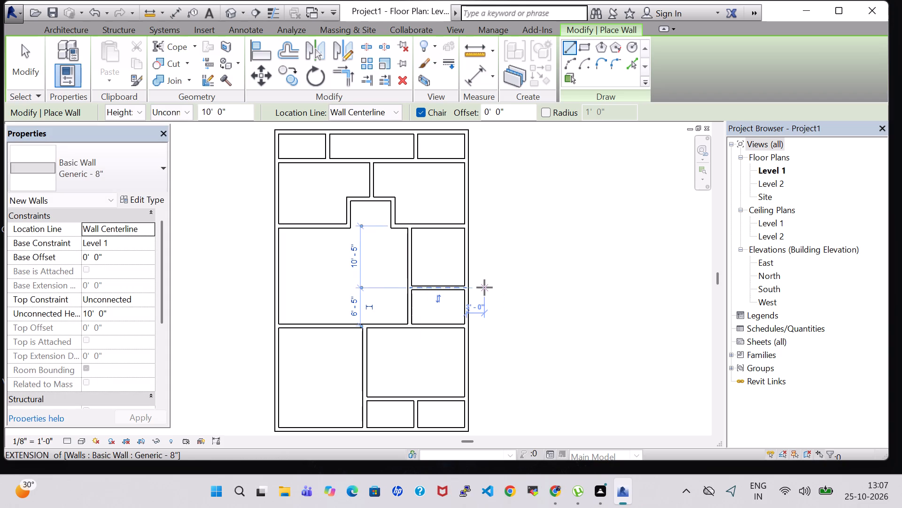
pyautogui.press('Escape')
pyautogui.press('Escape')
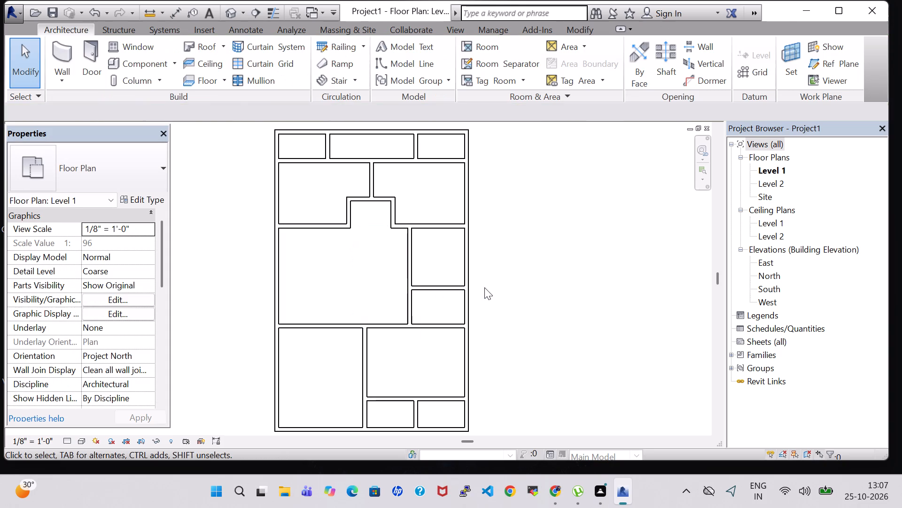
# Nudge the full-width cross wall south of the large central room about 1' south.
pyautogui.click(381, 326)
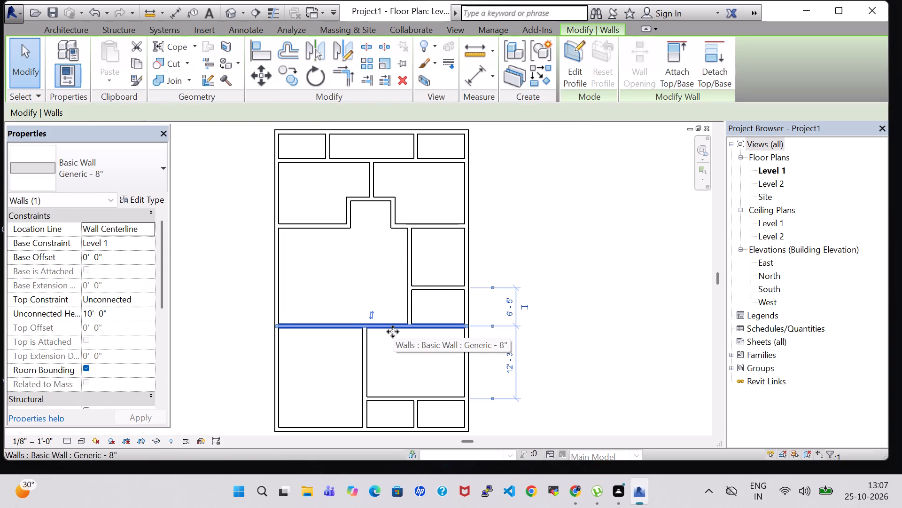
pyautogui.press('Down')
pyautogui.press('Down')
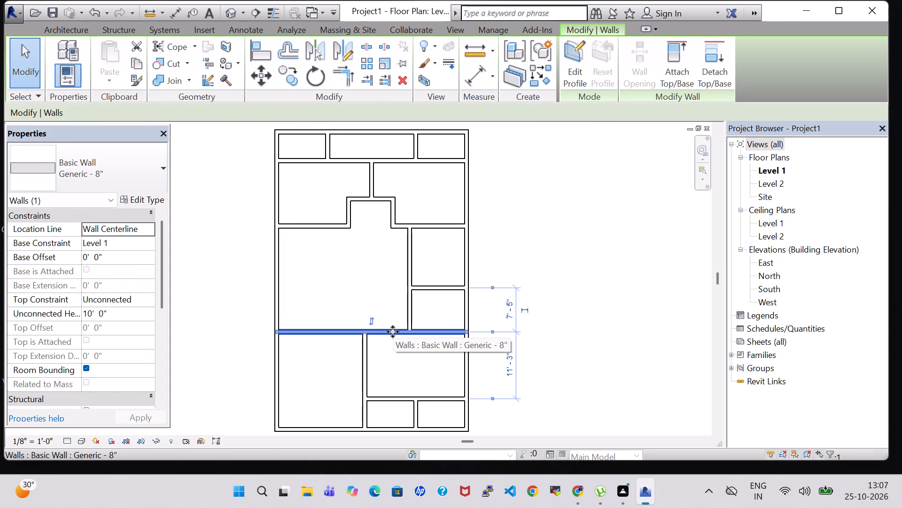
pyautogui.click(575, 263)
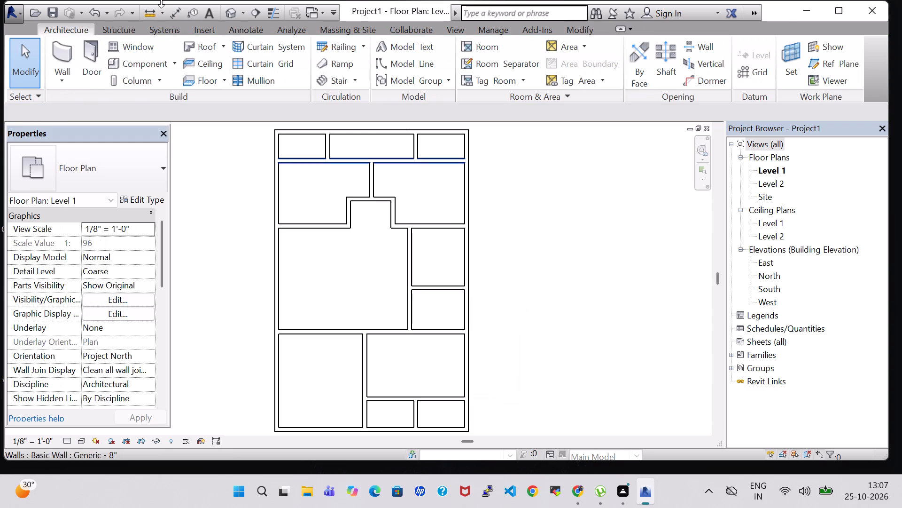
# Draw a 7'-9" north-south wall dividing the lower east room, about 3'-0" from the east exterior wall.
pyautogui.click(49, 44)
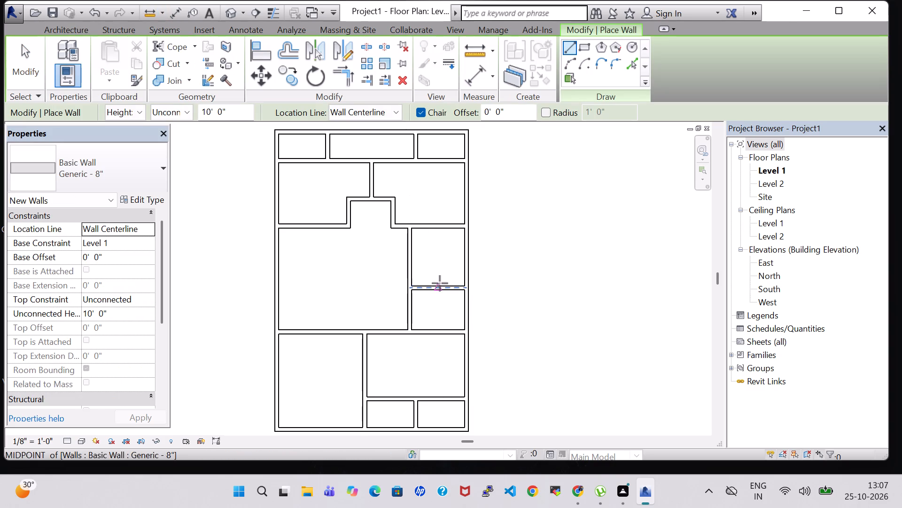
pyautogui.scroll(6, 445, 289)
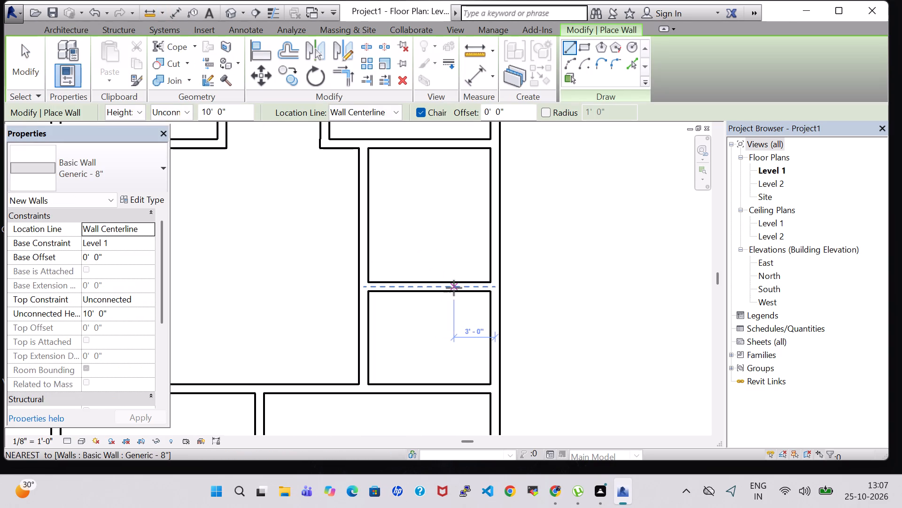
pyautogui.click(453, 288)
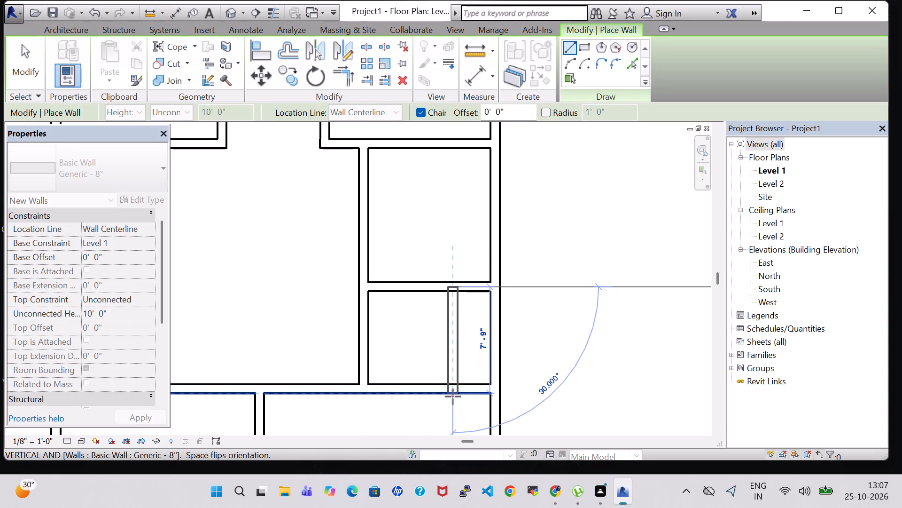
pyautogui.click(453, 397)
pyautogui.scroll(-2, 567, 340)
pyautogui.press('Escape')
pyautogui.press('Escape')
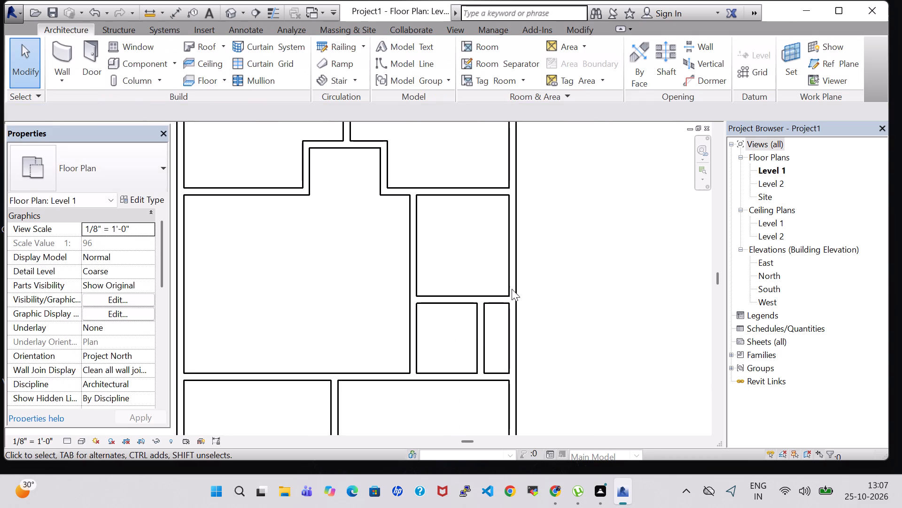
# Enclose the large room's southwest corner with walls running about 8'-7" east from the exterior wall and 4'-6" south to the cross wall.
pyautogui.click(64, 47)
pyautogui.scroll(-3, 626, 326)
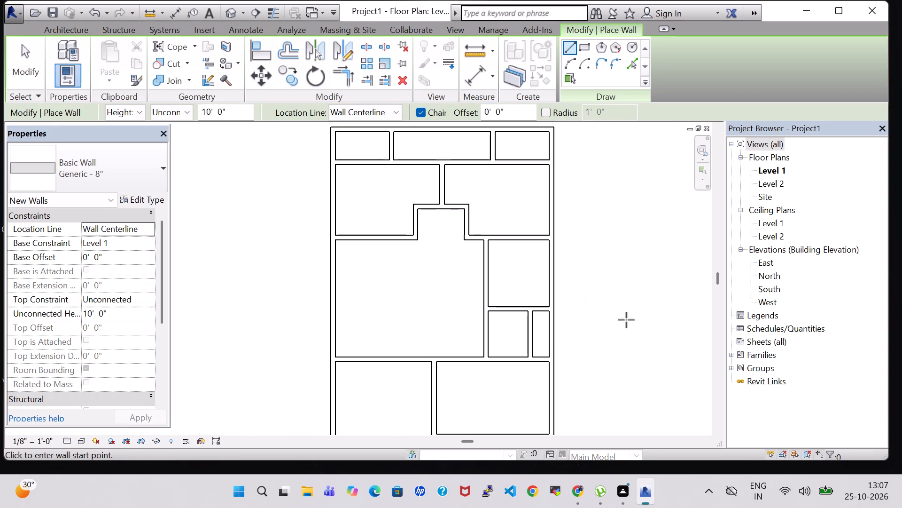
pyautogui.moveTo(627, 314); pyautogui.dragTo(607, 305, button='middle')
pyautogui.moveTo(605, 302); pyautogui.dragTo(604, 289, button='middle')
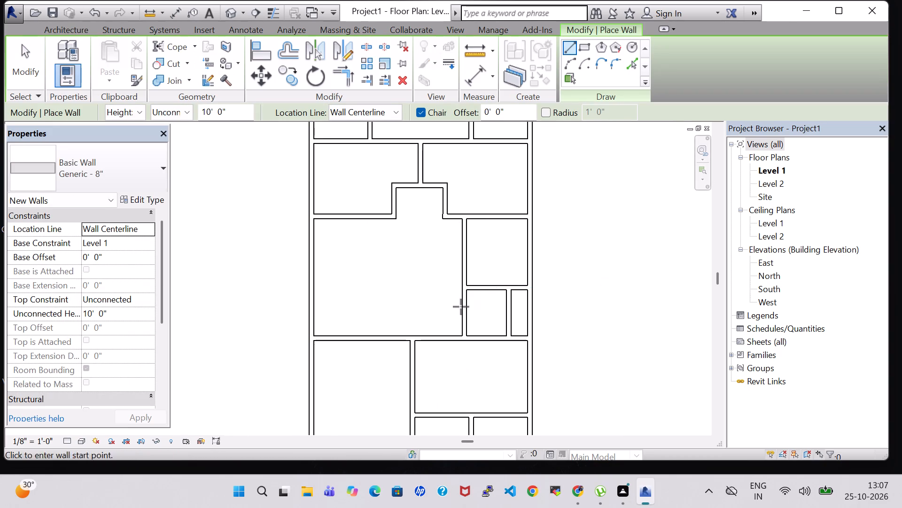
pyautogui.click(310, 308)
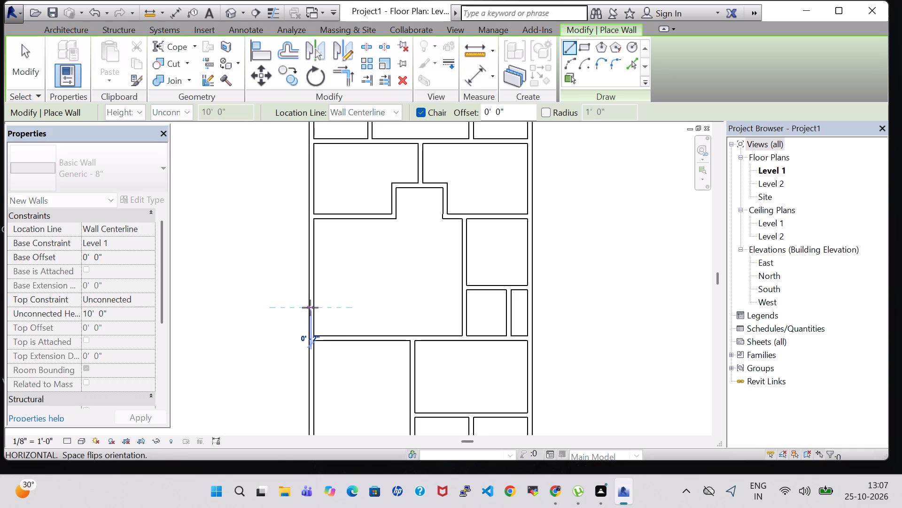
pyautogui.click(366, 306)
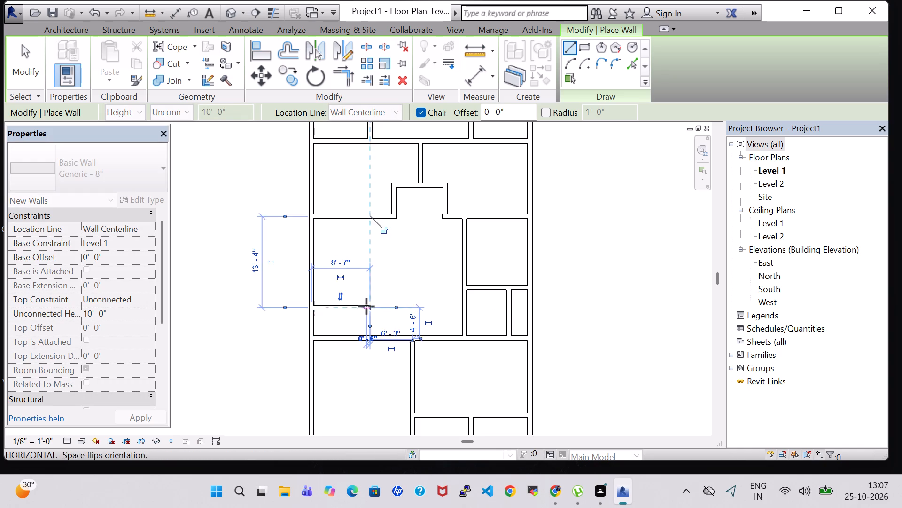
pyautogui.click(371, 339)
pyautogui.press('Escape')
pyautogui.press('Escape')
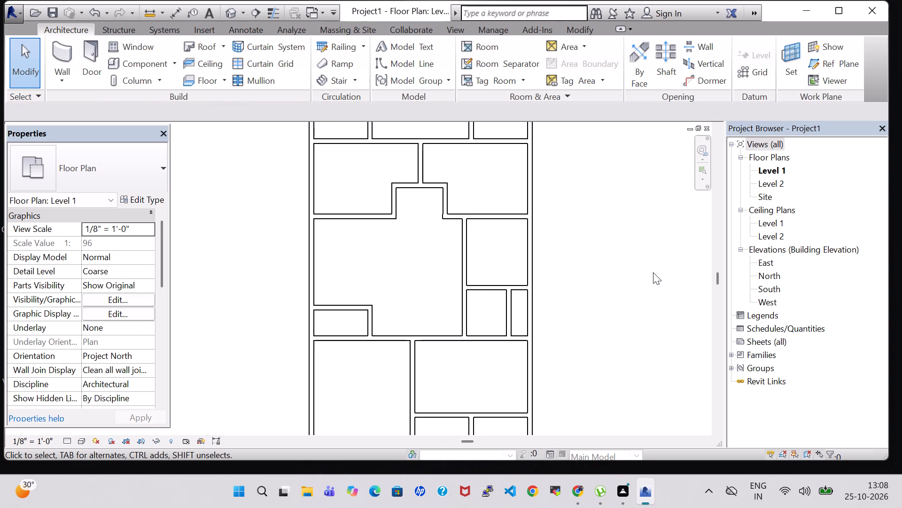
# Split the north exterior wall at both ends of the middle north room, near the inner faces of its side partitions.
pyautogui.scroll(-1, 653, 272)
pyautogui.moveTo(655, 256); pyautogui.dragTo(633, 257, button='middle')
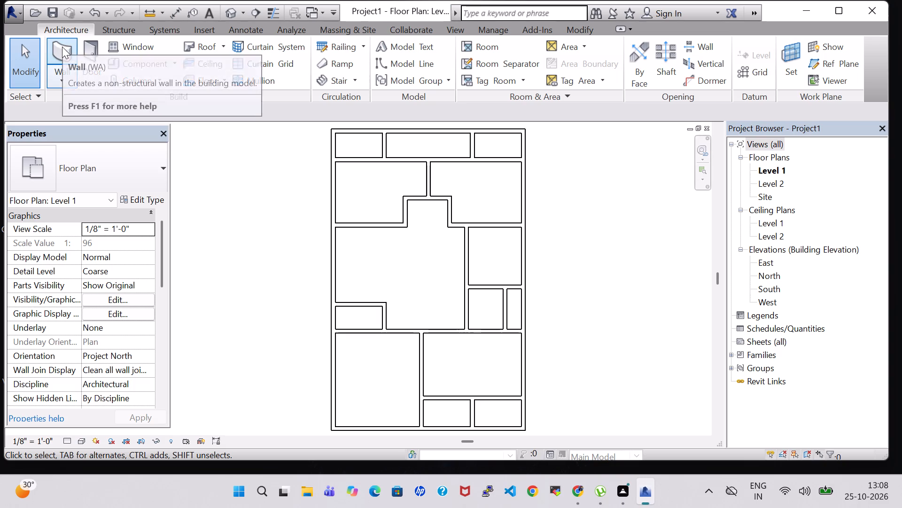
pyautogui.click(588, 26)
pyautogui.moveTo(578, 193); pyautogui.dragTo(578, 346, button='middle')
pyautogui.scroll(4, 461, 265)
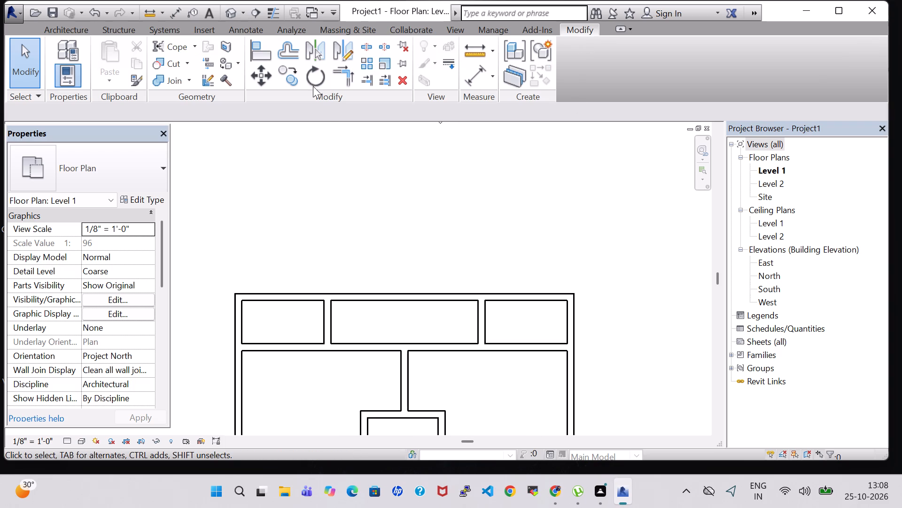
pyautogui.click(375, 47)
pyautogui.scroll(9, 303, 273)
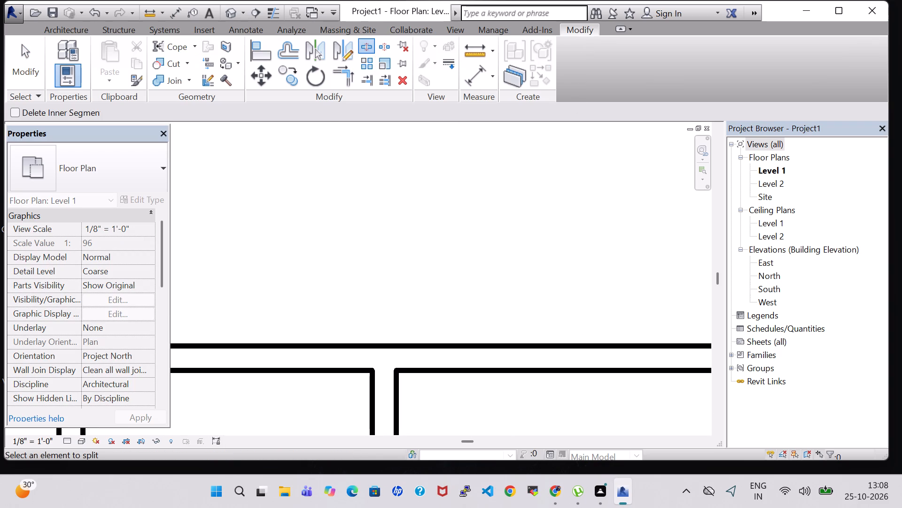
pyautogui.click(399, 361)
pyautogui.moveTo(514, 393); pyautogui.dragTo(357, 340, button='middle')
pyautogui.scroll(-2, 351, 330)
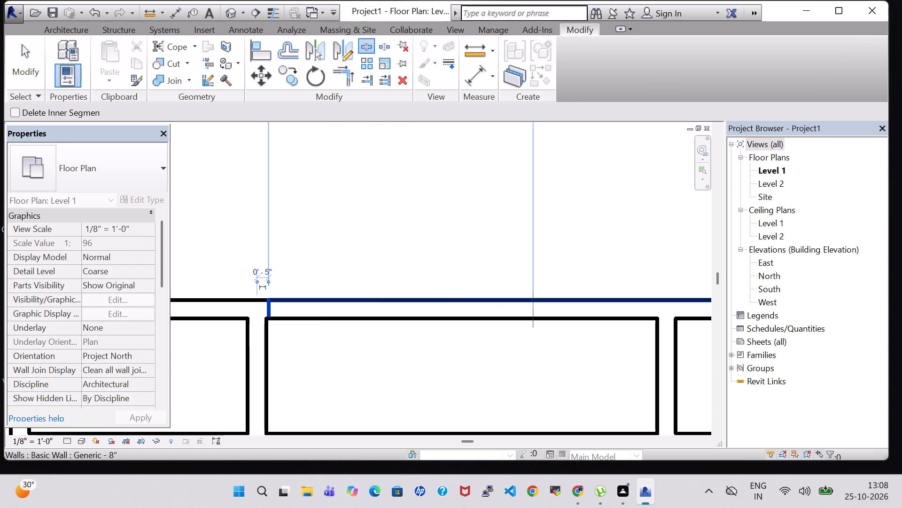
pyautogui.click(655, 313)
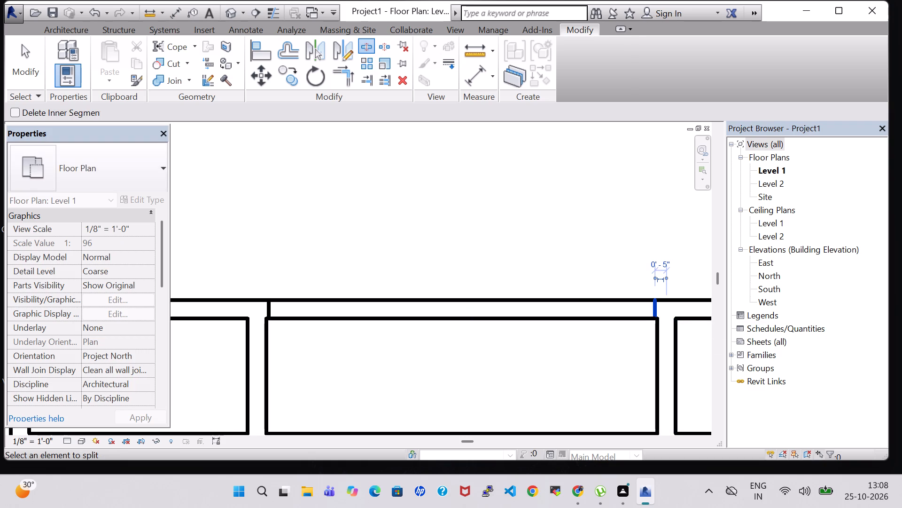
pyautogui.press('Escape')
pyautogui.press('Escape')
# Set the unconnected height of the north exterior wall's middle segment to 4' 0".
pyautogui.click(442, 317)
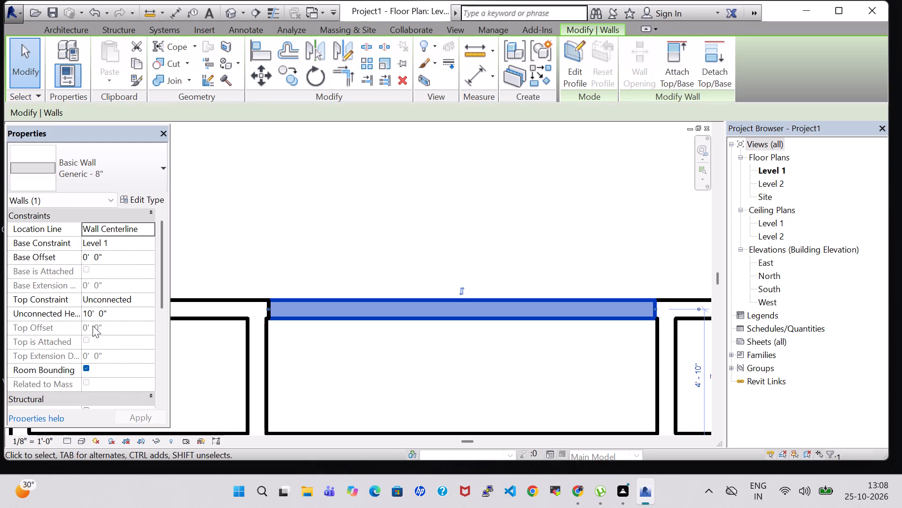
pyautogui.click(92, 313)
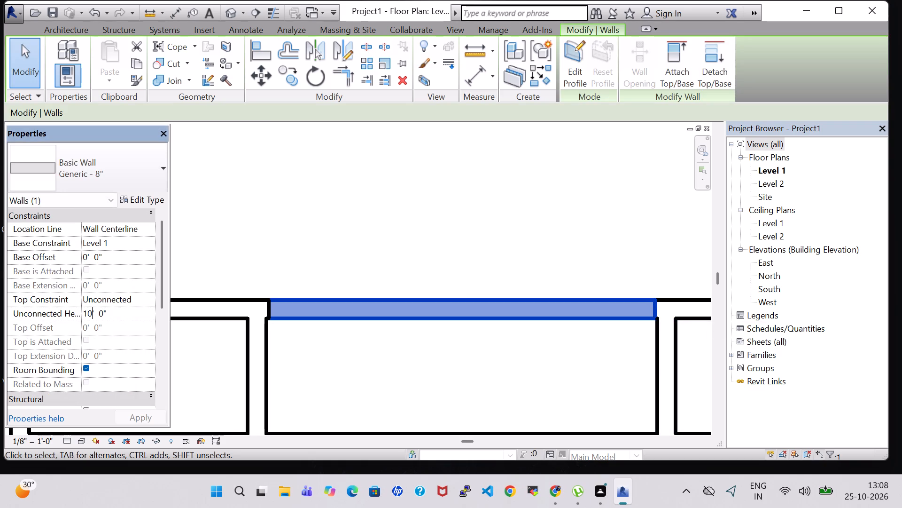
pyautogui.press('BackSpace')
pyautogui.press('BackSpace')
pyautogui.press('4')
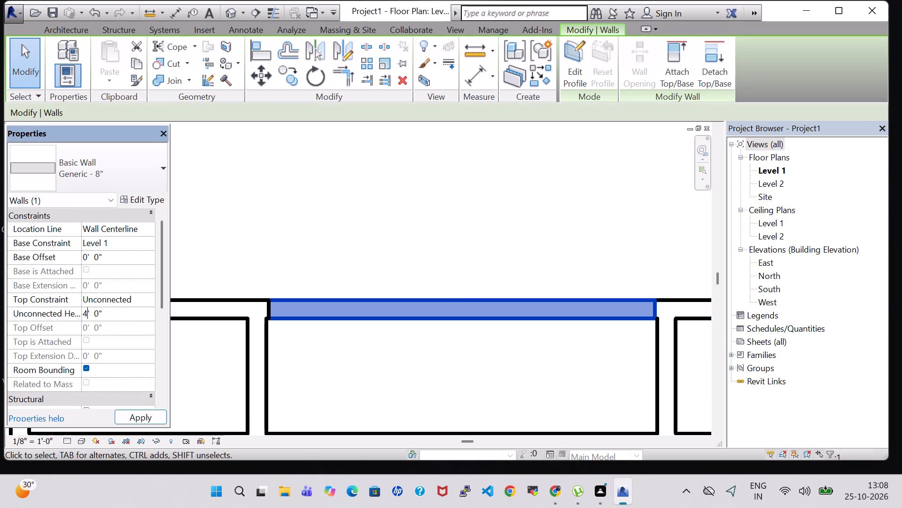
pyautogui.press('Return')
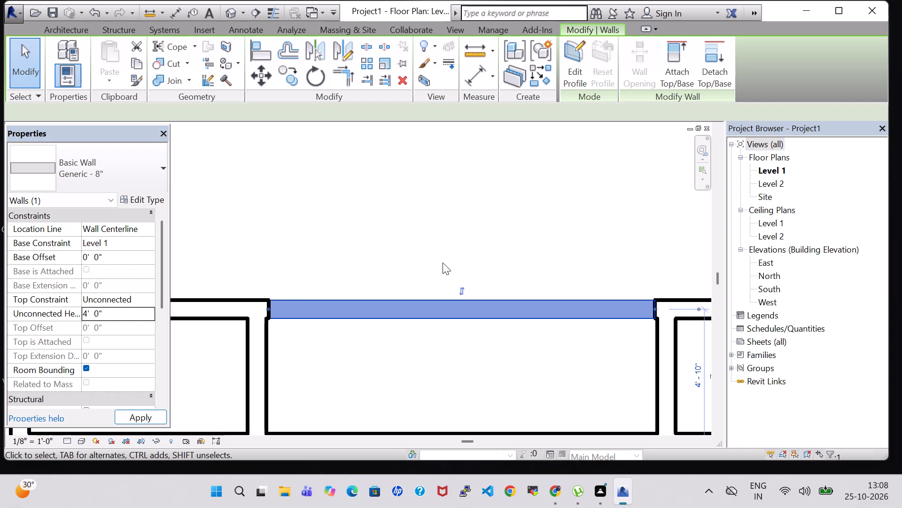
pyautogui.click(453, 249)
pyautogui.scroll(-7, 453, 249)
pyautogui.moveTo(463, 218); pyautogui.dragTo(400, 170, button='middle')
pyautogui.middleClick(400, 167)
pyautogui.moveTo(400, 163); pyautogui.dragTo(400, 158, button='middle')
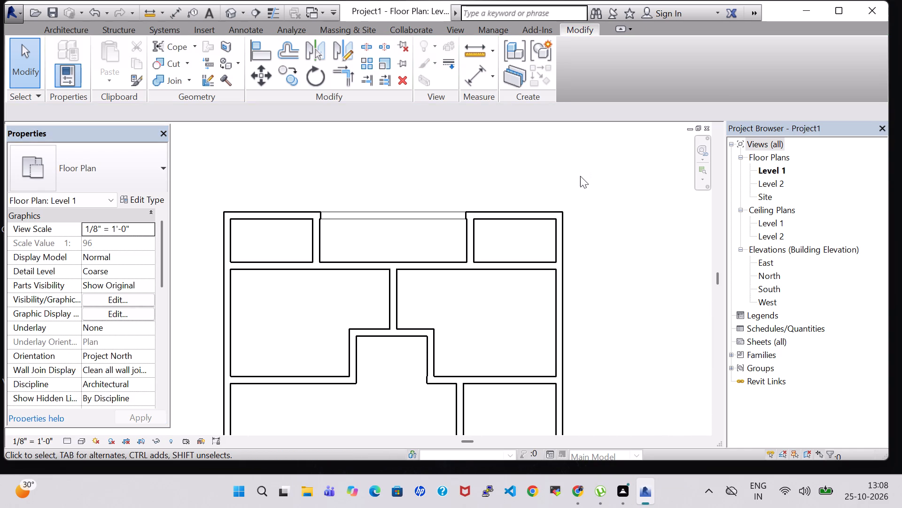
# Split the east exterior wall at both ends of the narrow room beside it, near the inner faces of the bounding cross walls.
pyautogui.moveTo(642, 254); pyautogui.dragTo(619, 212, button='middle')
pyautogui.scroll(1, 642, 254)
pyautogui.scroll(-2, 619, 212)
pyautogui.moveTo(621, 306); pyautogui.dragTo(583, 221, button='middle')
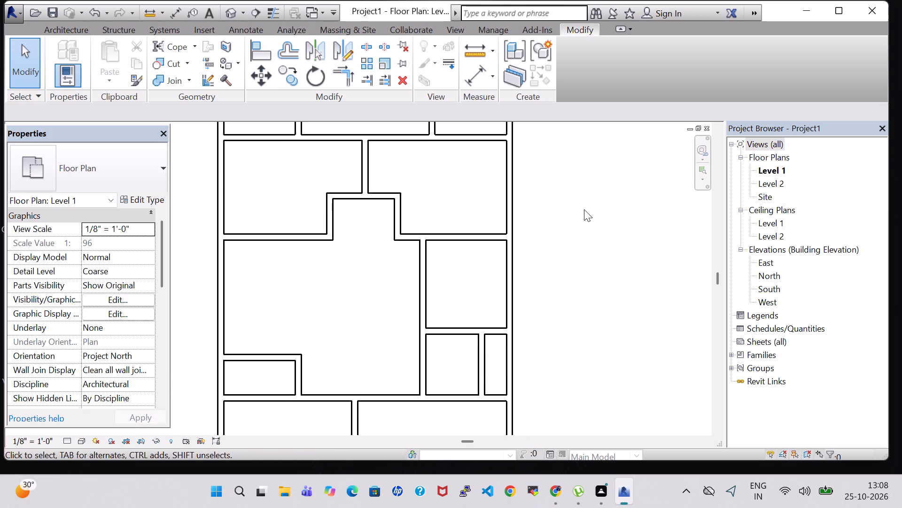
pyautogui.click(361, 46)
pyautogui.scroll(5, 522, 332)
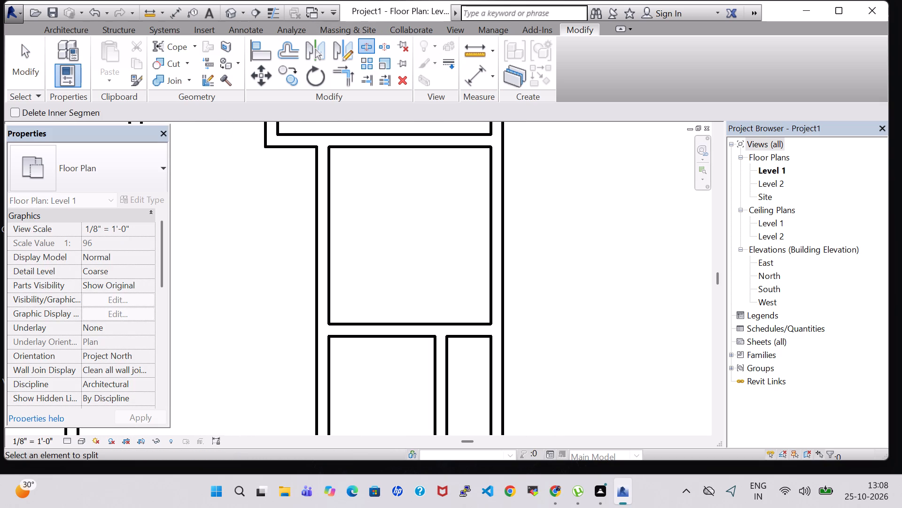
pyautogui.click(496, 339)
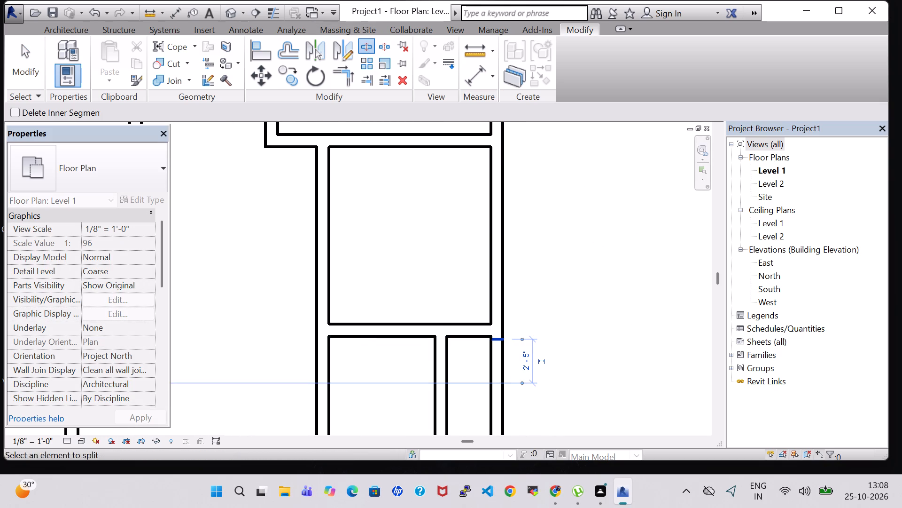
pyautogui.moveTo(533, 390); pyautogui.dragTo(544, 223, button='middle')
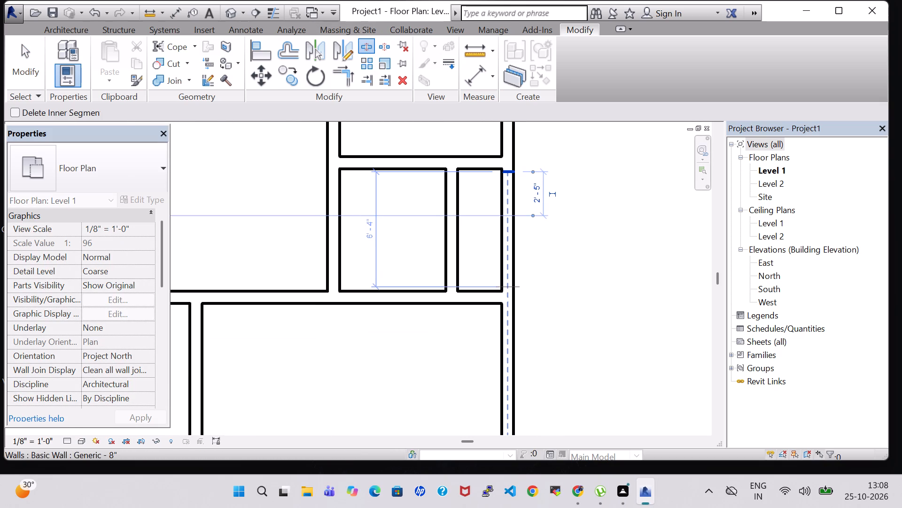
pyautogui.scroll(2, 508, 288)
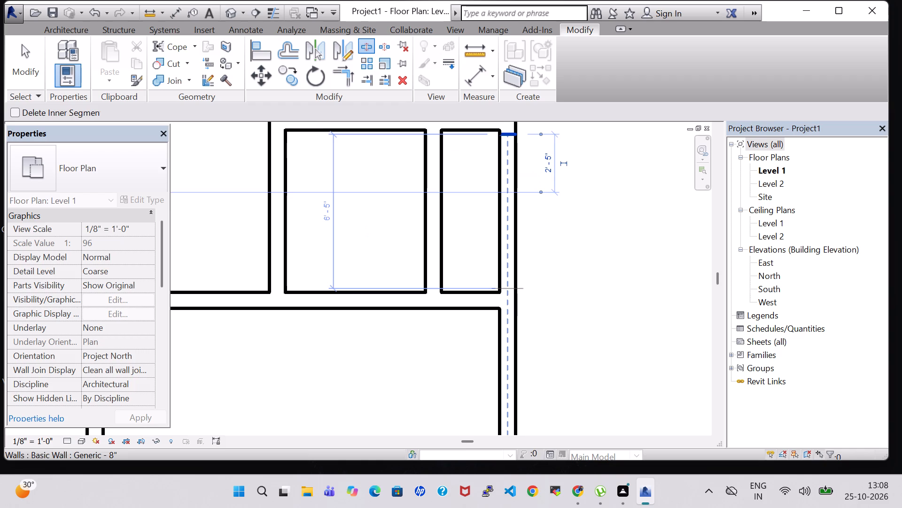
pyautogui.click(509, 291)
pyautogui.press('Escape')
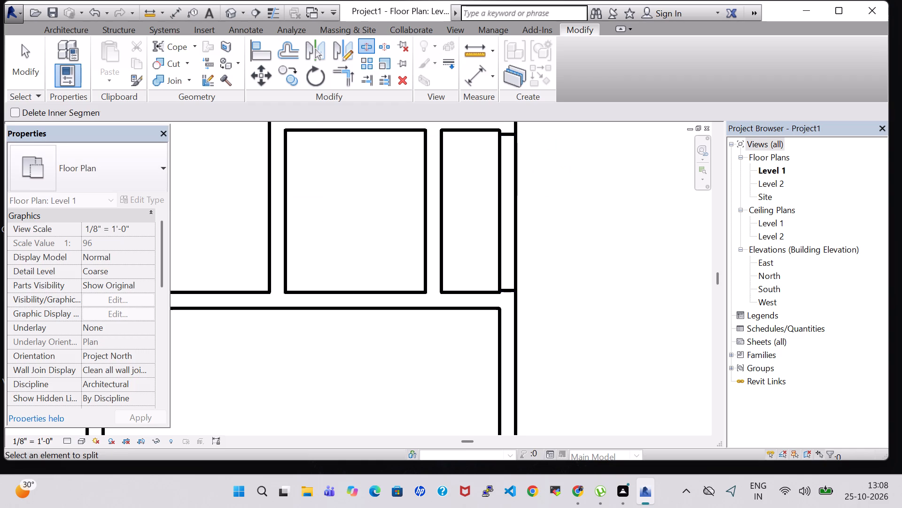
pyautogui.press('Escape')
# Set the unconnected height of the east exterior wall segment beside the narrow room to 4' 0".
pyautogui.click(506, 214)
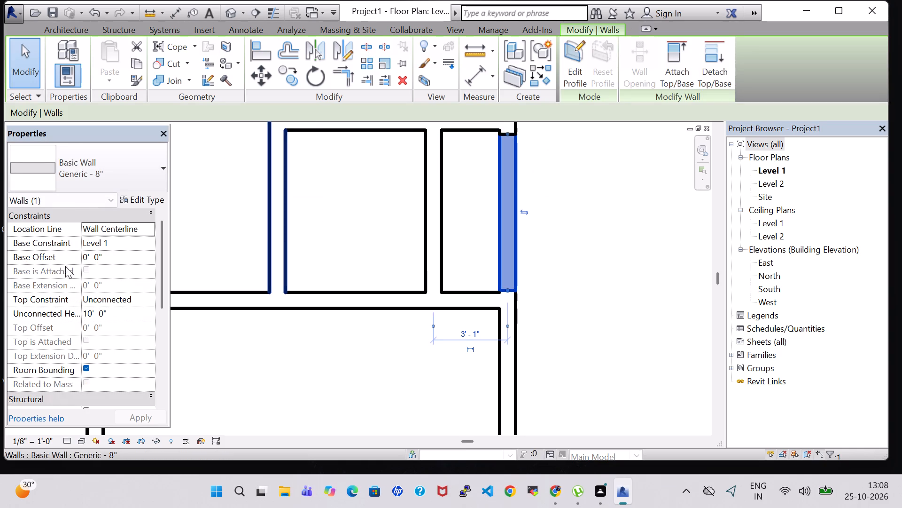
pyautogui.click(93, 314)
pyautogui.press('BackSpace')
pyautogui.press('BackSpace')
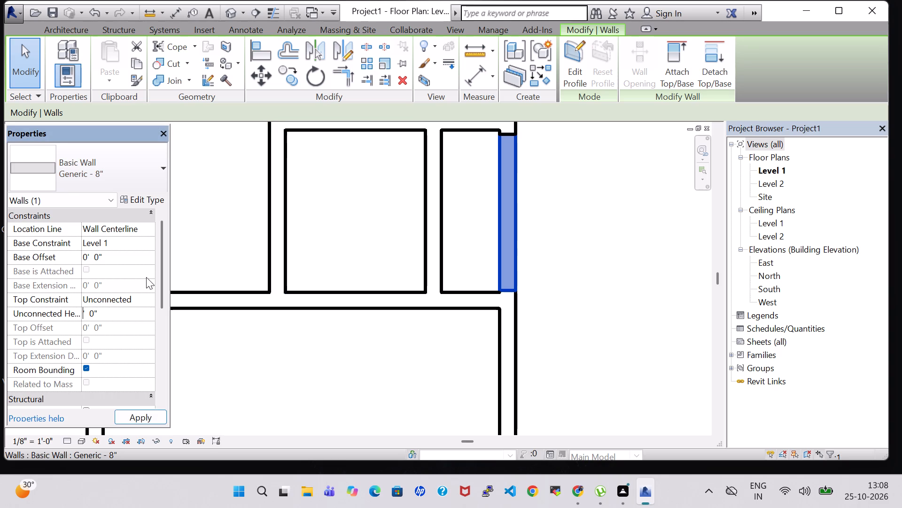
pyautogui.press('4')
pyautogui.press('Return')
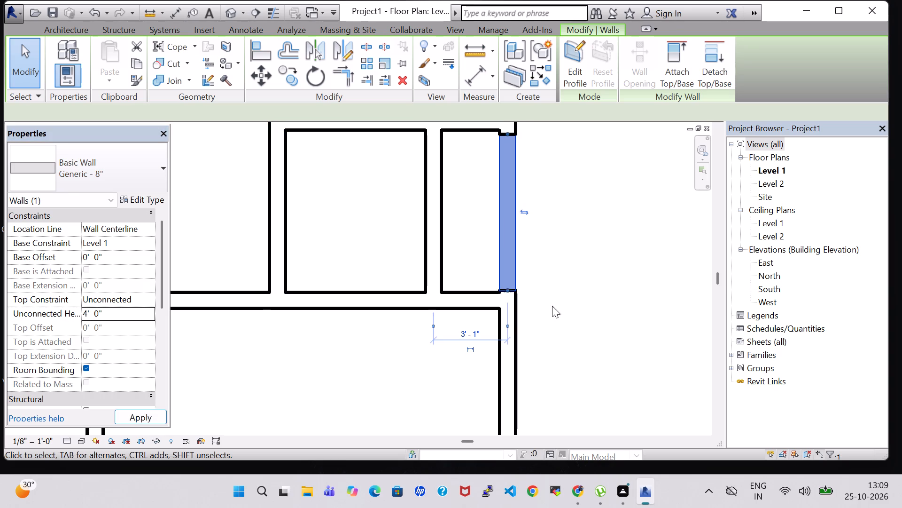
pyautogui.click(601, 247)
# Split the wall between the large central room and the small lower east room near the room's north and south cross walls.
pyautogui.scroll(-7, 601, 247)
pyautogui.moveTo(607, 201); pyautogui.dragTo(593, 295, button='middle')
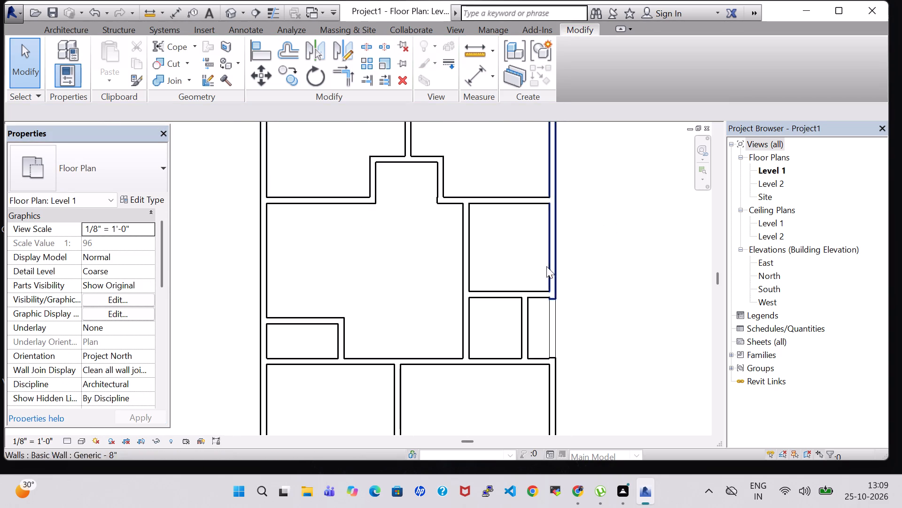
pyautogui.scroll(-3, 510, 255)
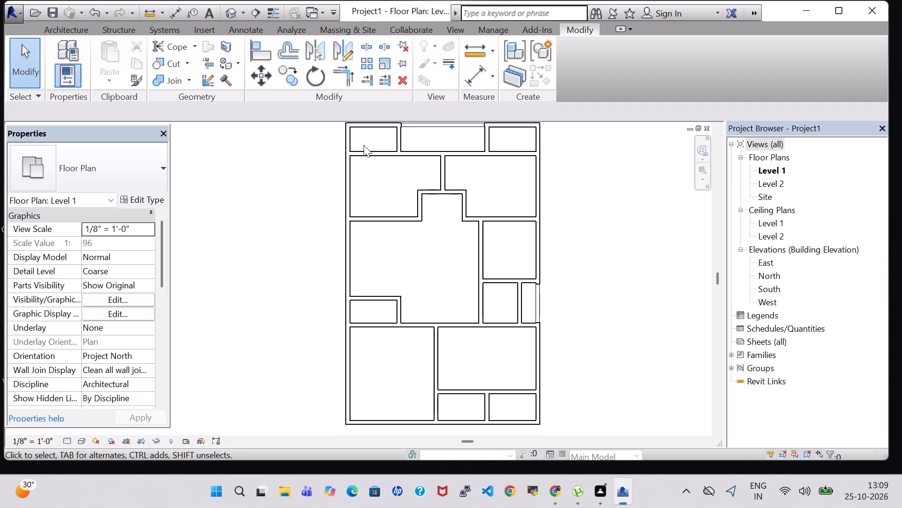
pyautogui.click(456, 151)
pyautogui.click(611, 200)
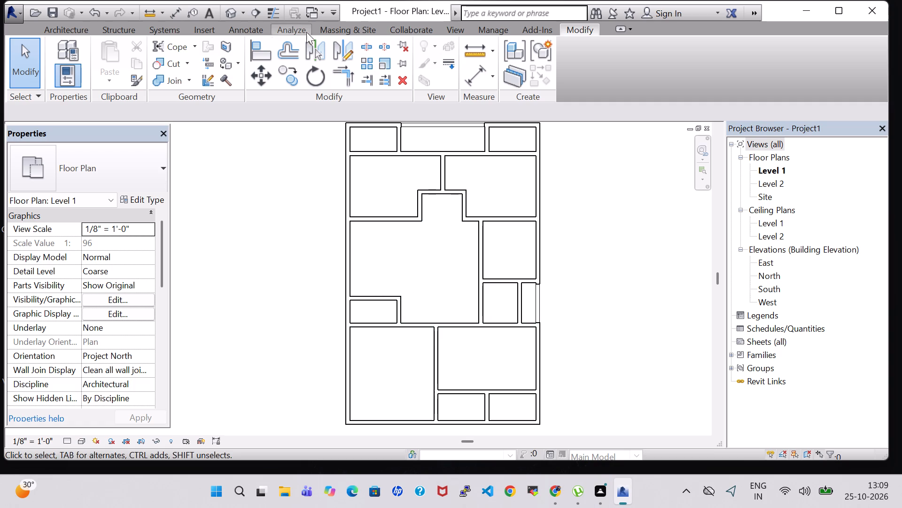
pyautogui.click(362, 46)
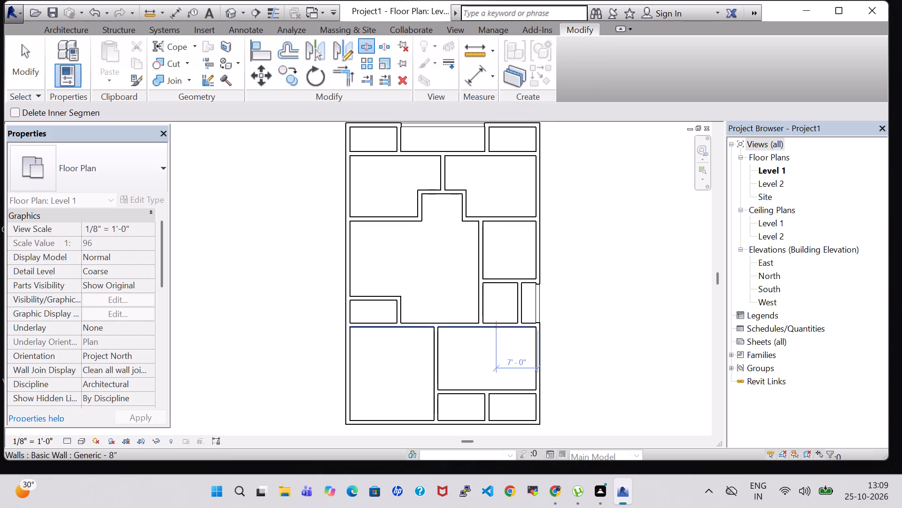
pyautogui.scroll(4, 490, 310)
pyautogui.scroll(5, 483, 270)
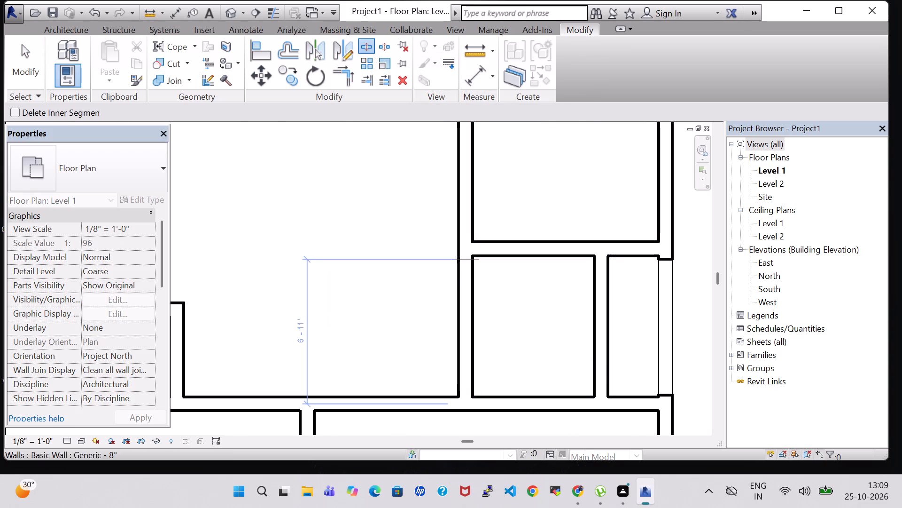
pyautogui.click(461, 257)
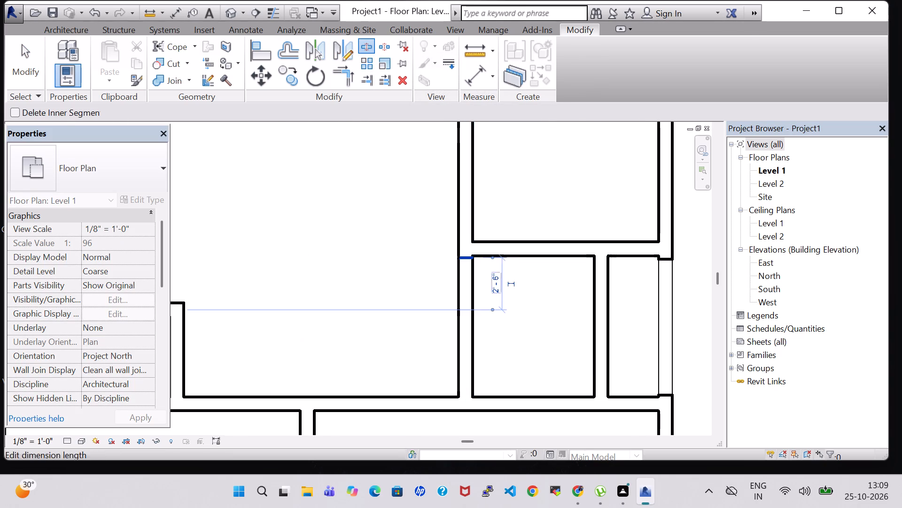
pyautogui.click(467, 393)
pyautogui.press('Escape')
pyautogui.press('Escape')
# Delete the split wall segment between the large central room and the lower east room, including the short stub at its south end.
pyautogui.click(457, 355)
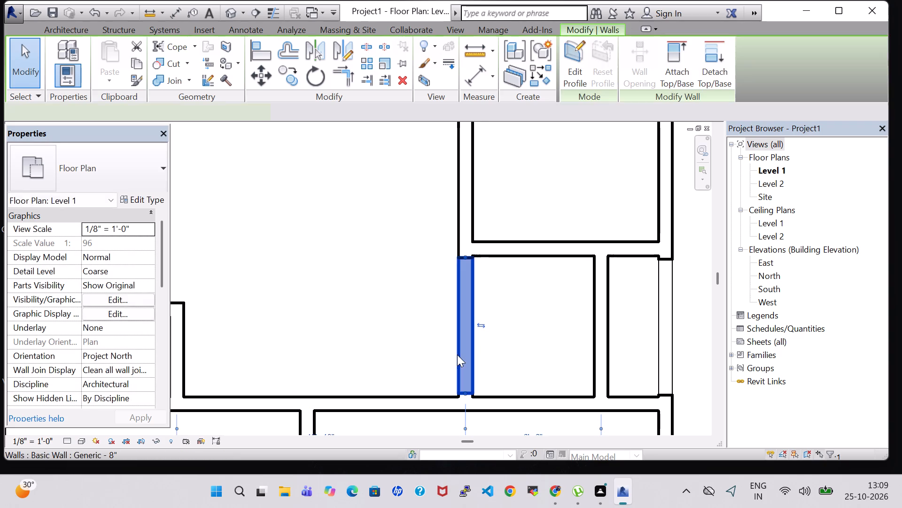
pyautogui.press('Delete')
pyautogui.click(473, 393)
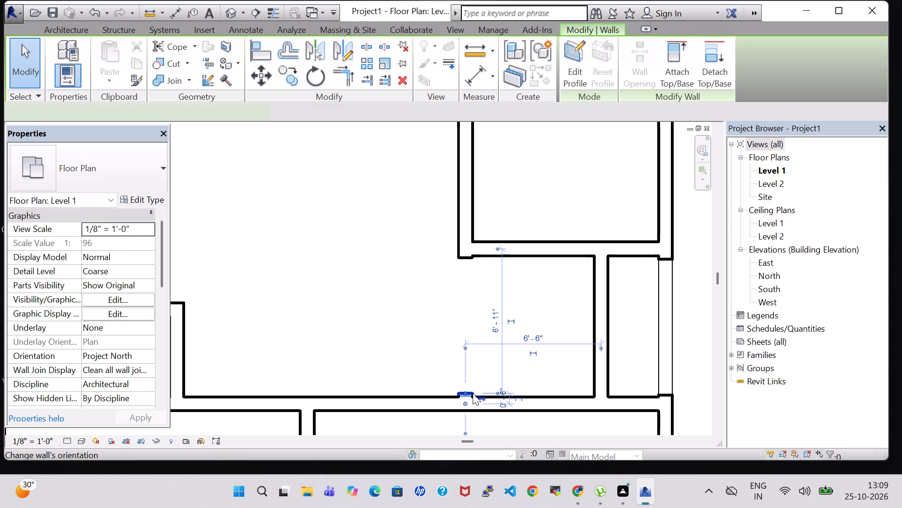
pyautogui.press('Delete')
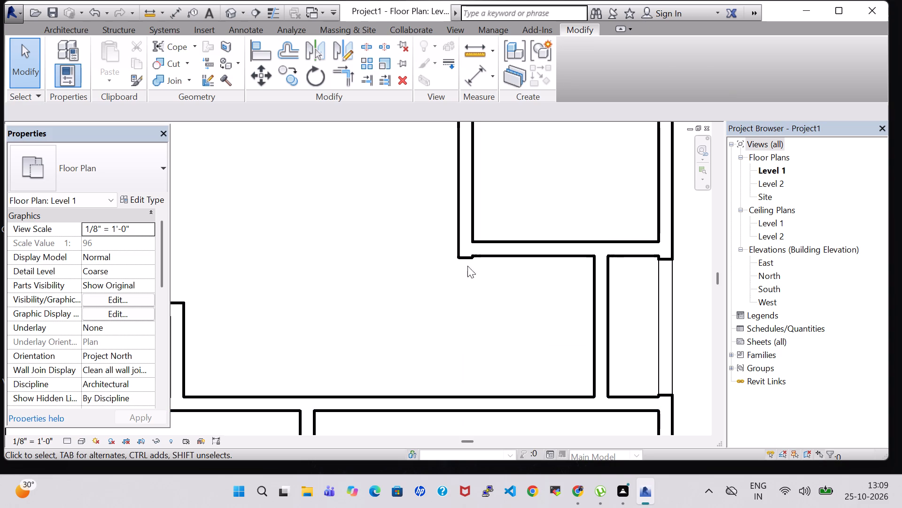
# Nudge the remaining wall north so its south end sits flush with the cross wall's south face.
pyautogui.click(458, 261)
pyautogui.press('Up')
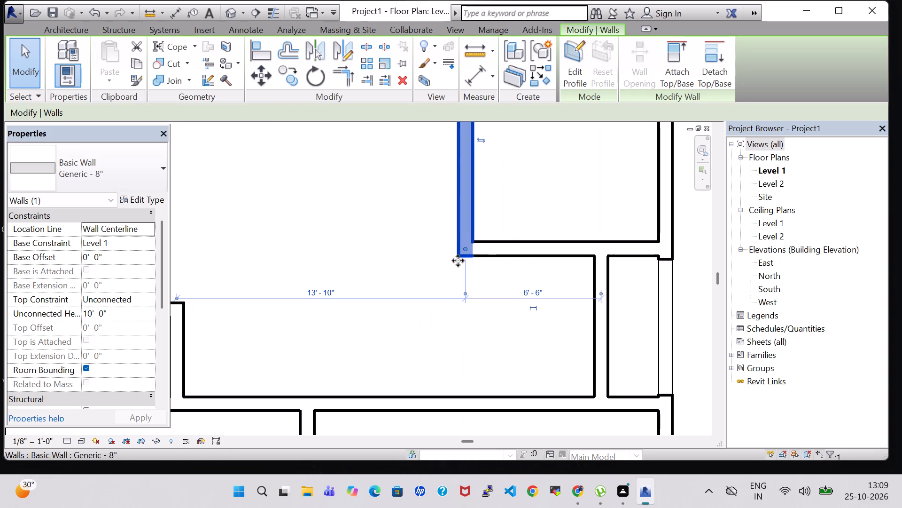
pyautogui.click(309, 222)
# Split the southwest room's south exterior wall about 1'-6" from the west exterior wall and again about 11'-10" farther east.
pyautogui.scroll(-7, 312, 241)
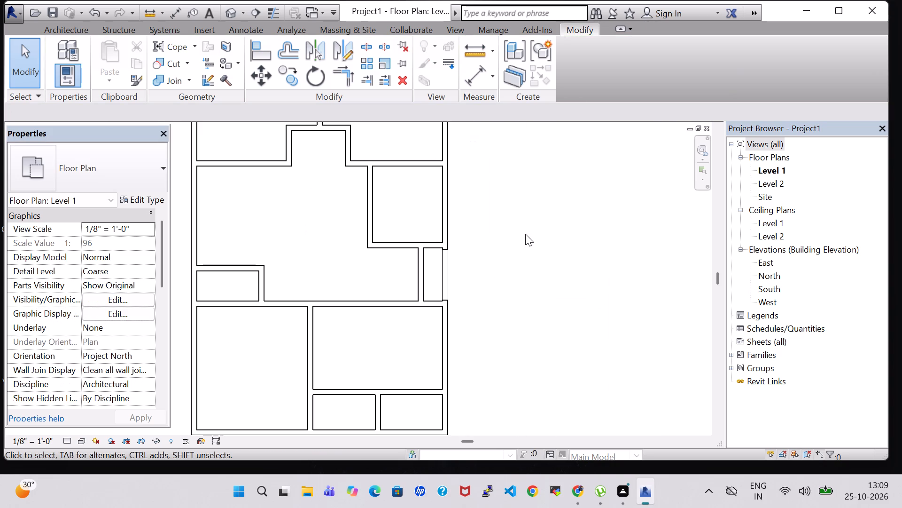
pyautogui.moveTo(525, 234); pyautogui.dragTo(544, 239, button='middle')
pyautogui.scroll(-2, 544, 239)
pyautogui.moveTo(548, 222); pyautogui.dragTo(544, 269, button='middle')
pyautogui.scroll(-1, 547, 267)
pyautogui.moveTo(547, 267); pyautogui.dragTo(547, 255, button='middle')
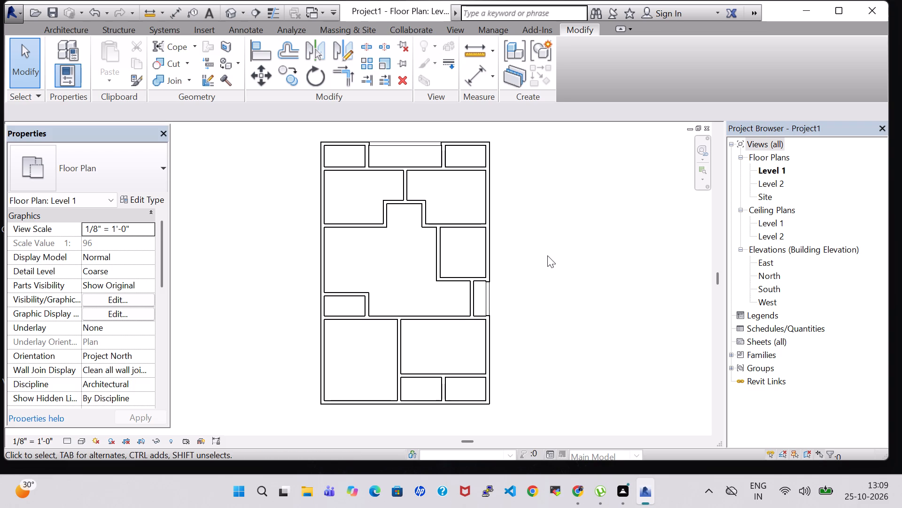
pyautogui.click(368, 48)
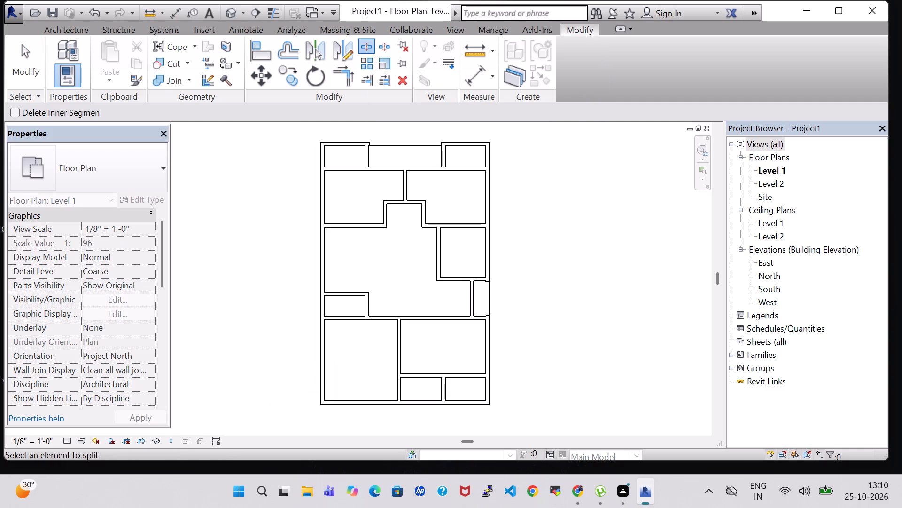
pyautogui.scroll(4, 269, 408)
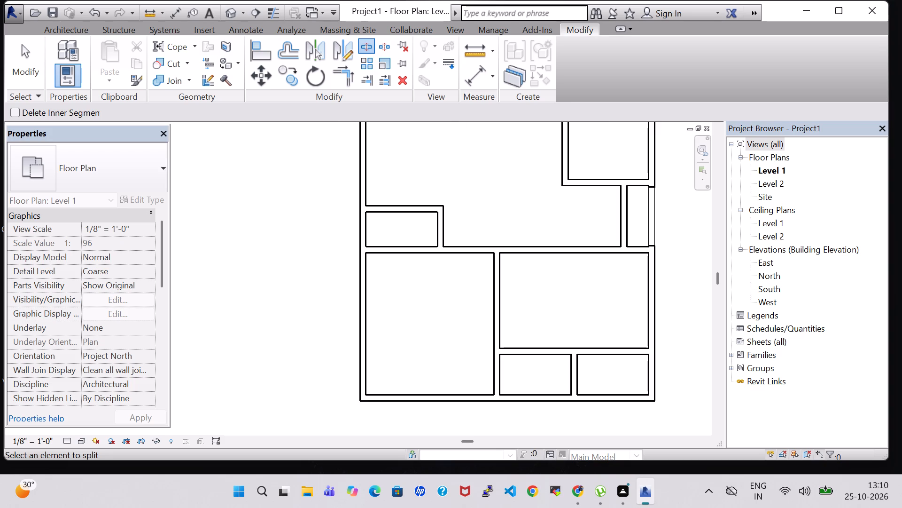
pyautogui.click(376, 398)
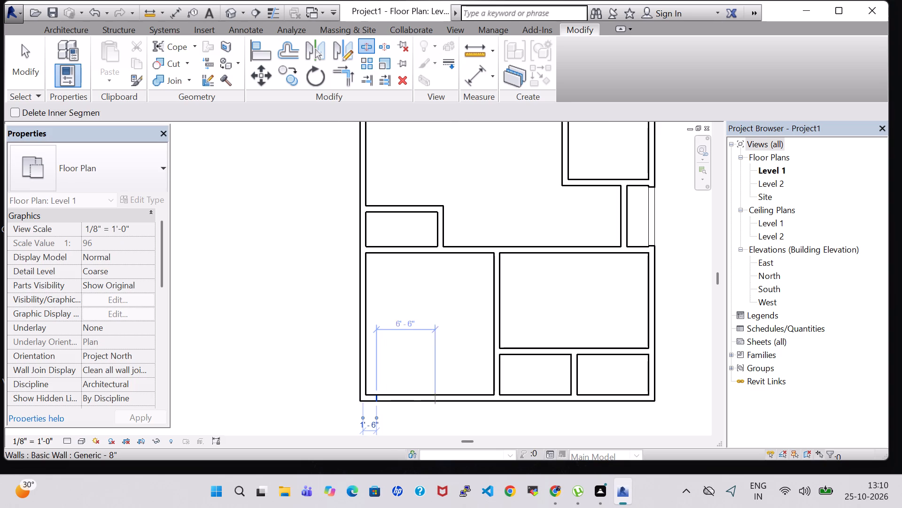
pyautogui.click(483, 401)
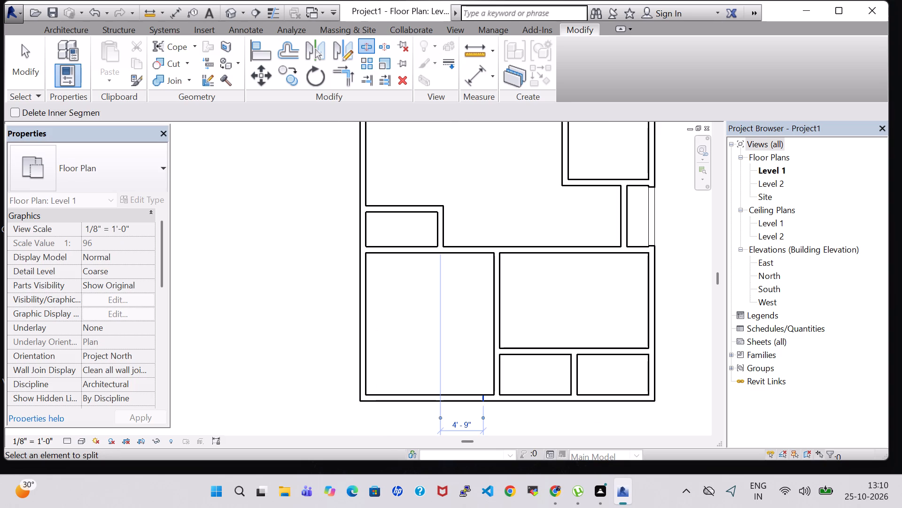
pyautogui.press('Escape')
pyautogui.press('Escape')
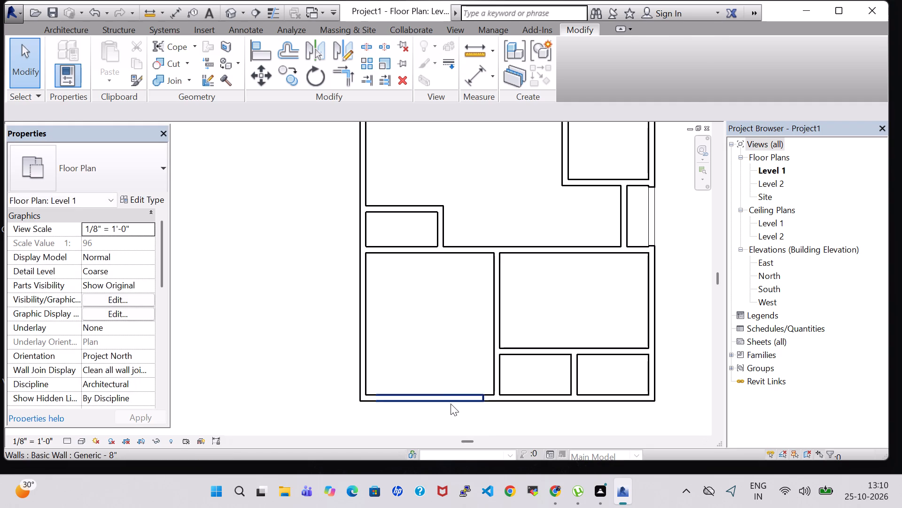
# Delete the middle segment of the southwest room's south exterior wall.
pyautogui.click(451, 404)
pyautogui.press('Delete')
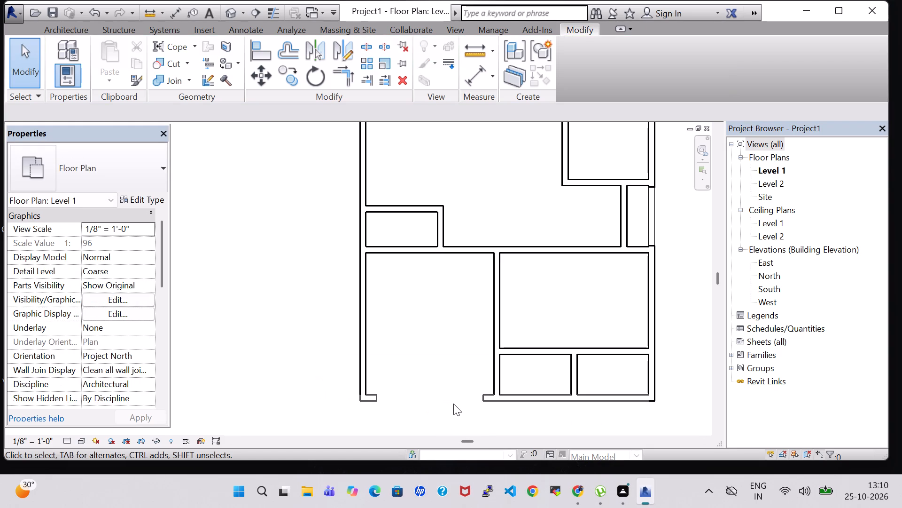
pyautogui.click(292, 368)
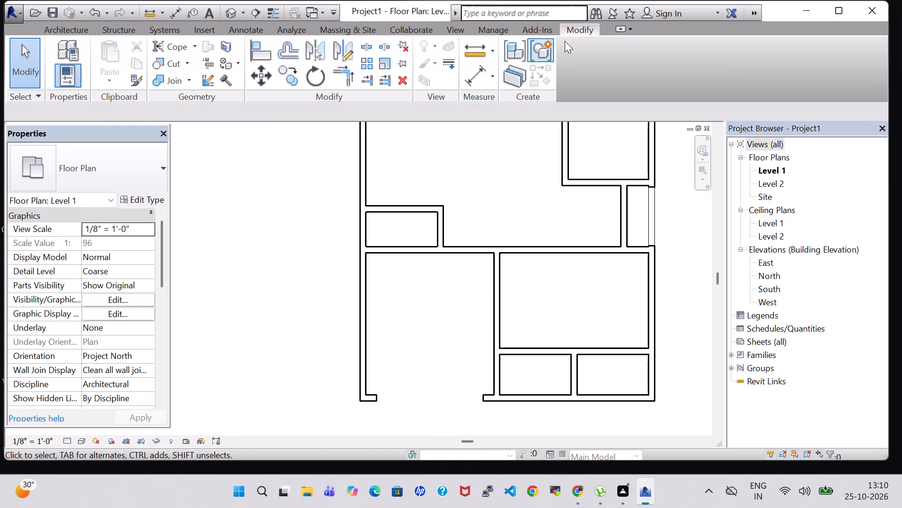
# Draw a room separation line about 11'-10" long across the southwest room's south opening, along the outer wall faces.
pyautogui.click(77, 28)
pyautogui.click(499, 64)
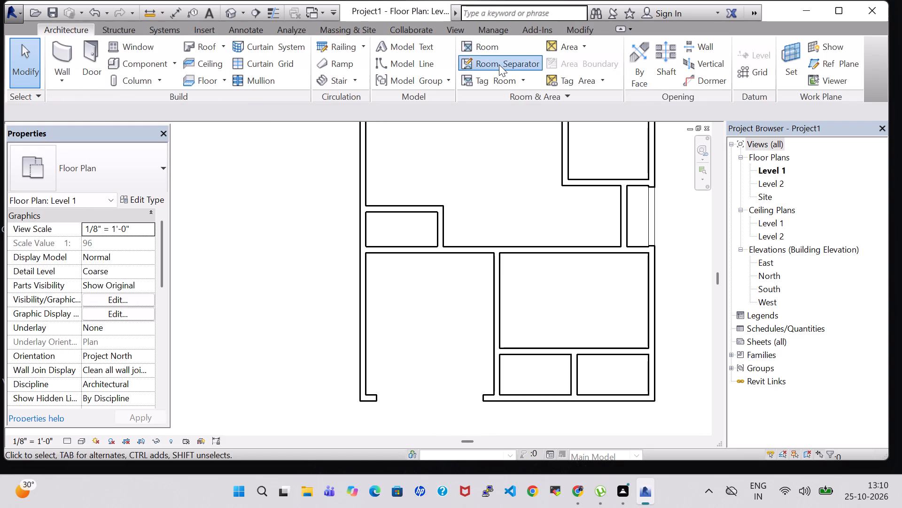
pyautogui.scroll(2, 358, 378)
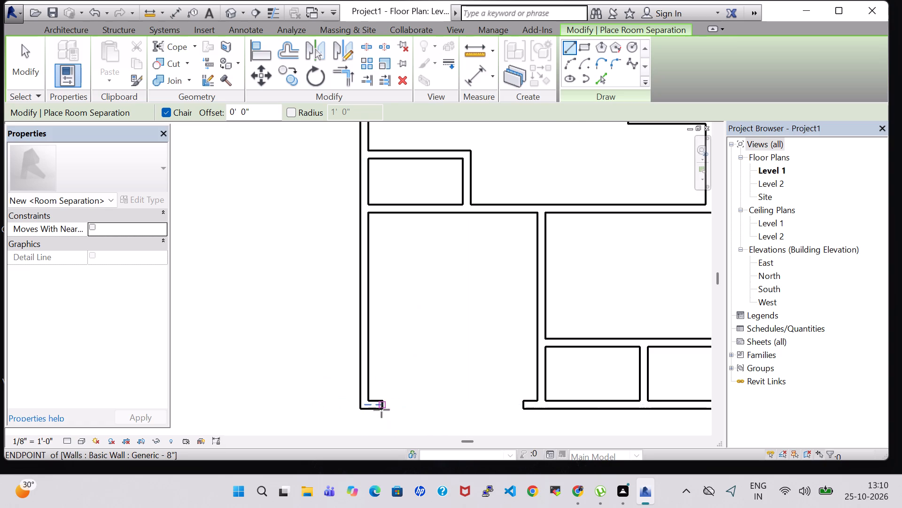
pyautogui.scroll(5, 381, 410)
pyautogui.click(384, 407)
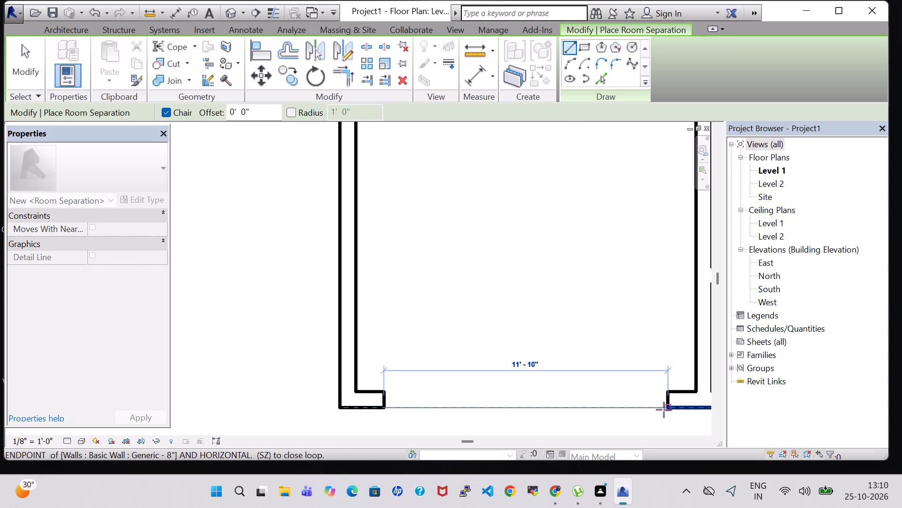
pyautogui.click(670, 409)
pyautogui.scroll(-4, 595, 410)
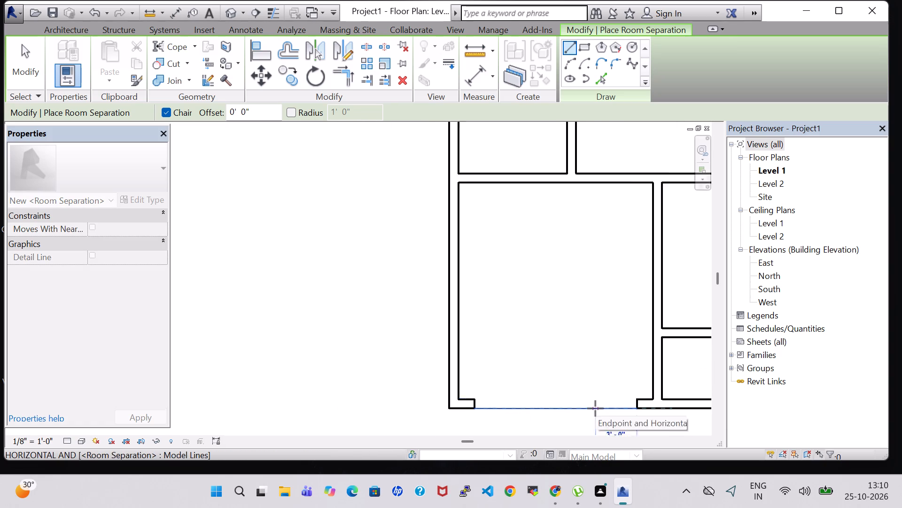
pyautogui.scroll(-1, 595, 408)
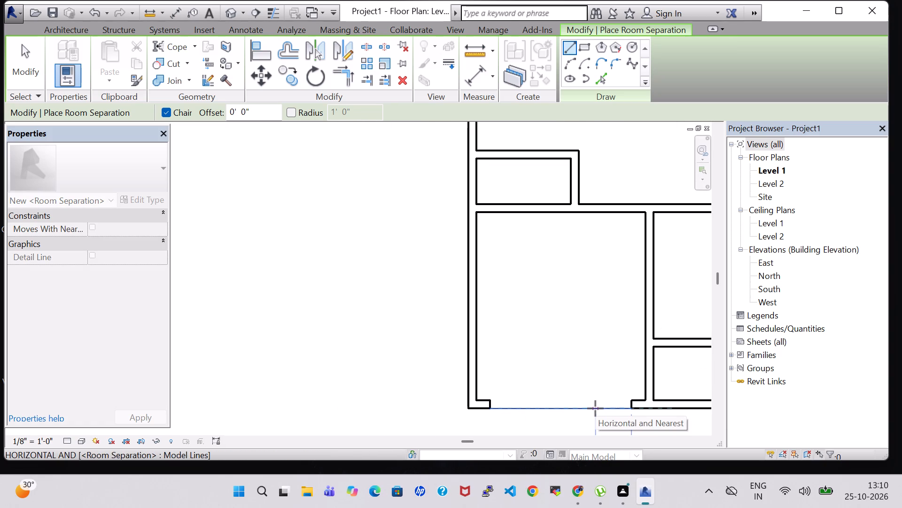
pyautogui.moveTo(595, 408); pyautogui.dragTo(512, 400, button='middle')
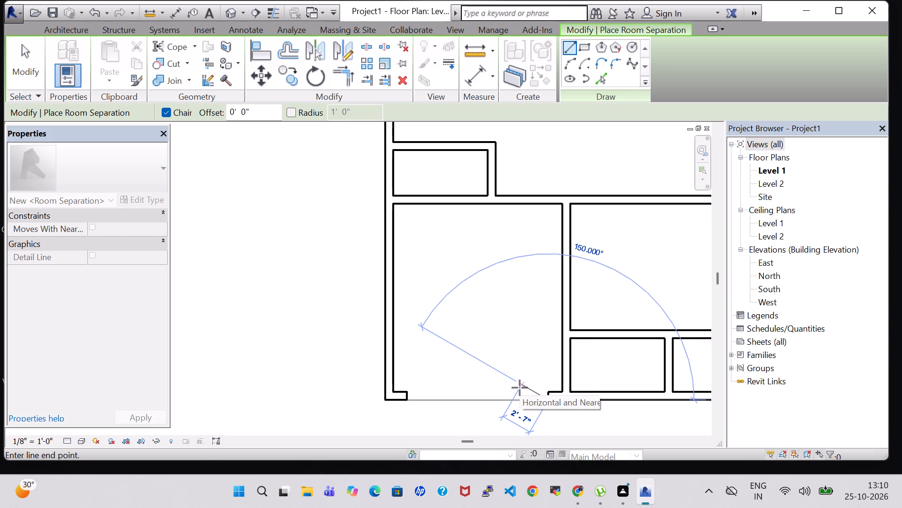
pyautogui.press('Escape')
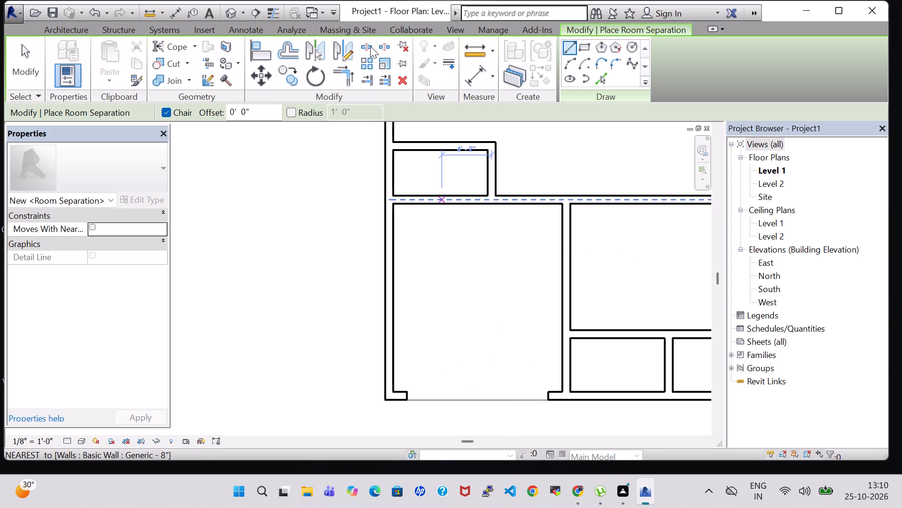
# Split the south exterior wall at both side walls of the small room just east of the southwest room, isolating a segment about 7'-9" long.
pyautogui.click(370, 46)
pyautogui.scroll(4, 572, 398)
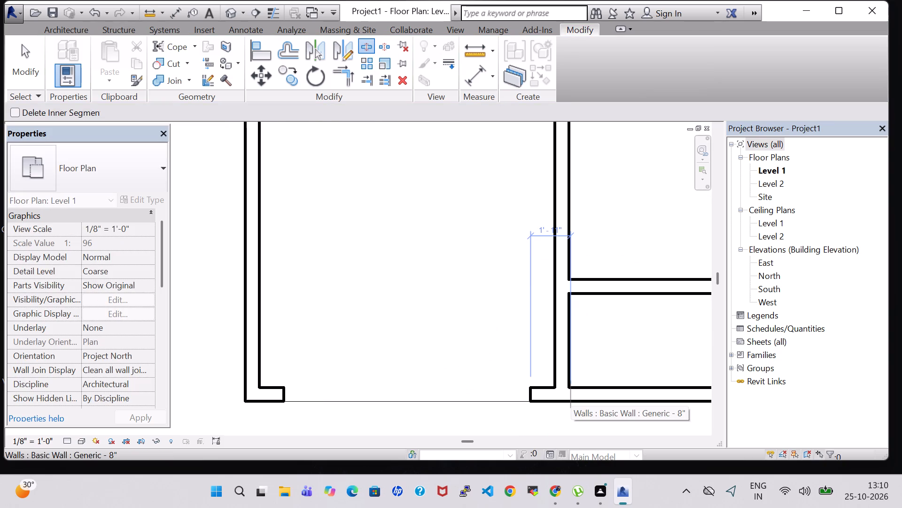
pyautogui.click(571, 397)
pyautogui.moveTo(636, 398); pyautogui.dragTo(607, 398, button='middle')
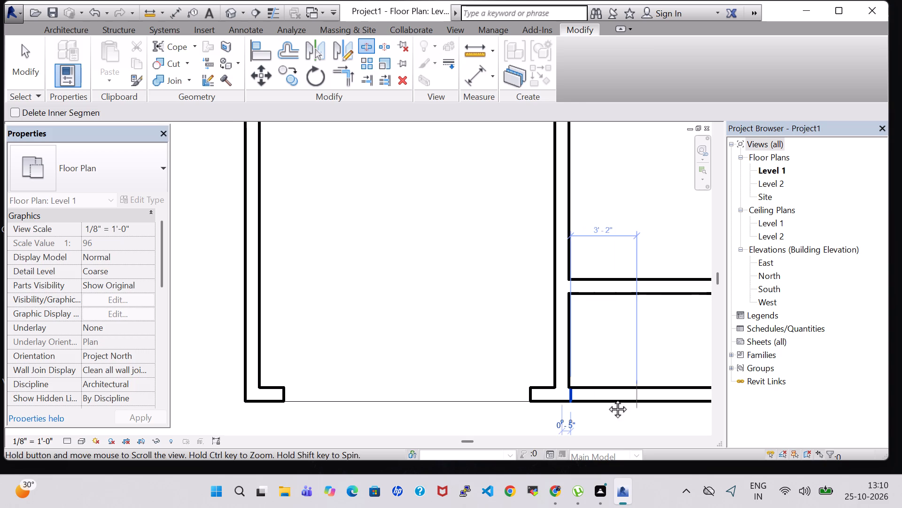
pyautogui.moveTo(607, 398); pyautogui.dragTo(536, 397, button='middle')
pyautogui.scroll(2, 614, 397)
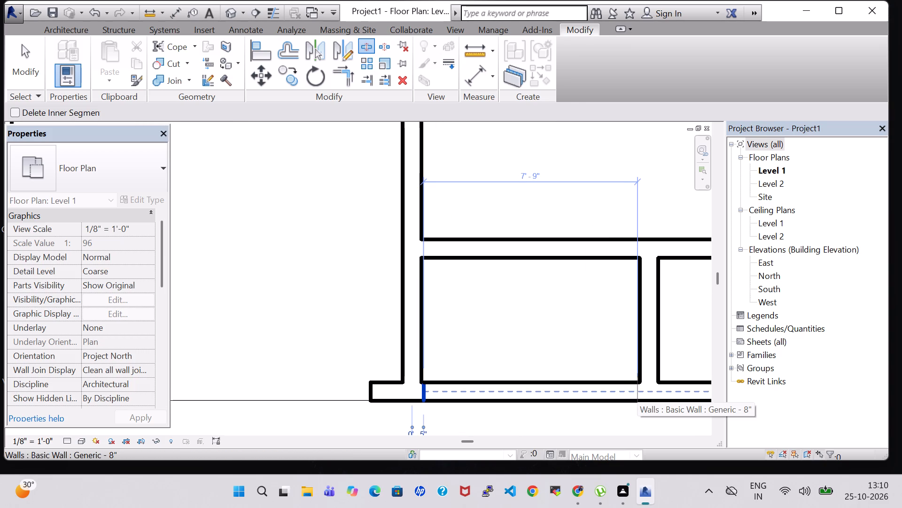
pyautogui.click(637, 394)
pyautogui.scroll(-3, 544, 371)
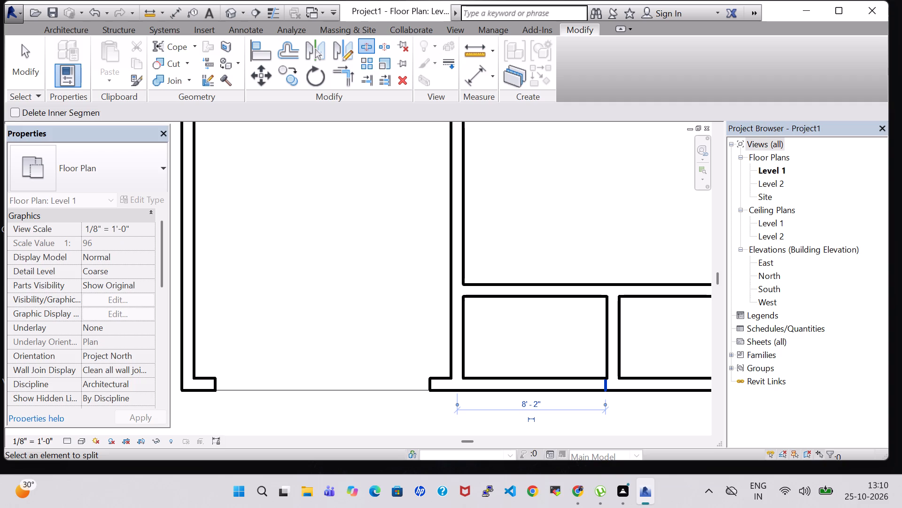
pyautogui.scroll(-3, 505, 353)
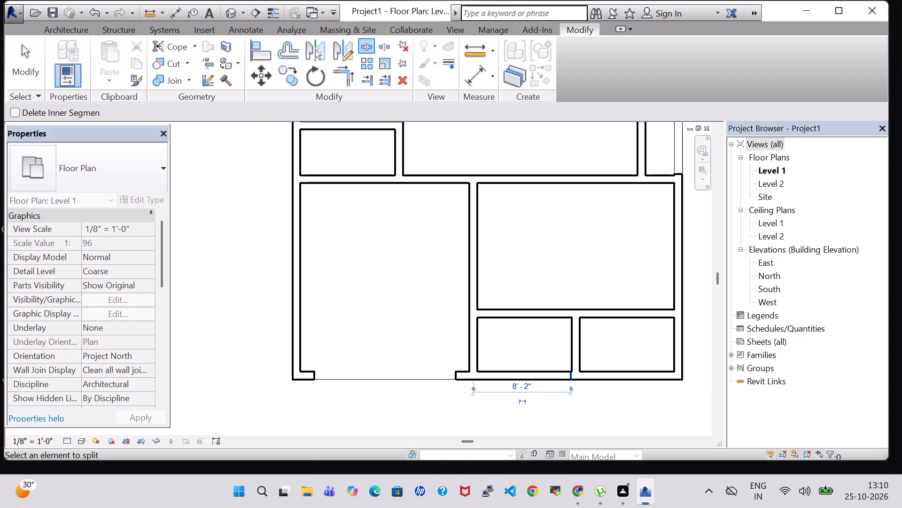
pyautogui.press('Escape')
pyautogui.press('Escape')
# Set the unconnected height of the small room's isolated south exterior wall segment to 4'.
pyautogui.click(530, 376)
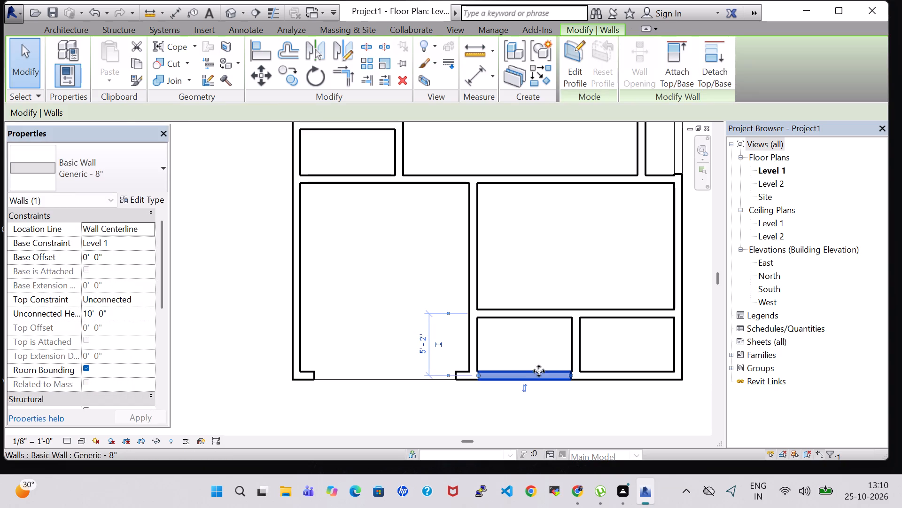
pyautogui.click(93, 316)
pyautogui.press('BackSpace')
pyautogui.press('BackSpace')
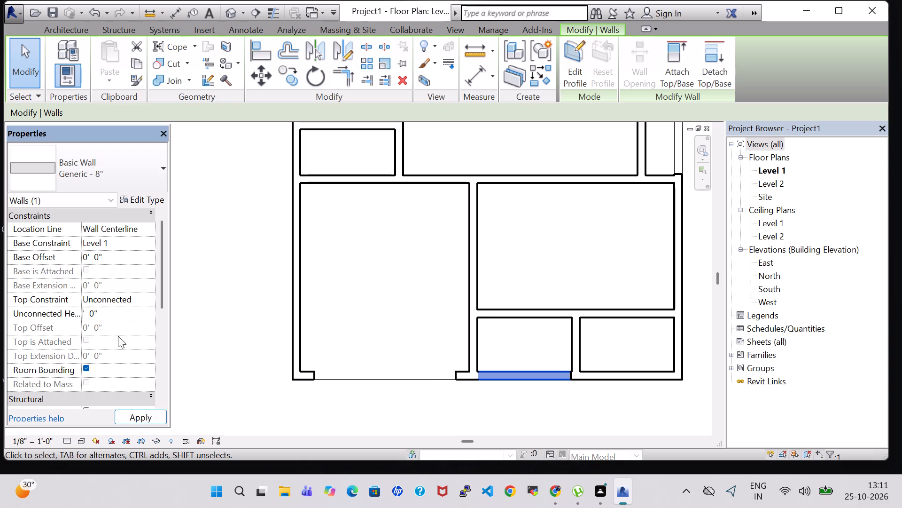
pyautogui.press('4')
pyautogui.press('Return')
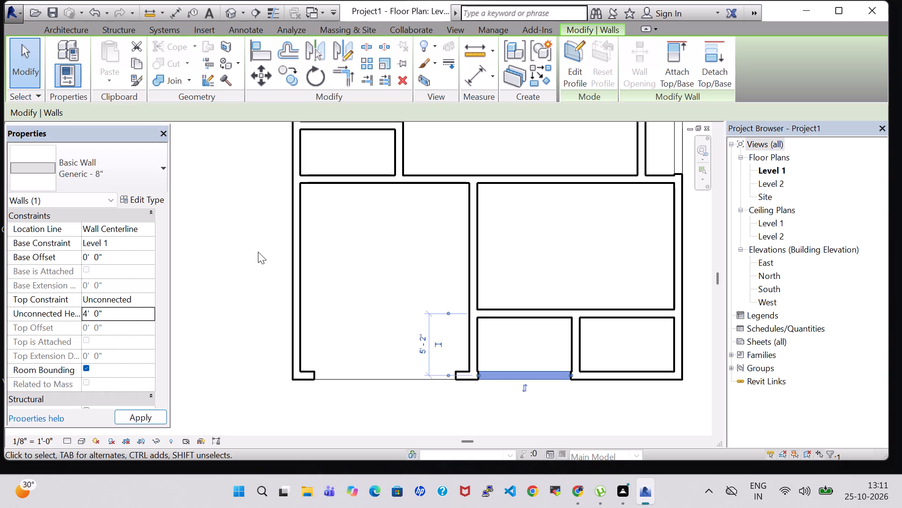
pyautogui.click(256, 262)
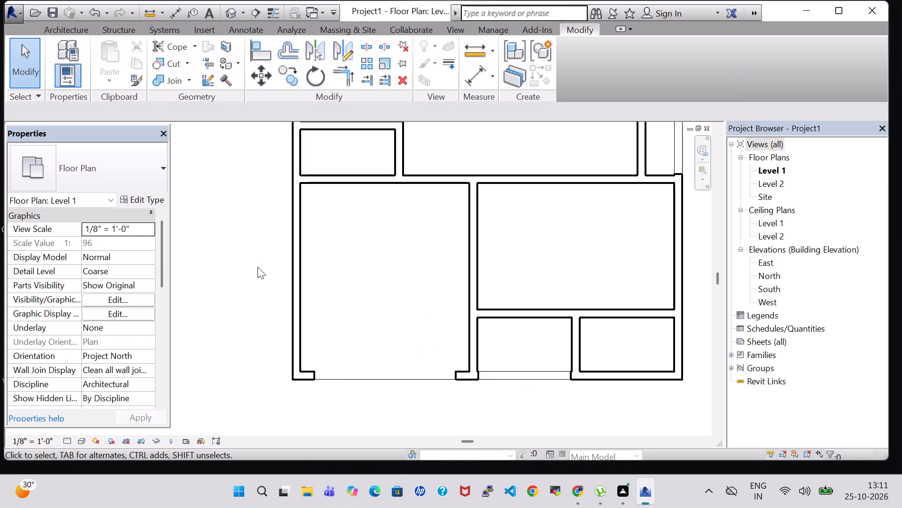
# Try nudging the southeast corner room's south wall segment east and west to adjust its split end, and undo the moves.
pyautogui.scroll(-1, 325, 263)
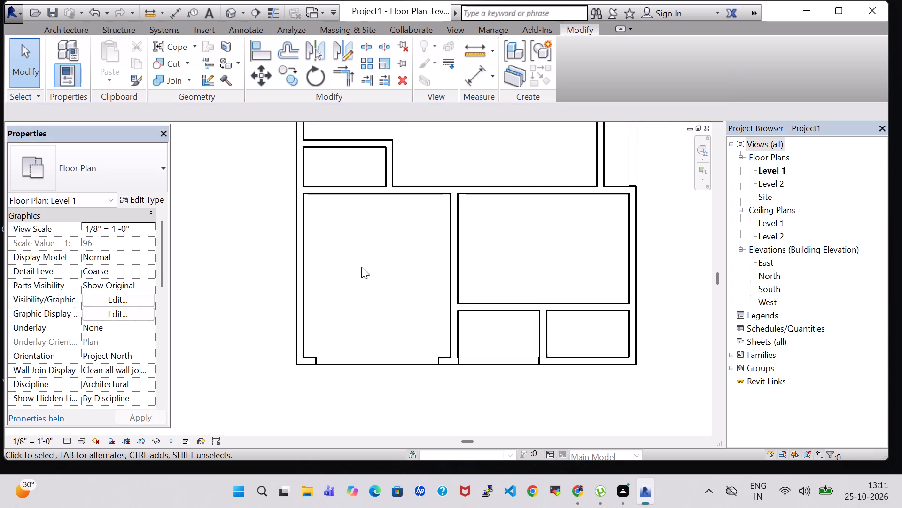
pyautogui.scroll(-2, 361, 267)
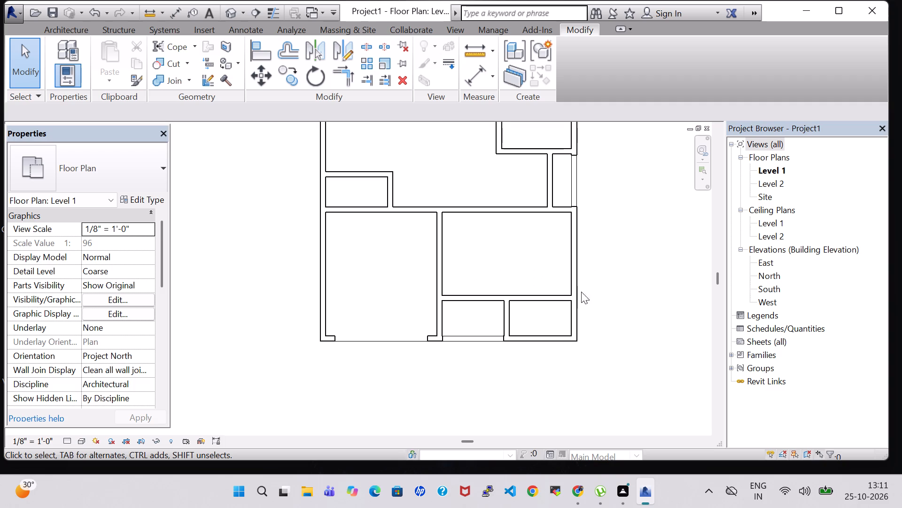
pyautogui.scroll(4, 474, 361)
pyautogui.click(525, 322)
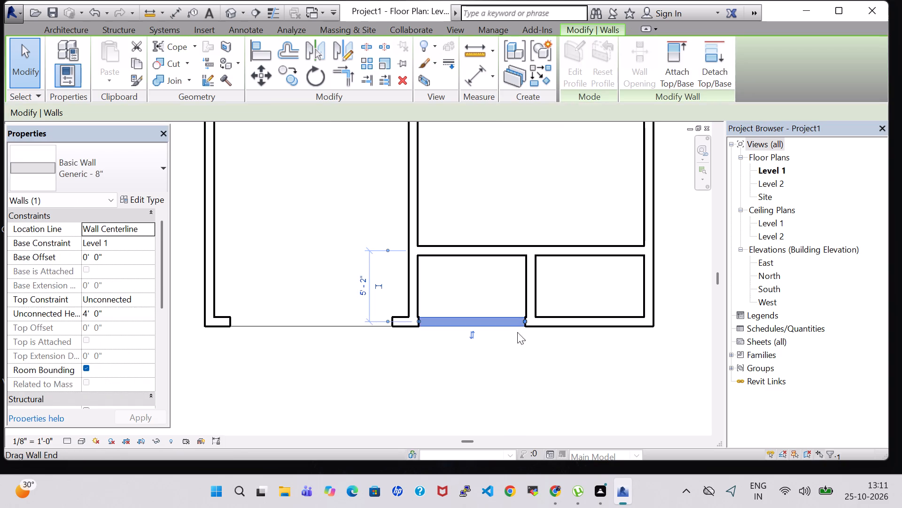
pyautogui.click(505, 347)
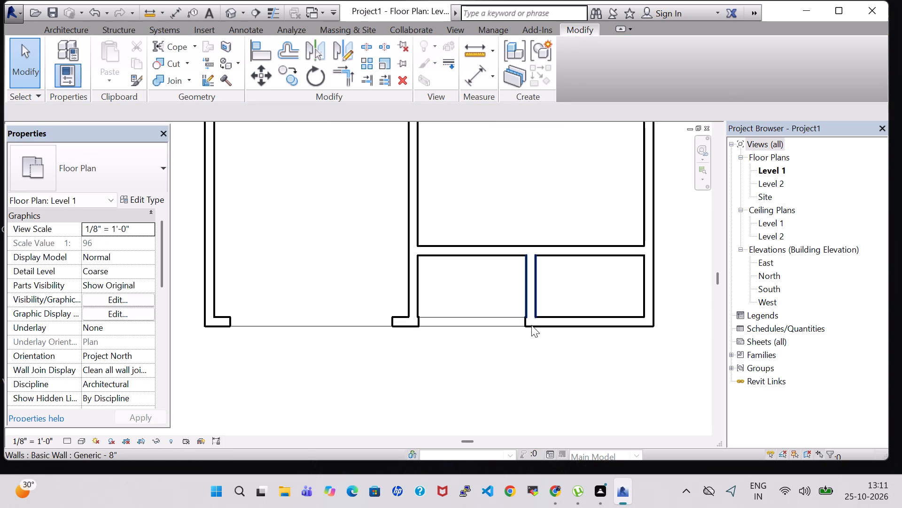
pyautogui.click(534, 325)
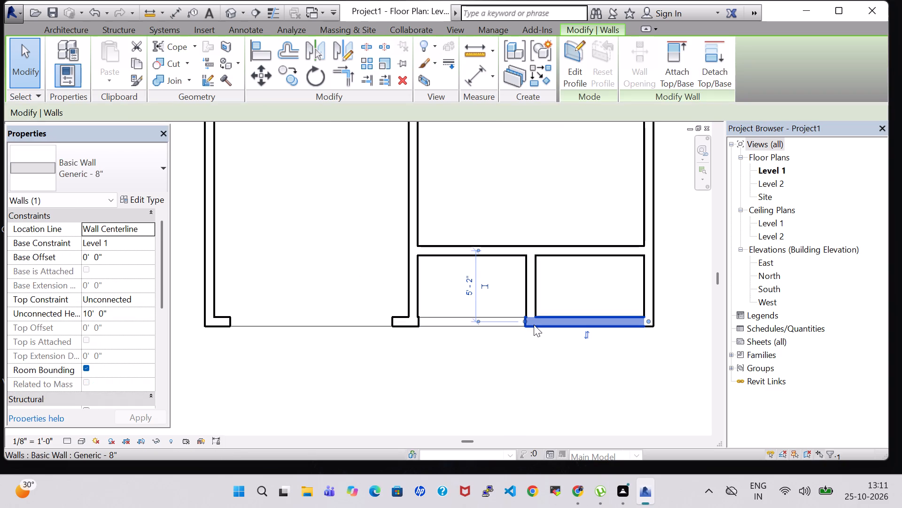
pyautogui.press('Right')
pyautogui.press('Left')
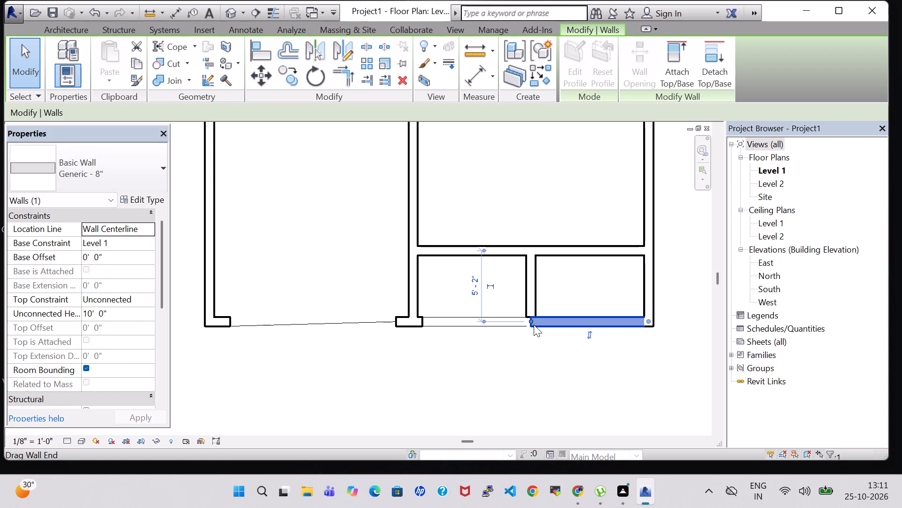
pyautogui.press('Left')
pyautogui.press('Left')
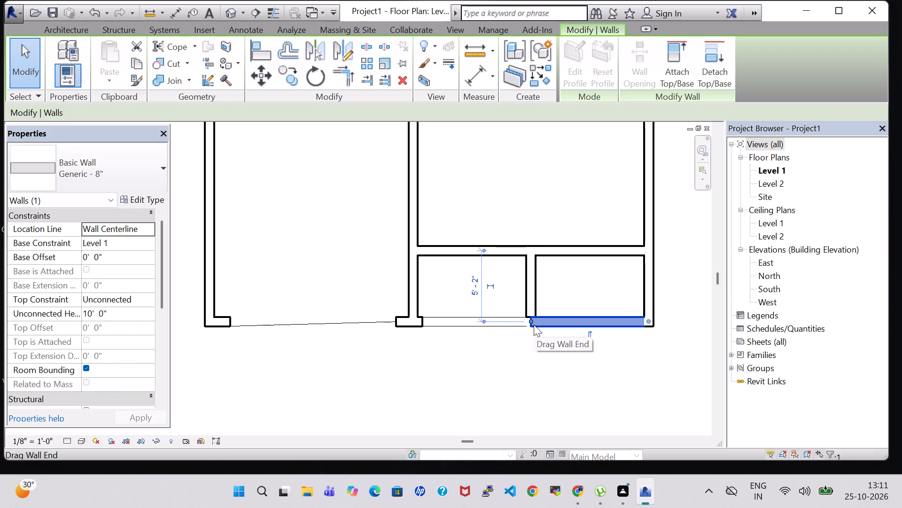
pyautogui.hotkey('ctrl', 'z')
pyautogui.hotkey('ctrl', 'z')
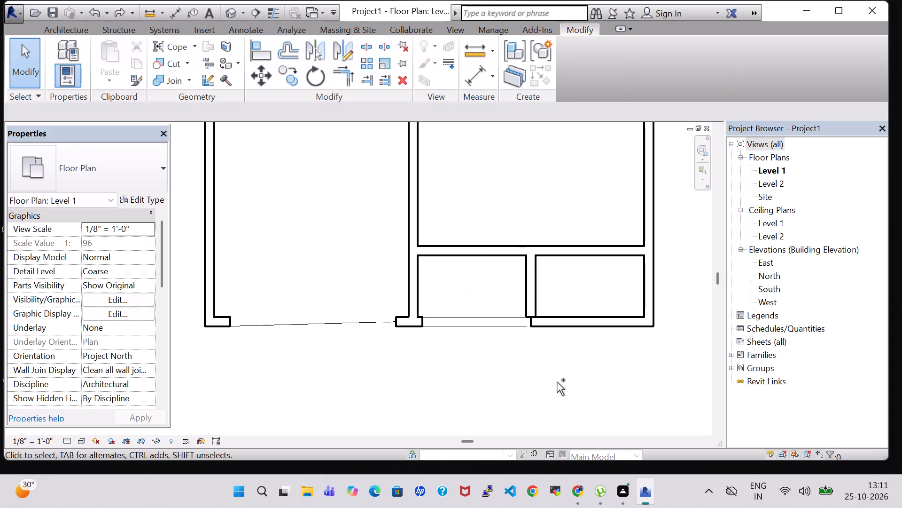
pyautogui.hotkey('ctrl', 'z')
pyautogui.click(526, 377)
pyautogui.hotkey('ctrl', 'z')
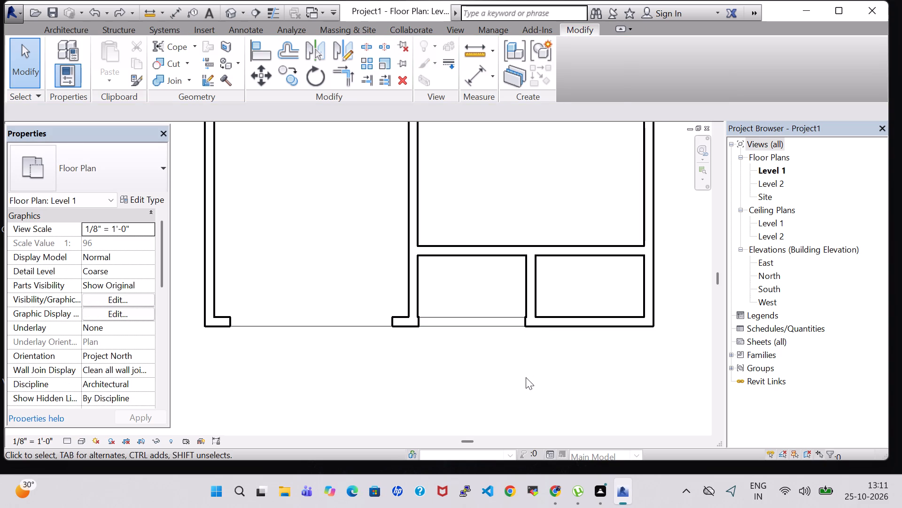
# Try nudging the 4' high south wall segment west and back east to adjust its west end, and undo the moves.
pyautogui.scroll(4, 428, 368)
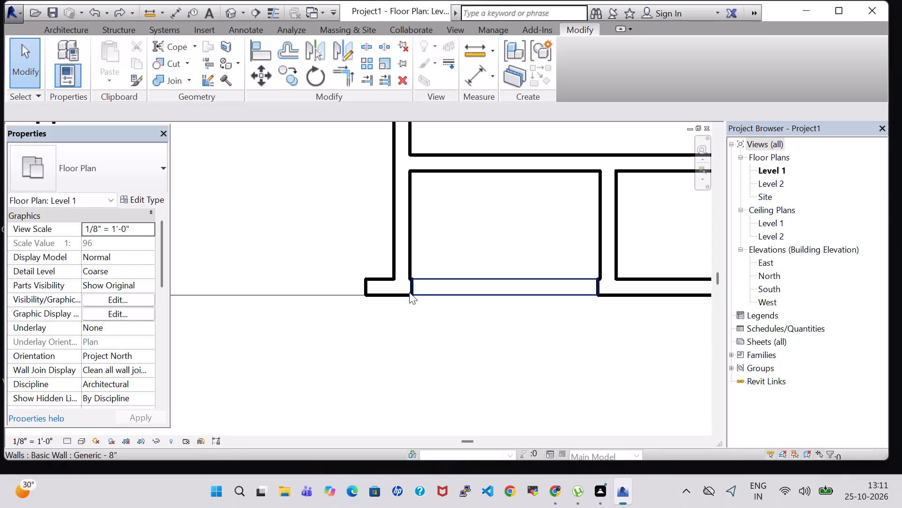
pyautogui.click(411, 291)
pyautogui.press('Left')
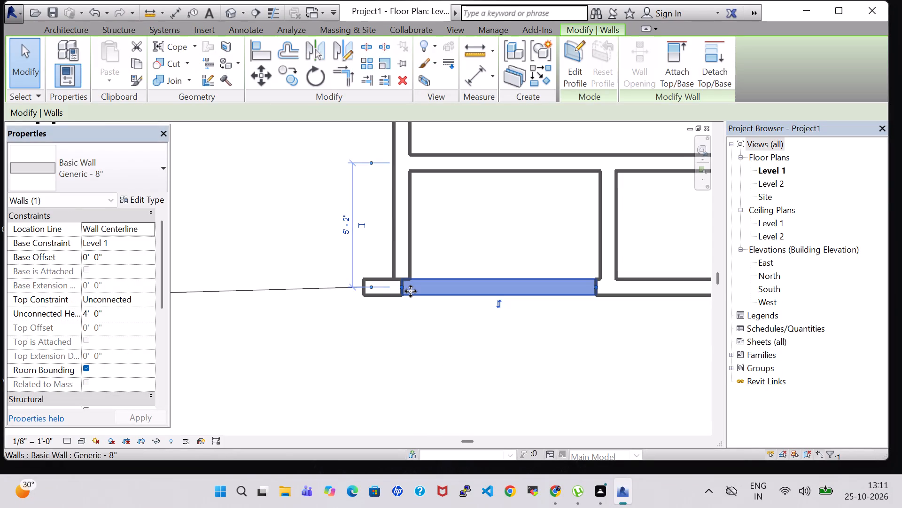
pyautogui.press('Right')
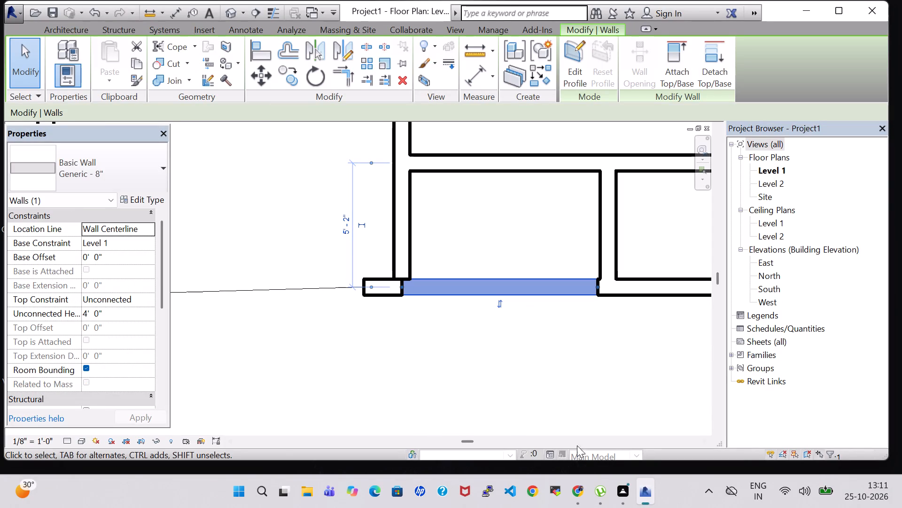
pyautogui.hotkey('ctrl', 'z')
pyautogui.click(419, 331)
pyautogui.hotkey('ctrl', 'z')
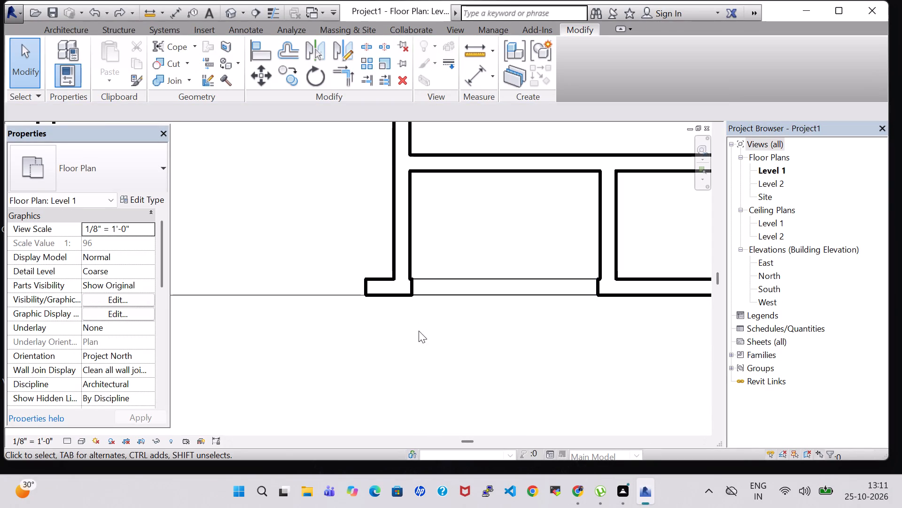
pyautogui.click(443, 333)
# Open the default 3D view, apply the Realistic visual style, and inspect the building's south front.
pyautogui.scroll(-3, 443, 333)
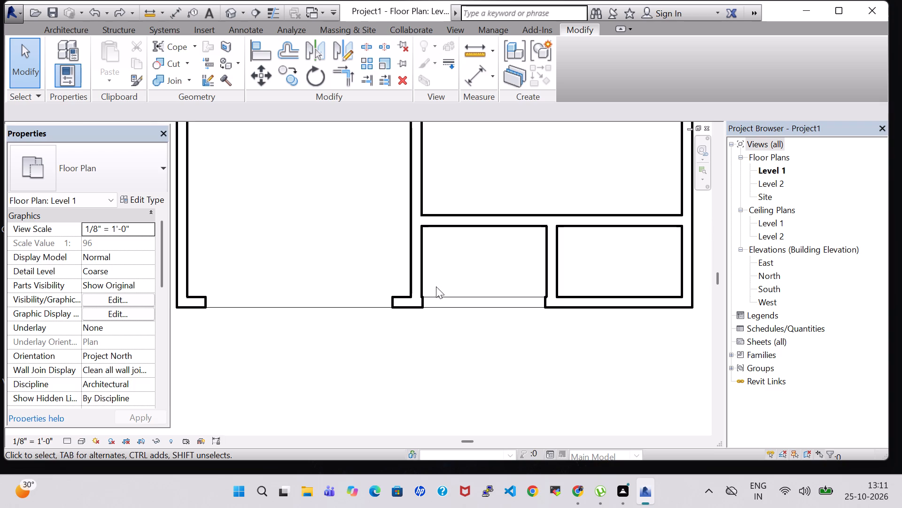
pyautogui.click(577, 377)
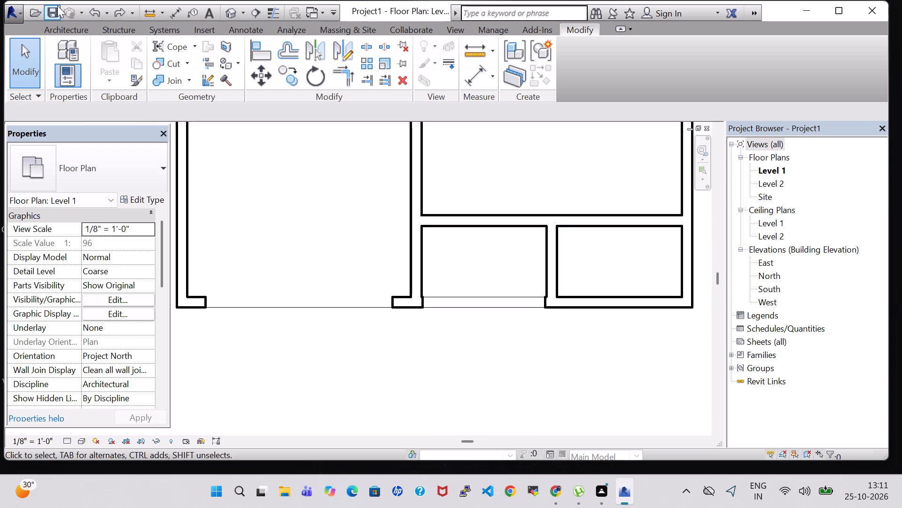
pyautogui.click(229, 9)
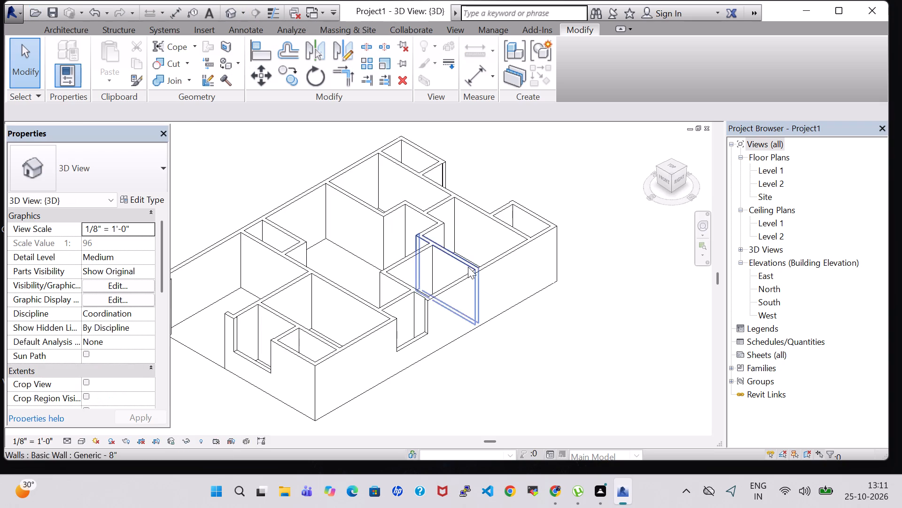
pyautogui.scroll(-1, 485, 306)
pyautogui.click(82, 440)
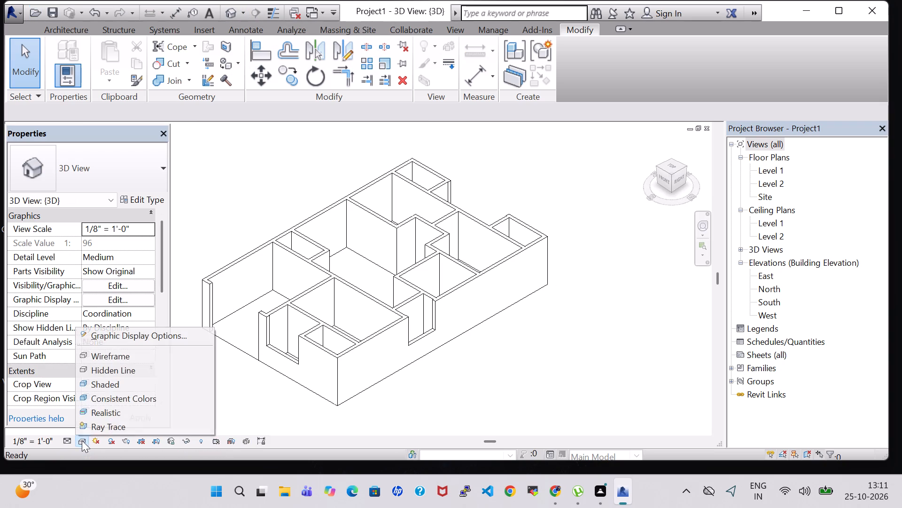
pyautogui.click(100, 418)
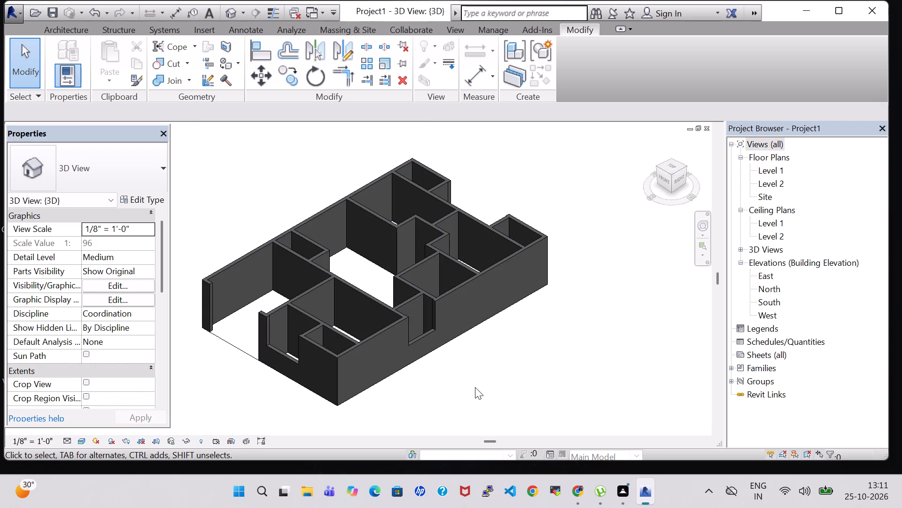
pyautogui.keyDown('shift'); pyautogui.moveTo(475, 386); pyautogui.dragTo(533, 337, button='middle'); pyautogui.keyUp('shift')
pyautogui.keyDown('shift'); pyautogui.moveTo(523, 347); pyautogui.dragTo(549, 305, button='middle'); pyautogui.keyUp('shift')
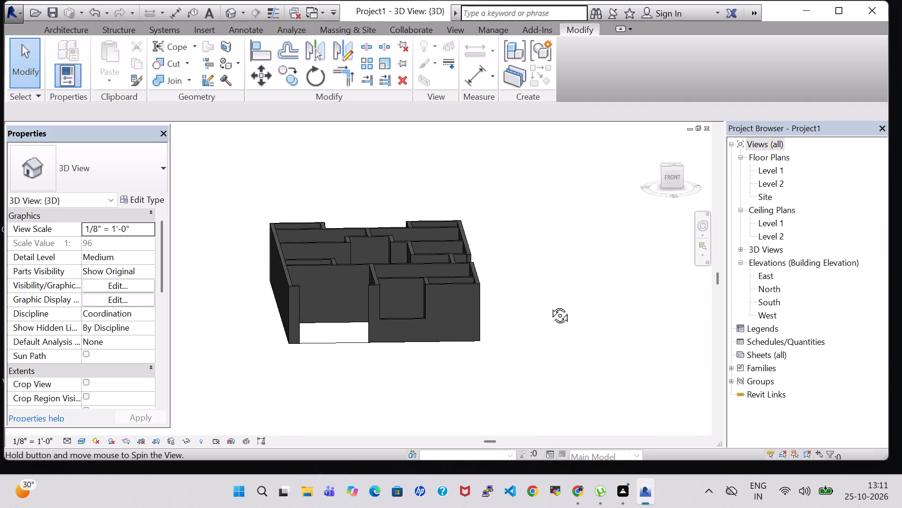
pyautogui.keyDown('shift'); pyautogui.moveTo(549, 305); pyautogui.dragTo(544, 304, button='middle'); pyautogui.keyUp('shift')
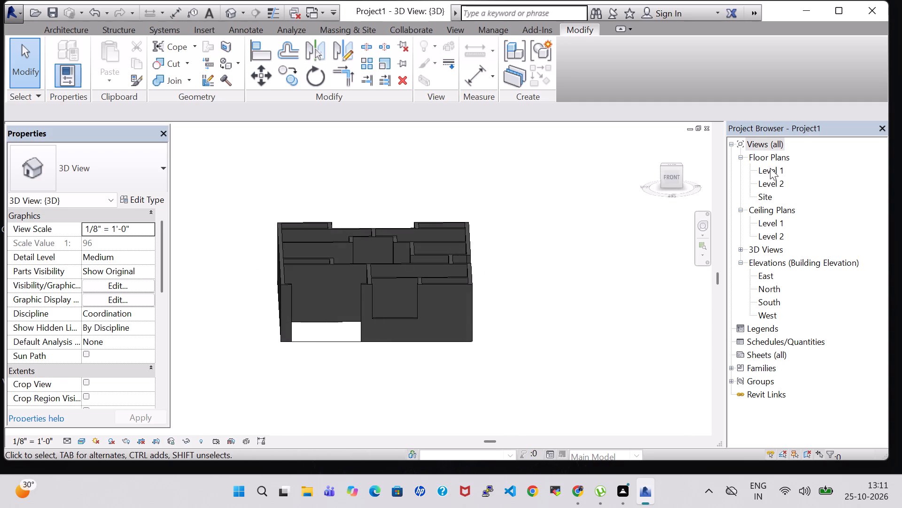
# Return to the Level 1 floor plan and review the complete wall layout.
pyautogui.doubleClick(770, 171)
pyautogui.scroll(-3, 431, 310)
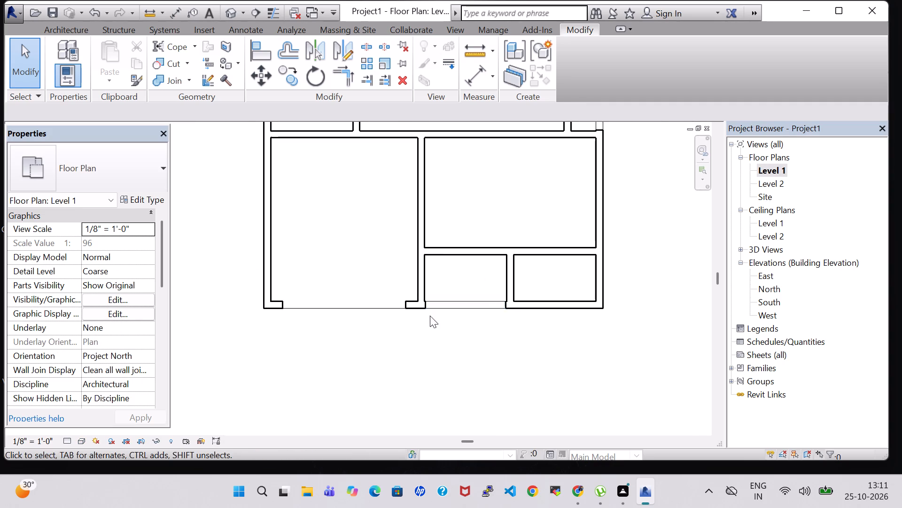
pyautogui.scroll(-2, 315, 331)
pyautogui.moveTo(593, 220); pyautogui.dragTo(541, 245, button='middle')
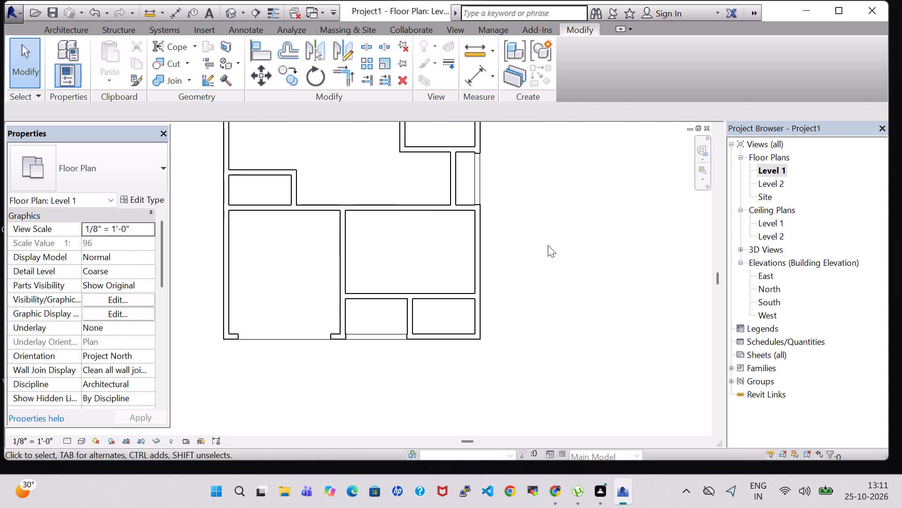
pyautogui.scroll(-1, 548, 245)
pyautogui.moveTo(547, 227); pyautogui.dragTo(597, 281, button='middle')
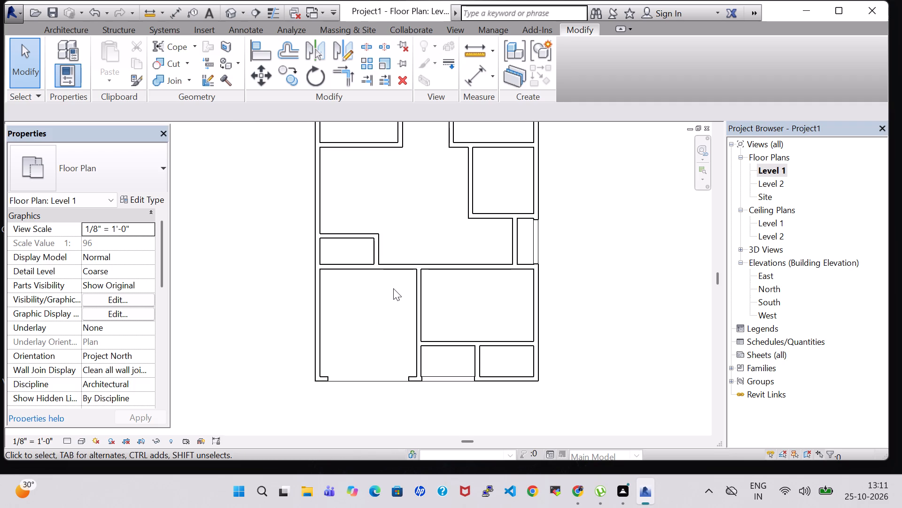
pyautogui.scroll(-1, 394, 288)
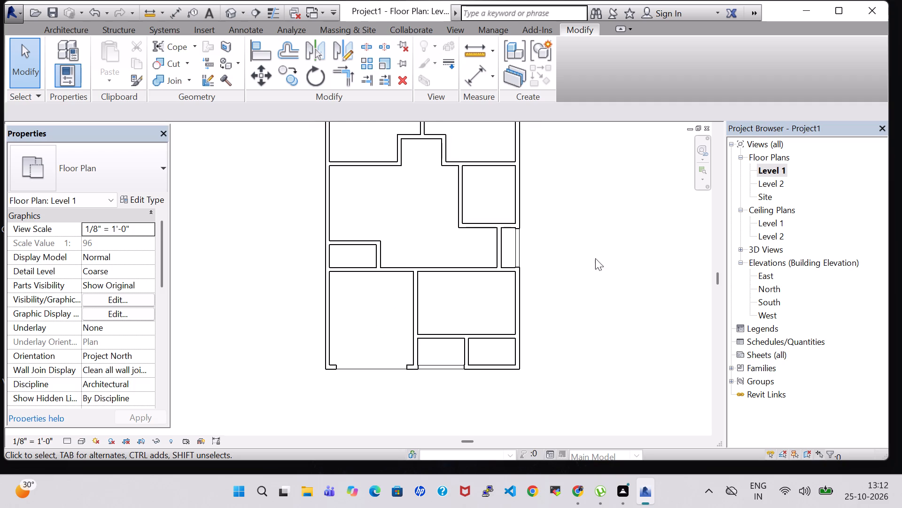
pyautogui.scroll(-1, 600, 254)
pyautogui.moveTo(596, 246); pyautogui.dragTo(582, 282, button='middle')
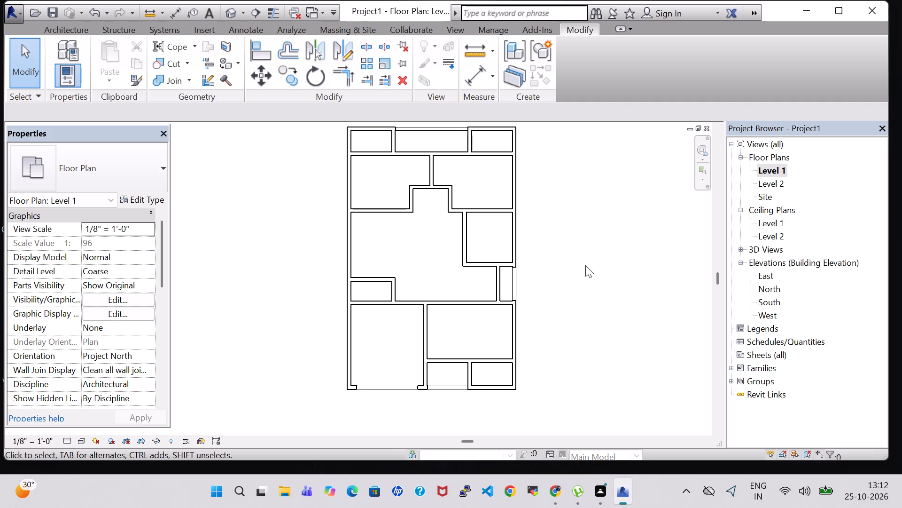
pyautogui.moveTo(567, 230); pyautogui.dragTo(555, 249, button='middle')
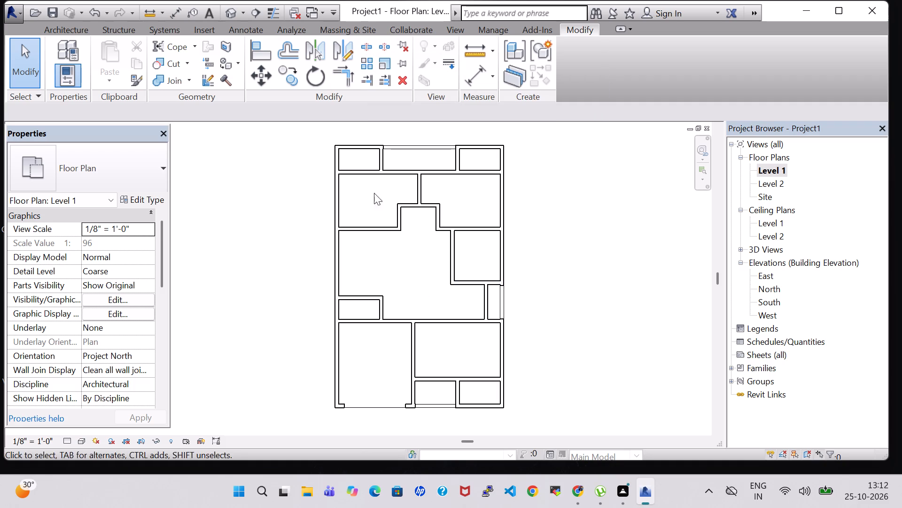
# Start a railing and sketch its path, about 14' long, along the outer edge of the north wall's low segment.
pyautogui.click(69, 32)
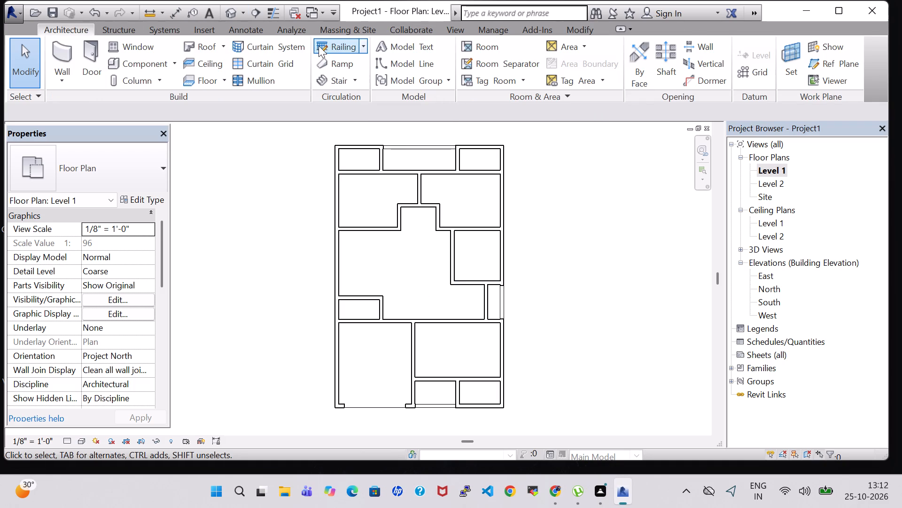
pyautogui.click(319, 46)
pyautogui.scroll(6, 410, 167)
pyautogui.moveTo(410, 167); pyautogui.dragTo(421, 238, button='middle')
pyautogui.scroll(3, 416, 232)
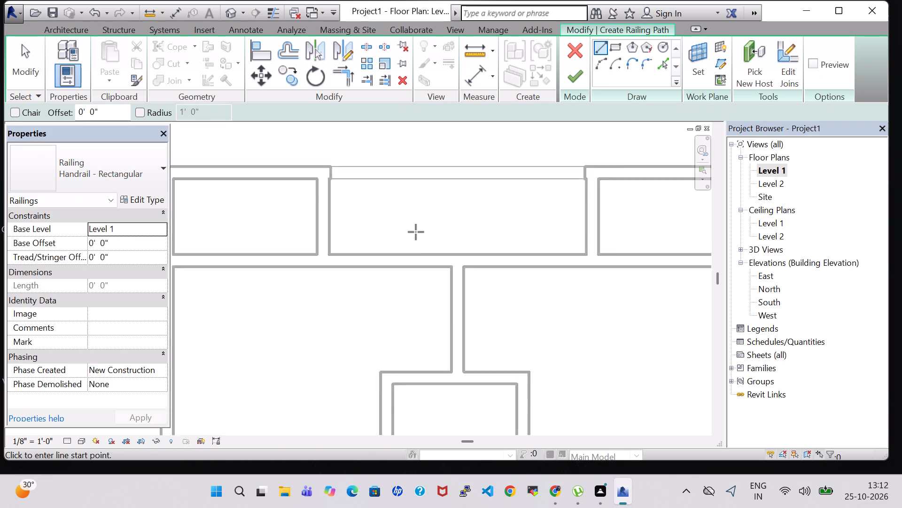
pyautogui.scroll(2, 416, 232)
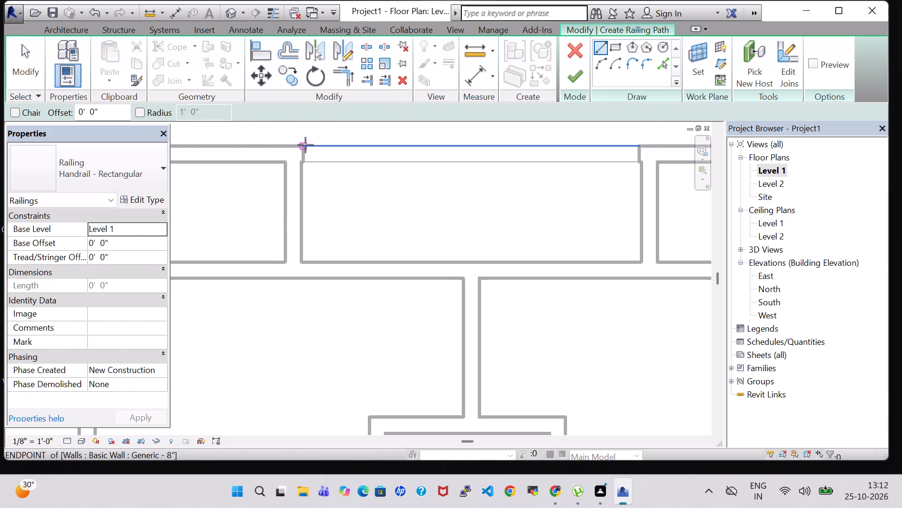
pyautogui.click(305, 145)
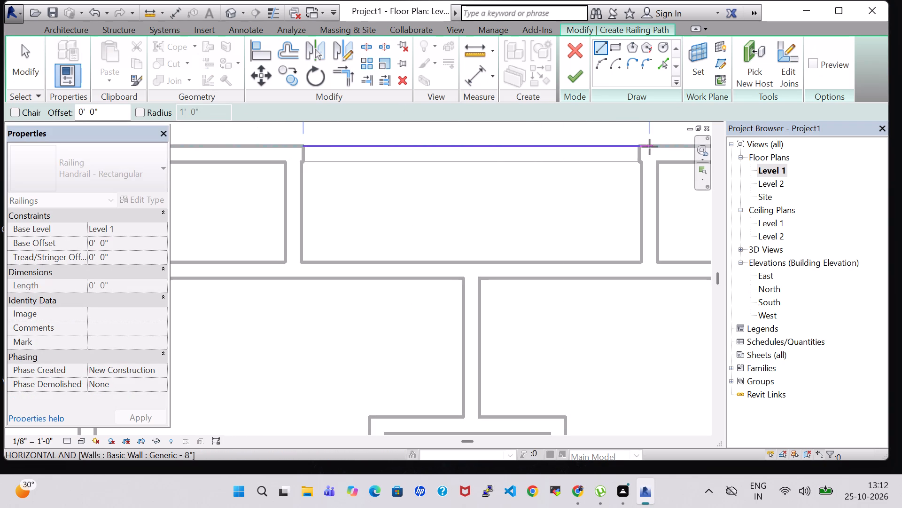
pyautogui.scroll(3, 650, 147)
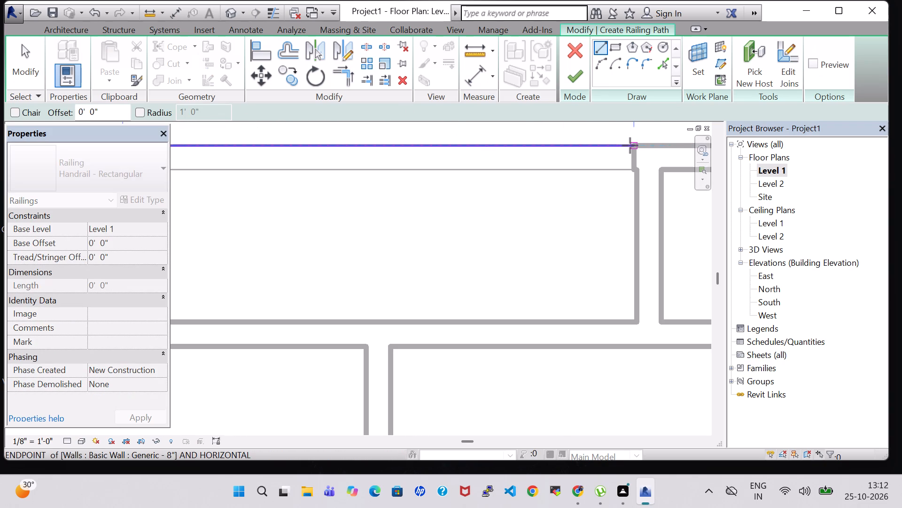
pyautogui.click(635, 146)
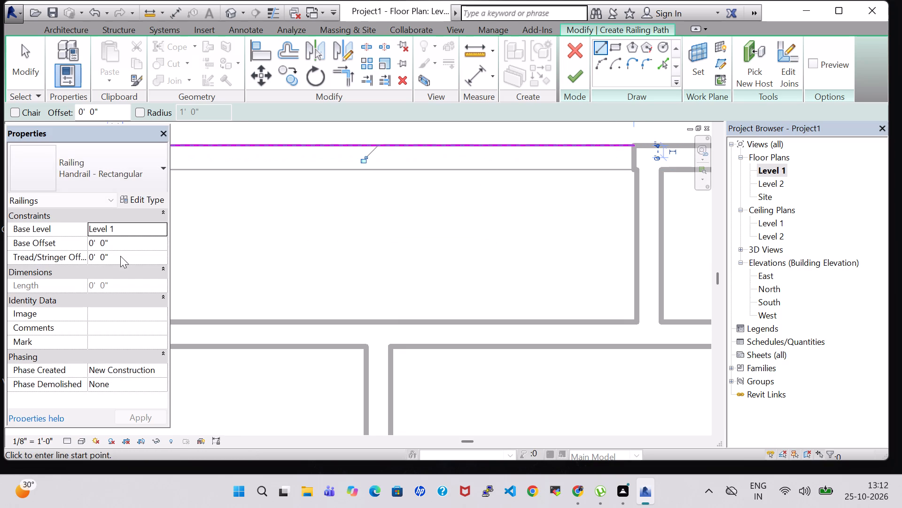
# Set the north railing's base offset to 4' and finish the railing.
pyautogui.click(97, 242)
pyautogui.press('Left')
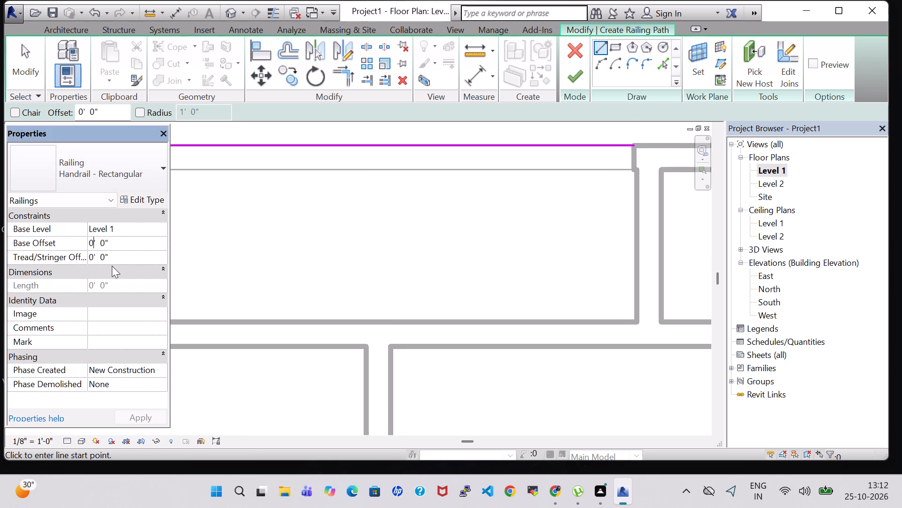
pyautogui.press('BackSpace')
pyautogui.press('4')
pyautogui.click(573, 82)
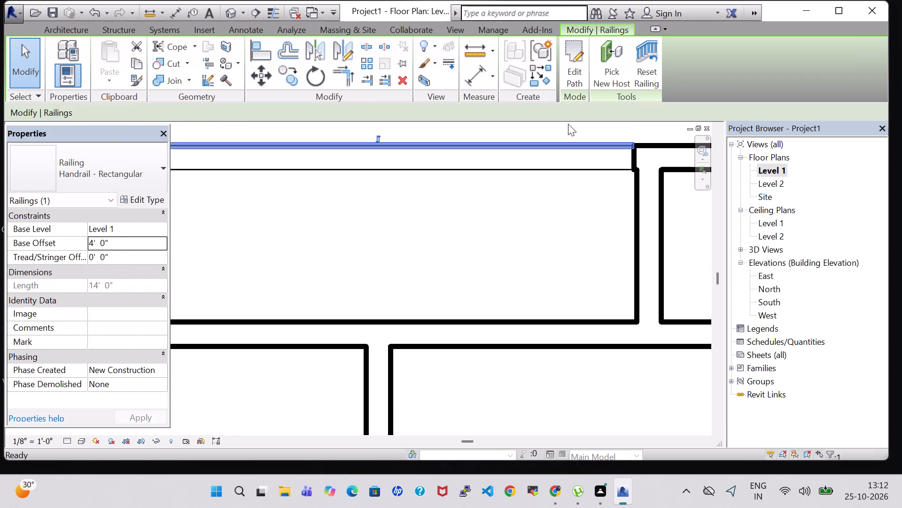
# Create a second railing about 6' 4" long along the outer edge of the east wall's low segment, keeping the 4' base offset.
pyautogui.scroll(-6, 460, 225)
pyautogui.moveTo(450, 225); pyautogui.dragTo(439, 215, button='middle')
pyautogui.scroll(-3, 439, 215)
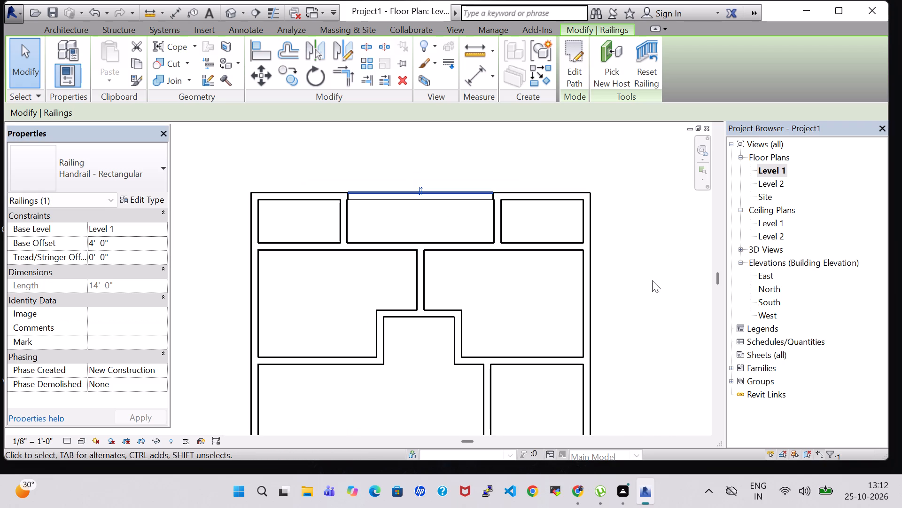
pyautogui.moveTo(652, 280); pyautogui.dragTo(647, 220, button='middle')
pyautogui.scroll(-2, 647, 220)
pyautogui.moveTo(647, 229); pyautogui.dragTo(614, 170, button='middle')
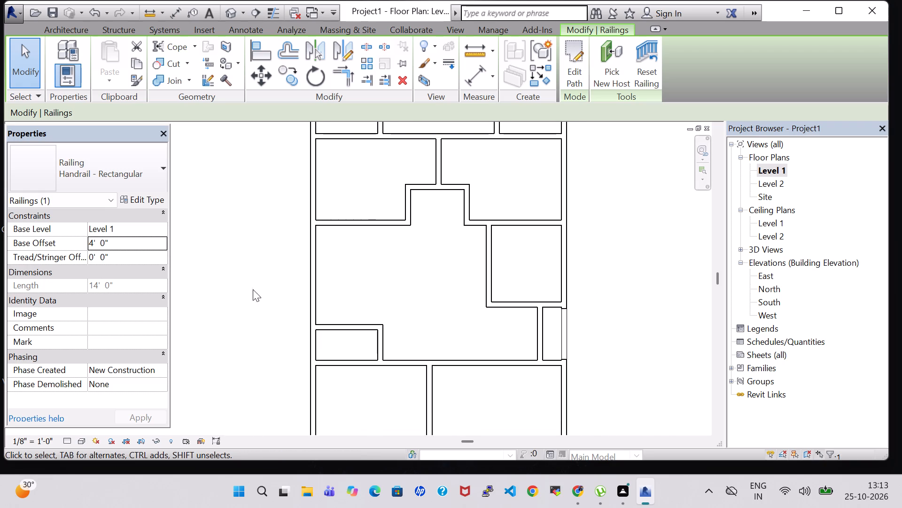
pyautogui.click(83, 34)
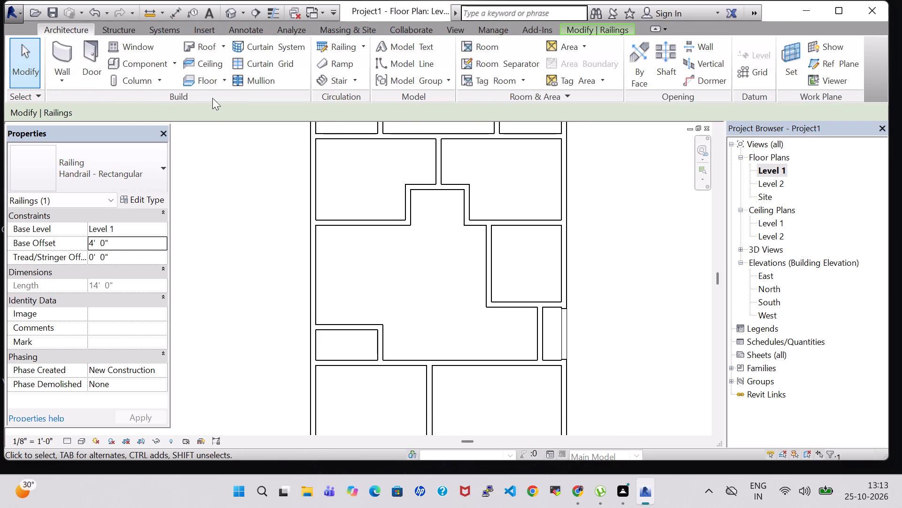
pyautogui.click(330, 46)
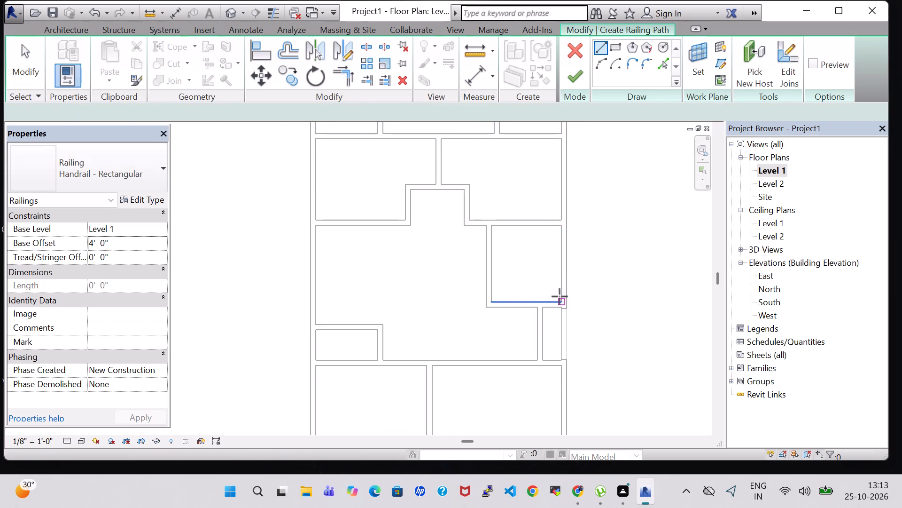
pyautogui.scroll(8, 562, 299)
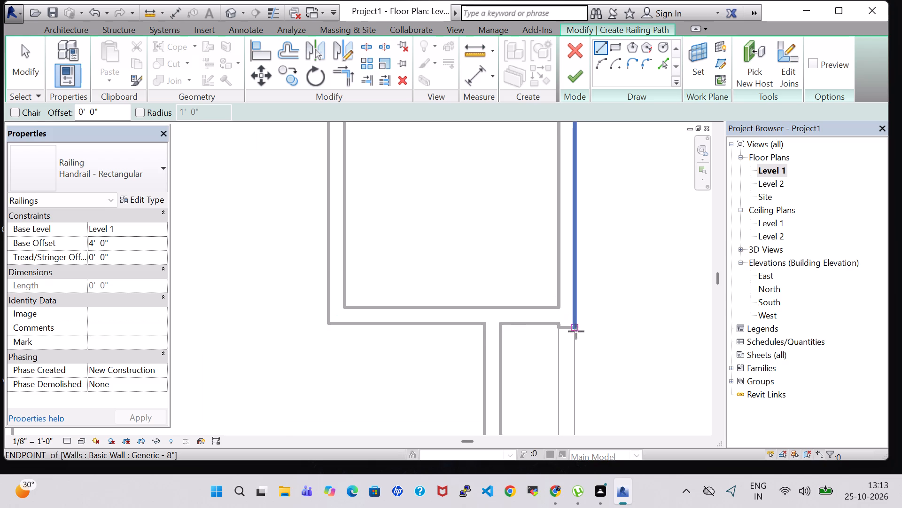
pyautogui.scroll(6, 581, 343)
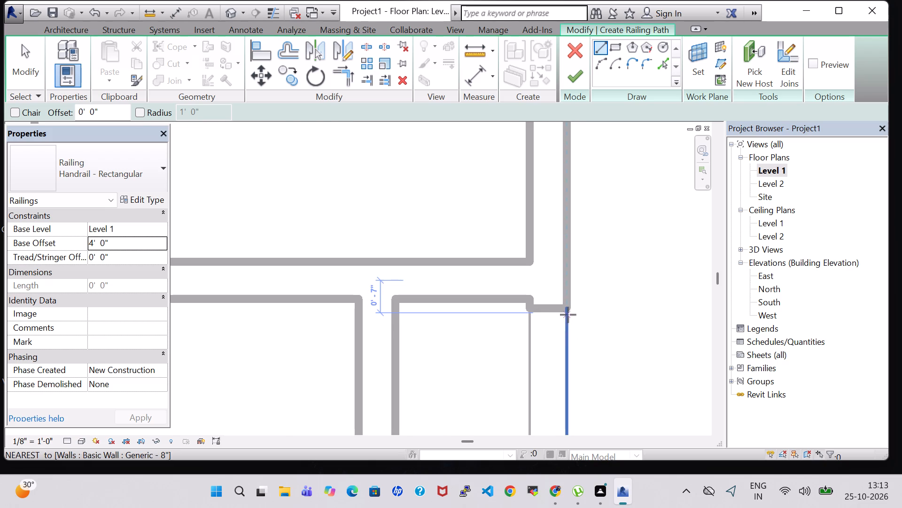
pyautogui.scroll(6, 568, 315)
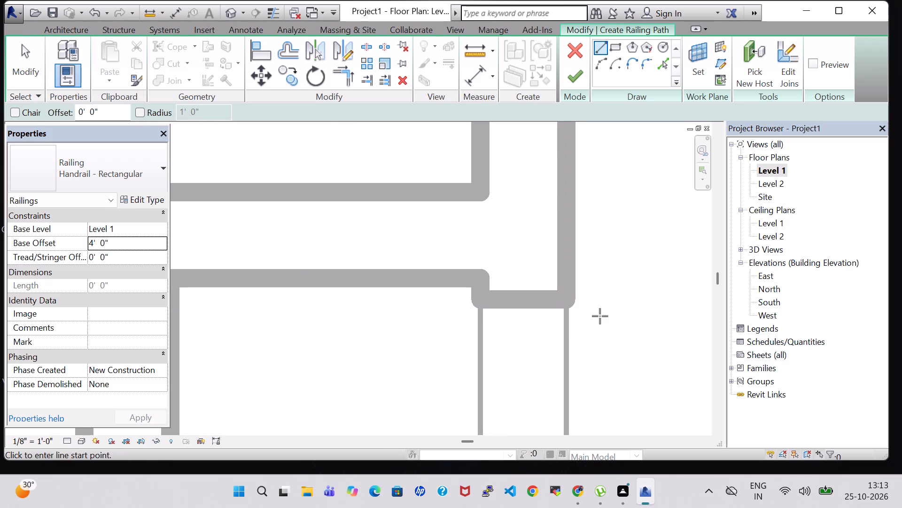
pyautogui.click(566, 310)
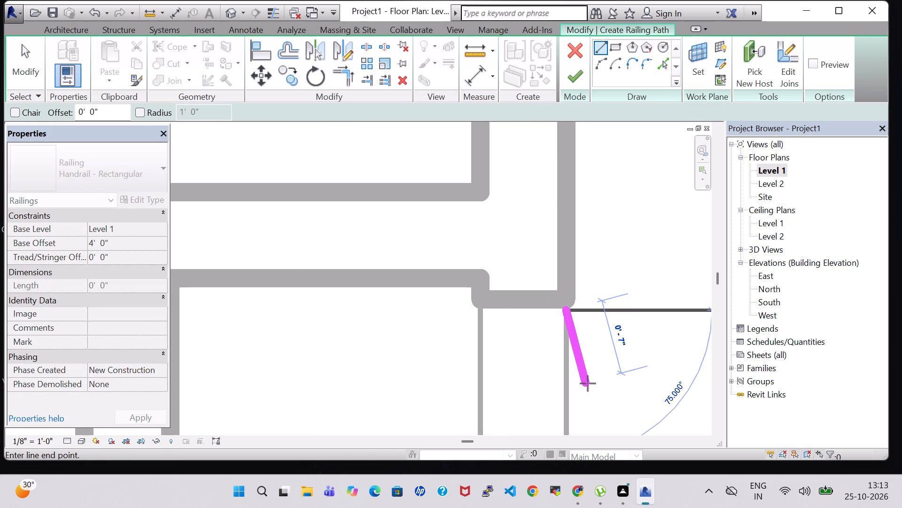
pyautogui.moveTo(584, 384); pyautogui.dragTo(556, 203, button='middle')
pyautogui.scroll(-3, 556, 205)
pyautogui.moveTo(561, 334); pyautogui.dragTo(508, 282, button='middle')
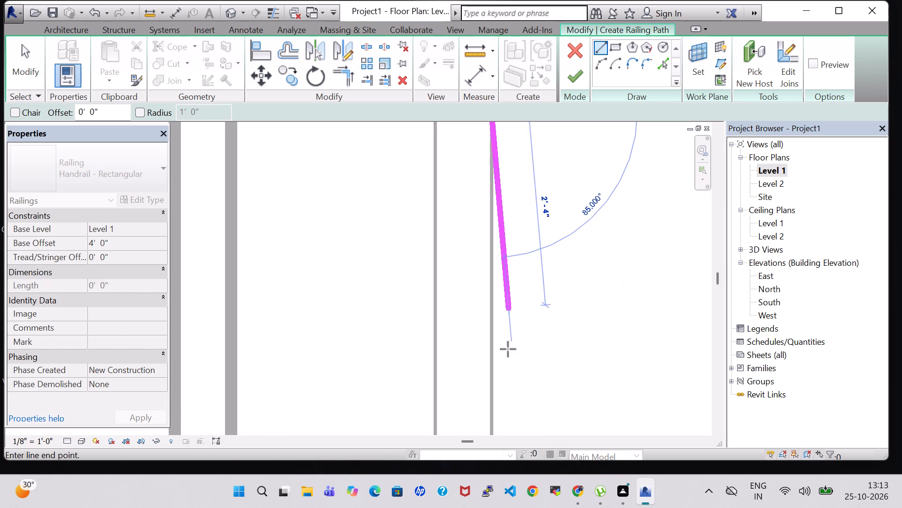
pyautogui.moveTo(493, 388); pyautogui.dragTo(479, 260, button='middle')
pyautogui.moveTo(486, 400); pyautogui.dragTo(477, 306, button='middle')
pyautogui.moveTo(477, 292); pyautogui.dragTo(481, 257, button='middle')
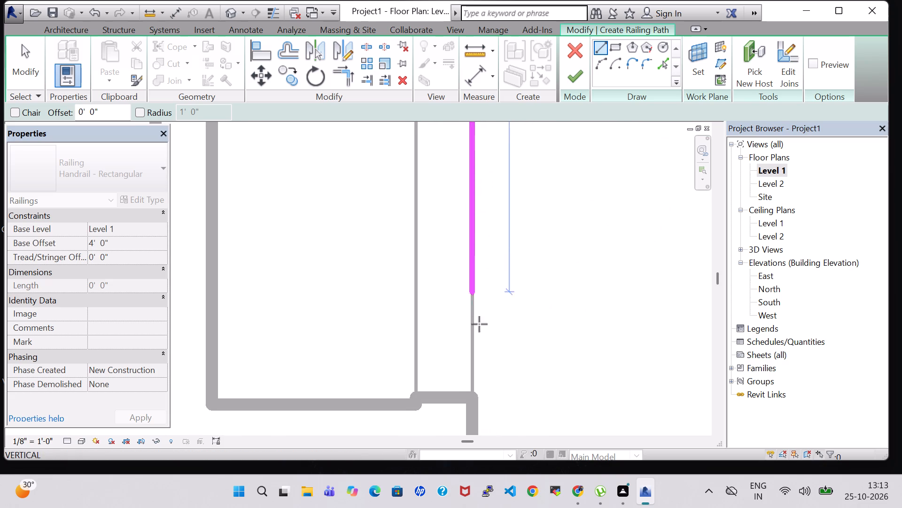
pyautogui.scroll(-1, 479, 366)
pyautogui.scroll(6, 475, 389)
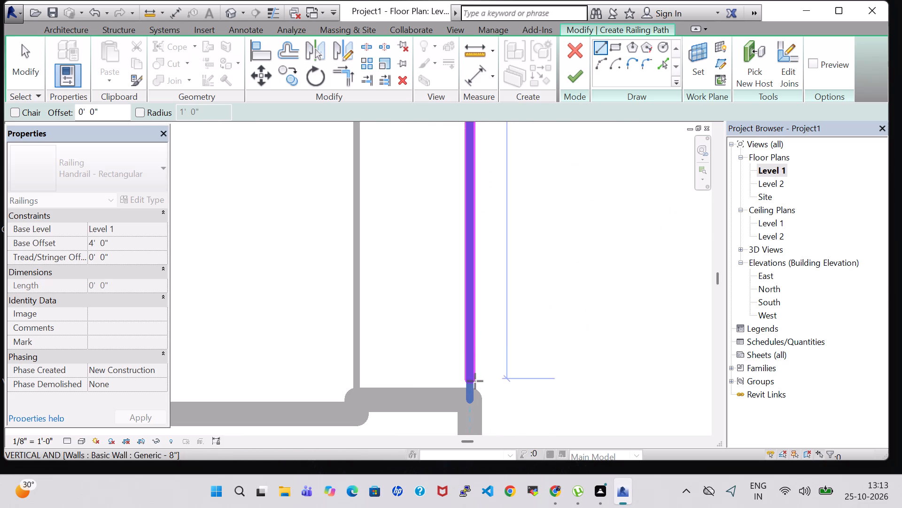
pyautogui.click(473, 389)
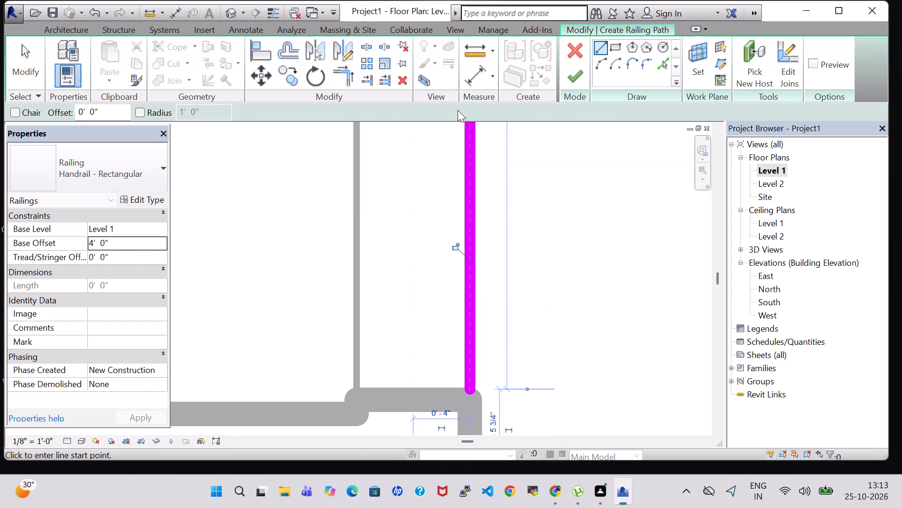
pyautogui.click(577, 79)
# In the default 3D view, change the east wall railing's type to Glass Panel - Bottom Fill.
pyautogui.scroll(-4, 583, 249)
pyautogui.scroll(-4, 511, 234)
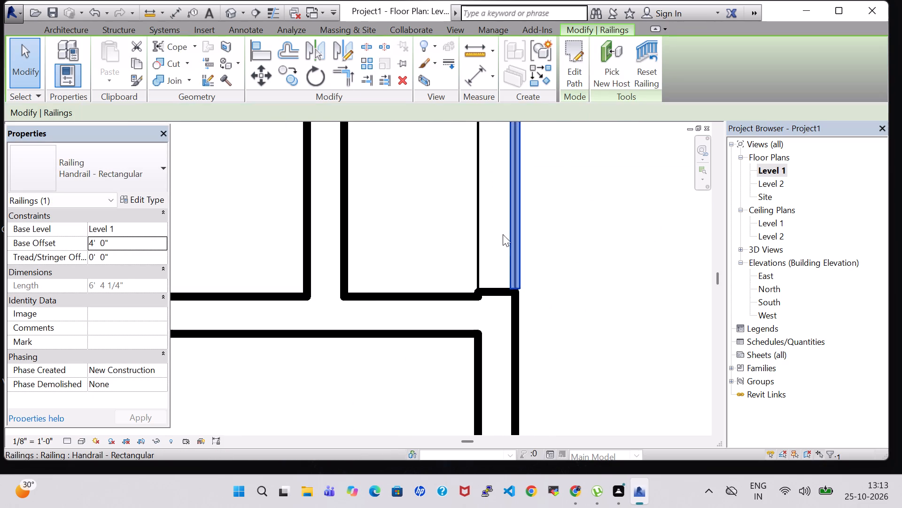
pyautogui.scroll(-5, 503, 234)
pyautogui.moveTo(538, 203); pyautogui.dragTo(585, 296, button='middle')
pyautogui.scroll(-7, 585, 296)
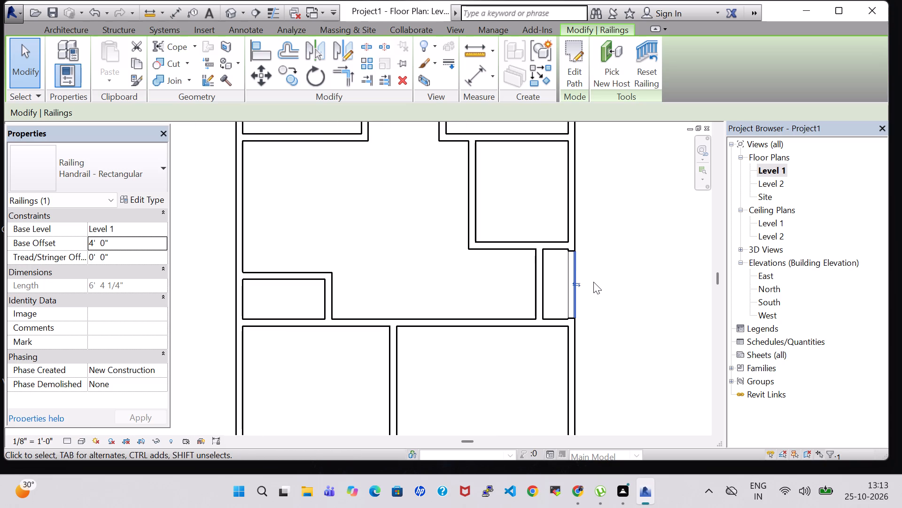
pyautogui.scroll(3, 593, 282)
pyautogui.scroll(-4, 593, 282)
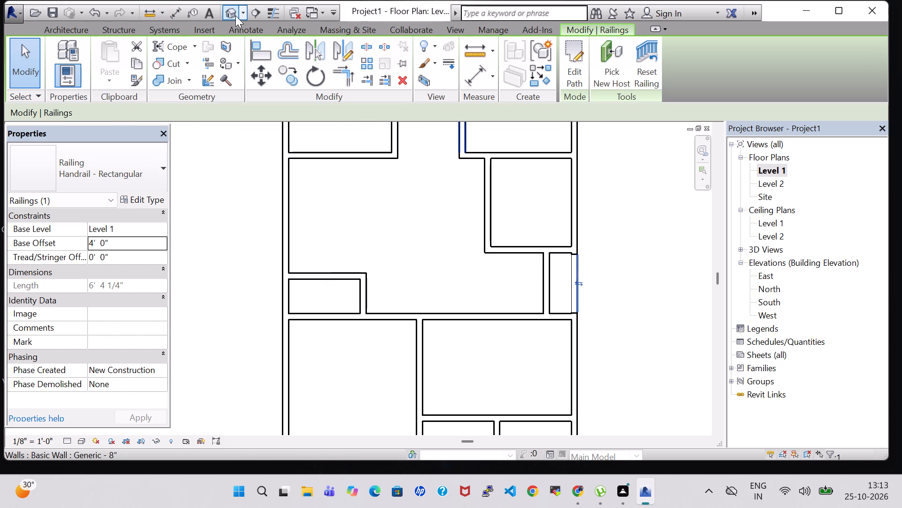
pyautogui.click(231, 15)
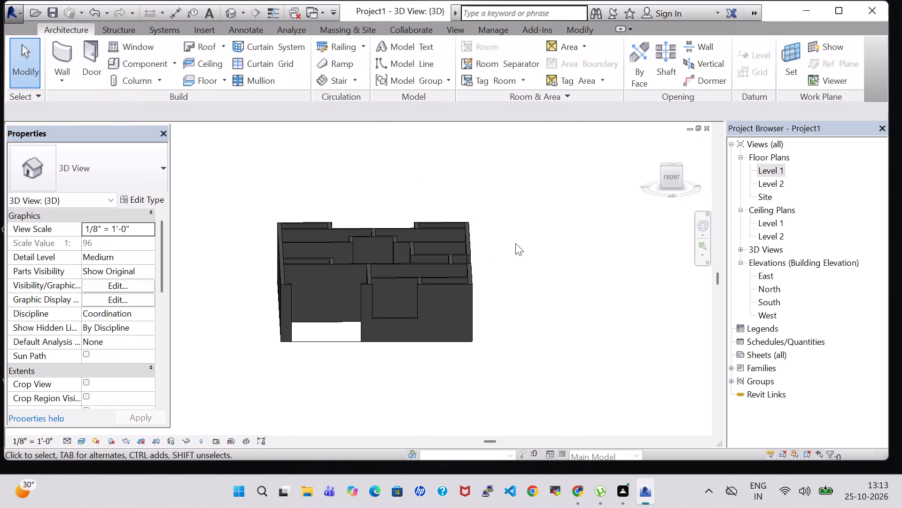
pyautogui.keyDown('shift'); pyautogui.moveTo(515, 243); pyautogui.dragTo(435, 261, button='middle'); pyautogui.keyUp('shift')
pyautogui.keyDown('shift'); pyautogui.moveTo(388, 262); pyautogui.dragTo(367, 262, button='middle'); pyautogui.keyUp('shift')
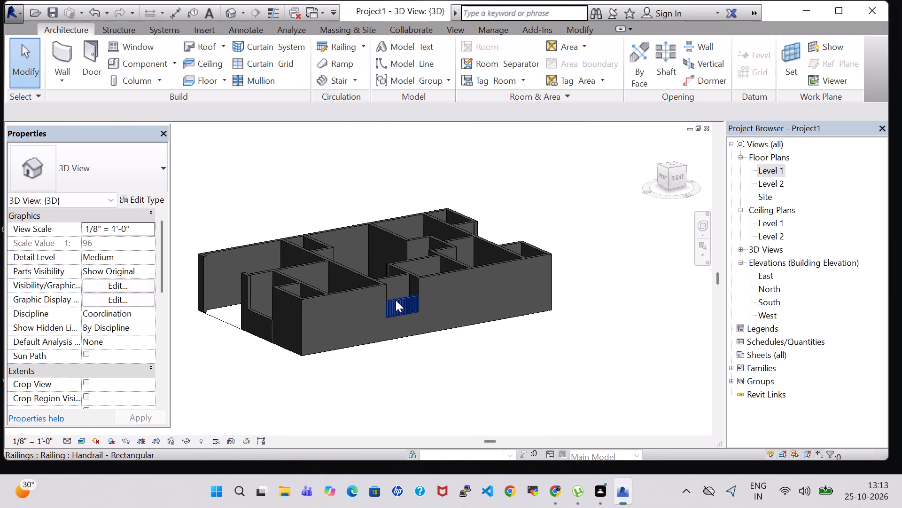
pyautogui.click(396, 300)
pyautogui.click(49, 131)
pyautogui.click(70, 159)
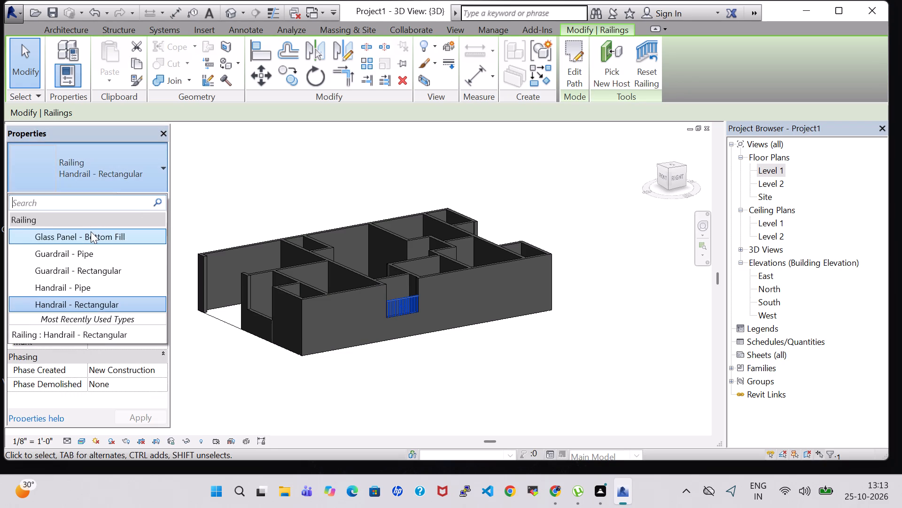
pyautogui.click(91, 232)
pyautogui.click(521, 334)
# Change the north wall railing's type to Glass Panel - Bottom Fill.
pyautogui.keyDown('shift'); pyautogui.moveTo(578, 311); pyautogui.dragTo(565, 315, button='middle'); pyautogui.keyUp('shift')
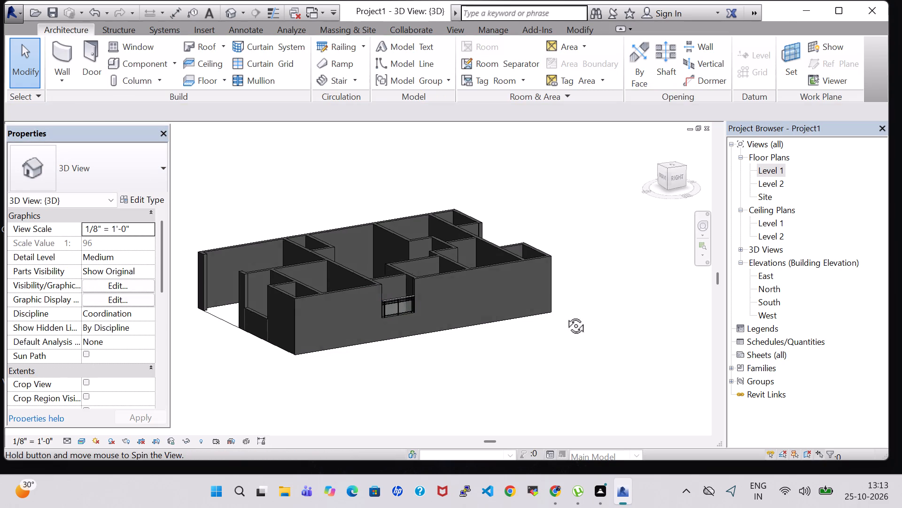
pyautogui.keyDown('shift'); pyautogui.moveTo(565, 315); pyautogui.dragTo(325, 351, button='middle'); pyautogui.keyUp('shift')
pyautogui.click(334, 347)
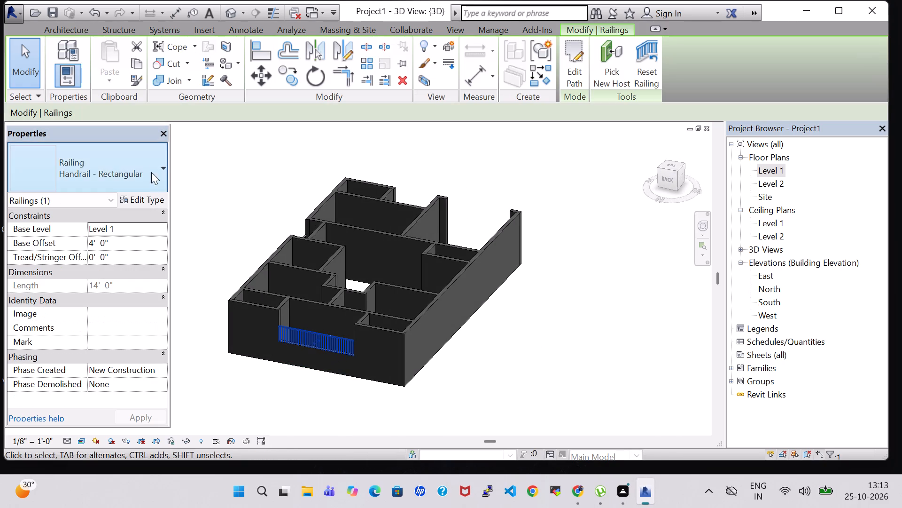
pyautogui.click(142, 167)
pyautogui.click(121, 233)
pyautogui.click(552, 329)
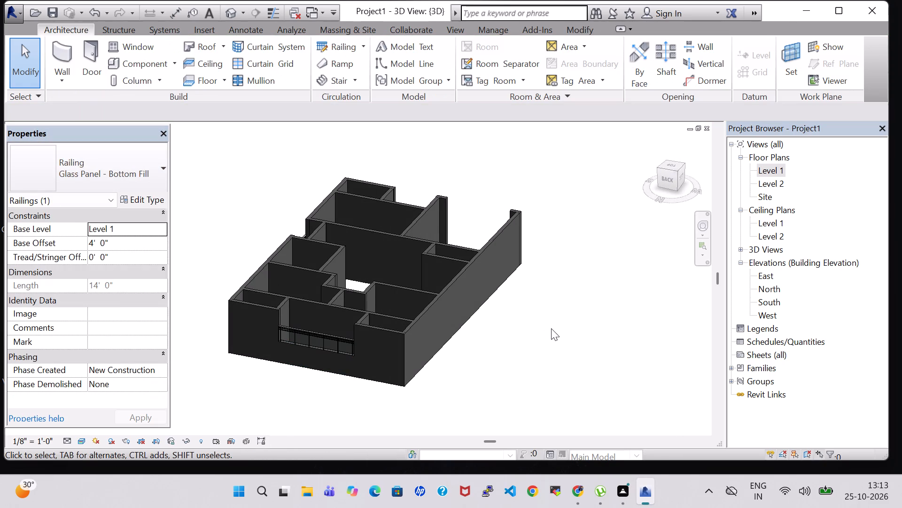
# Inspect the railings from the east side in 3D and return to the Level 1 floor plan to review the layout.
pyautogui.keyDown('shift'); pyautogui.moveTo(237, 227); pyautogui.dragTo(475, 237, button='middle'); pyautogui.keyUp('shift')
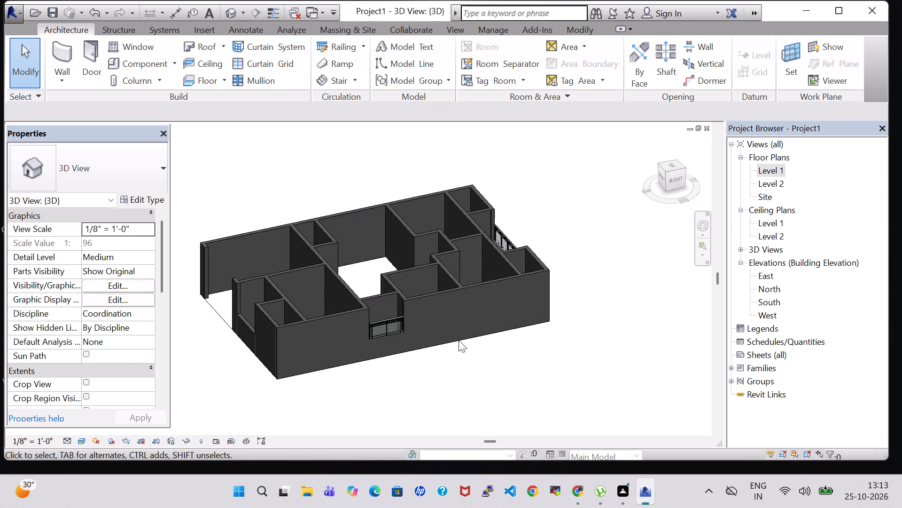
pyautogui.moveTo(445, 368); pyautogui.dragTo(562, 307, button='middle')
pyautogui.doubleClick(776, 169)
pyautogui.scroll(-3, 541, 197)
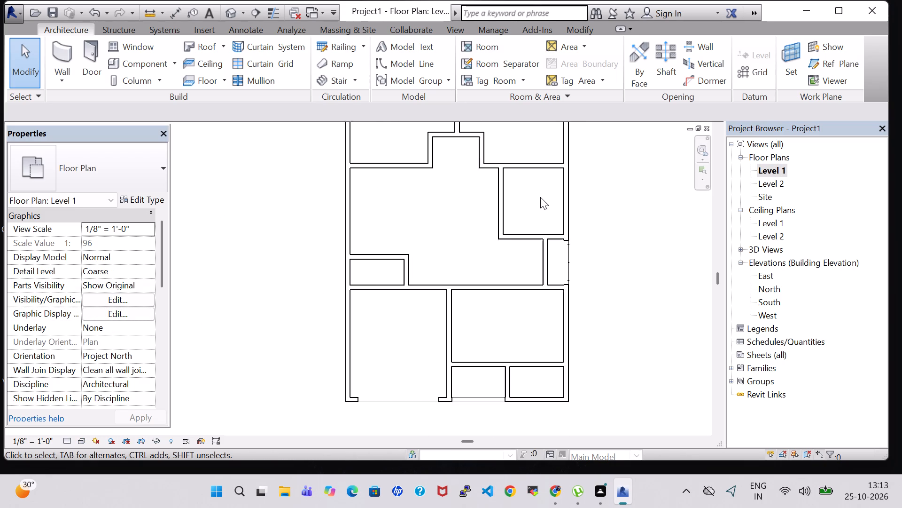
pyautogui.scroll(-3, 540, 197)
pyautogui.moveTo(585, 188); pyautogui.dragTo(531, 254, button='middle')
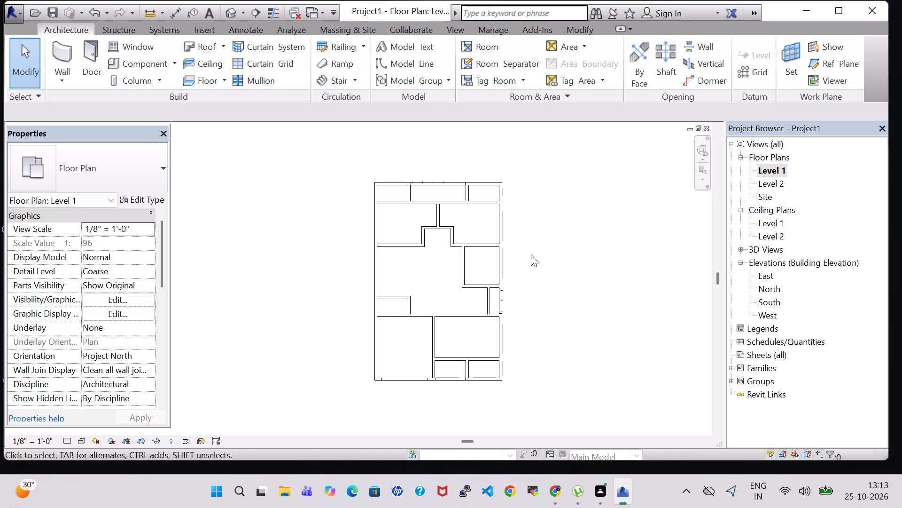
pyautogui.scroll(1, 531, 254)
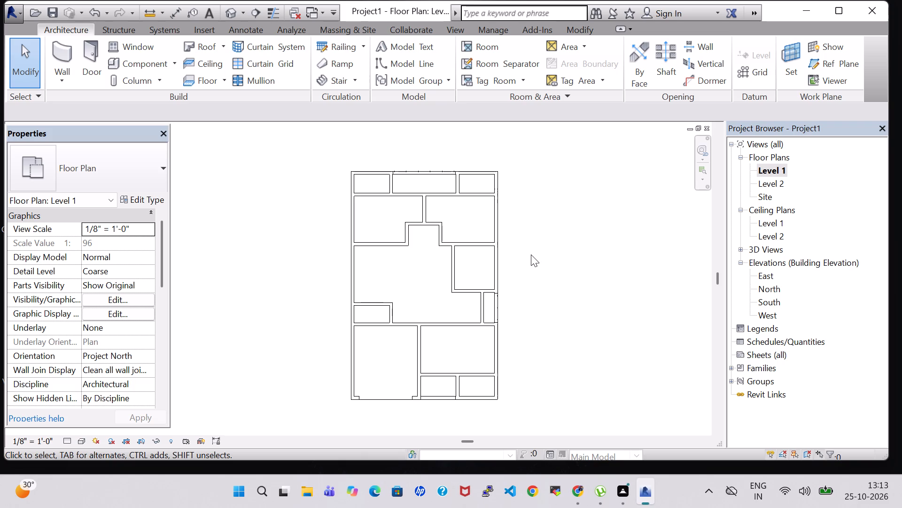
pyautogui.scroll(1, 537, 206)
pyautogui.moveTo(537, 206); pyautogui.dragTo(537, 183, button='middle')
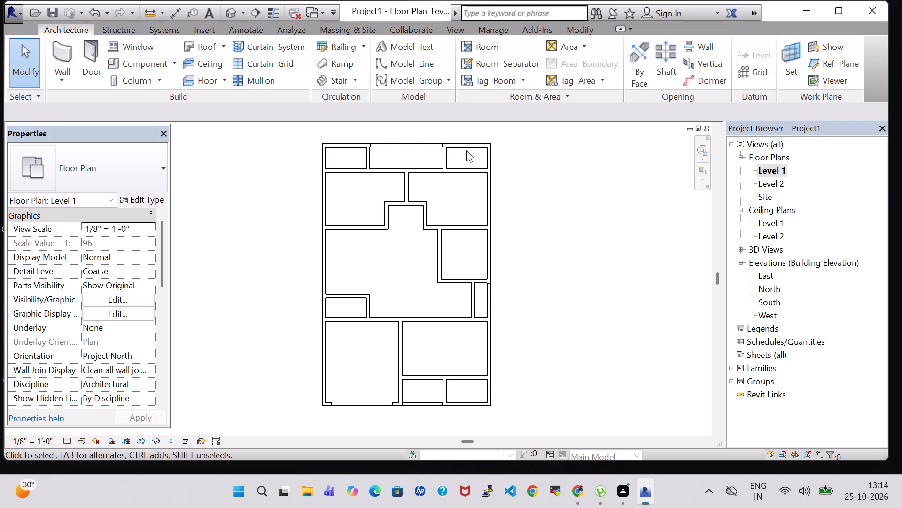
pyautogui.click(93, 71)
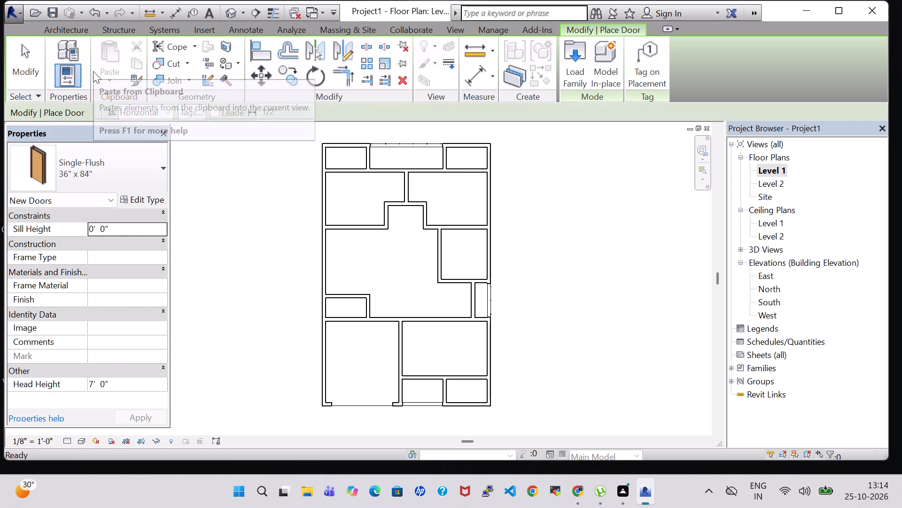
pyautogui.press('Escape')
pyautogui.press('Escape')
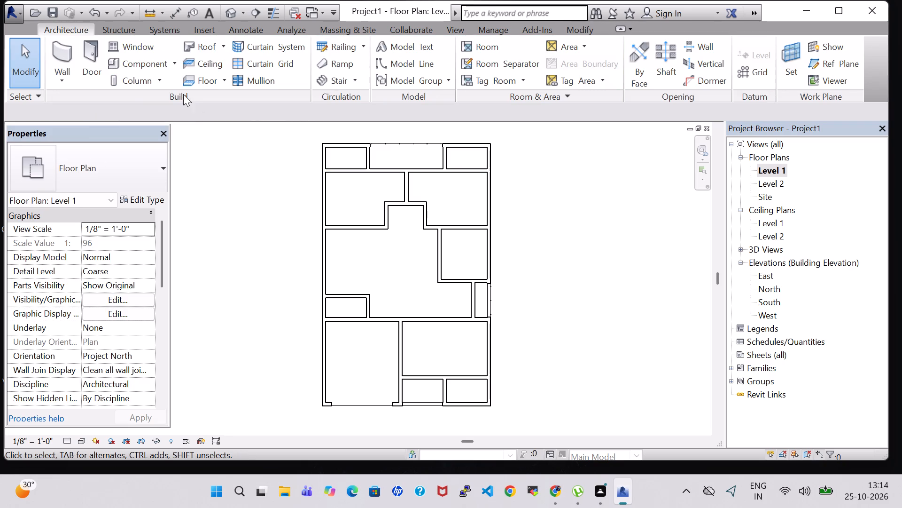
# Start a Generic - 12" floor on Level 1 and draw its boundary along the outer north and east wall edges.
pyautogui.click(203, 79)
pyautogui.scroll(2, 354, 181)
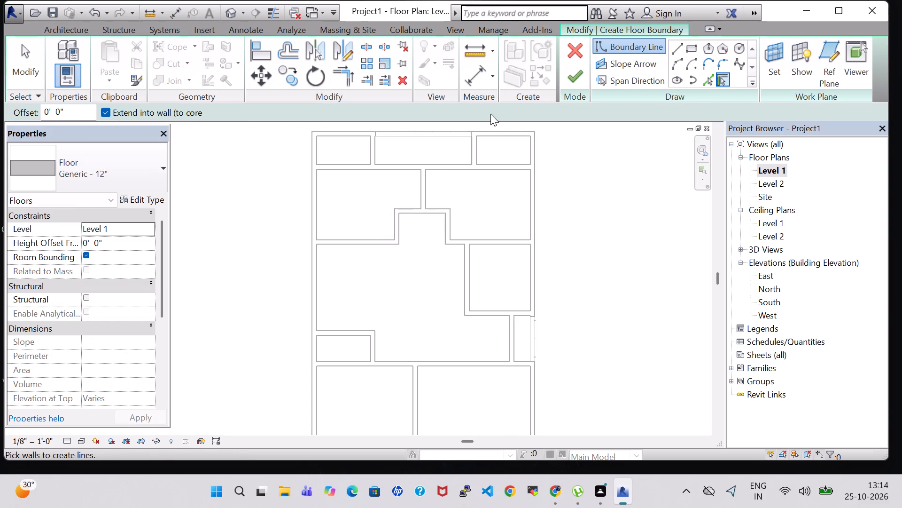
pyautogui.click(682, 43)
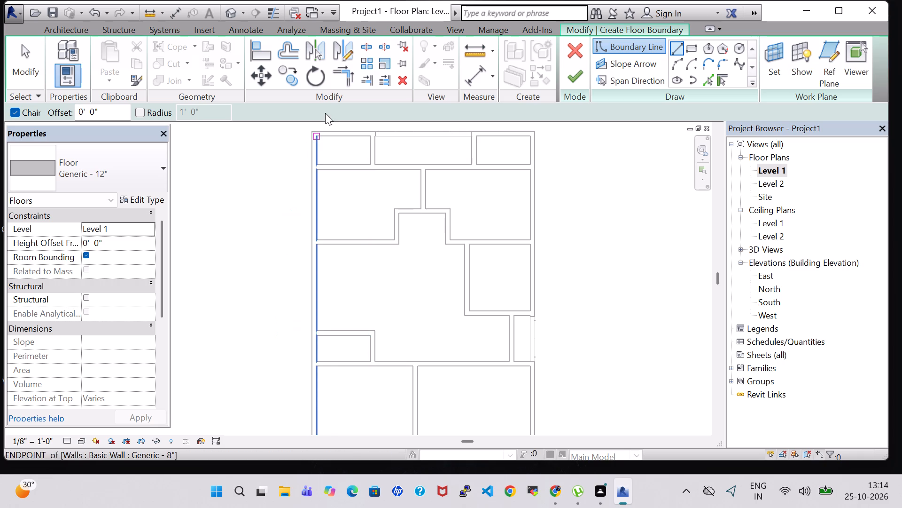
pyautogui.moveTo(322, 159); pyautogui.dragTo(318, 200, button='middle')
pyautogui.scroll(2, 318, 203)
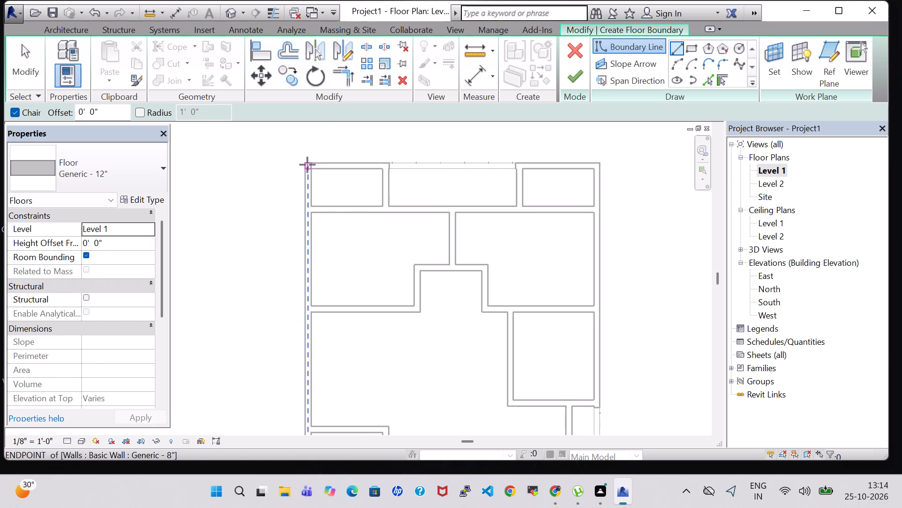
pyautogui.click(305, 163)
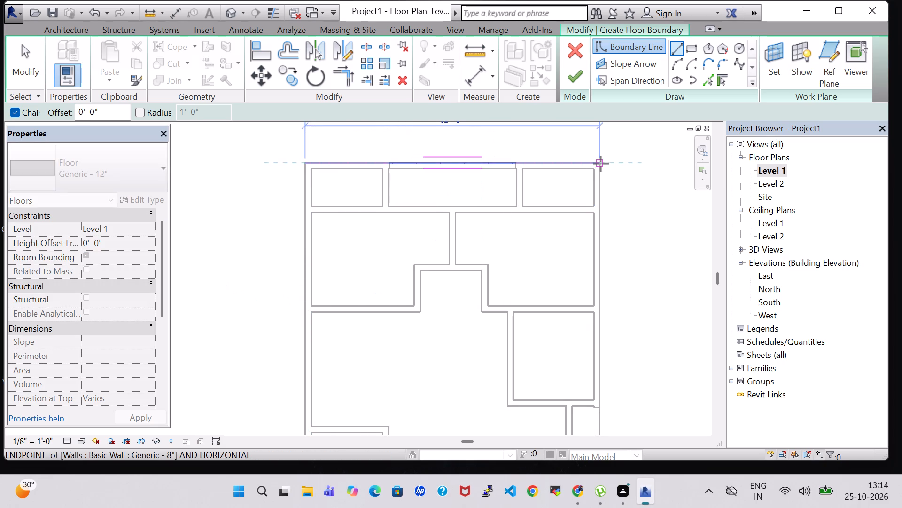
pyautogui.click(601, 164)
pyautogui.moveTo(601, 385); pyautogui.dragTo(584, 247, button='middle')
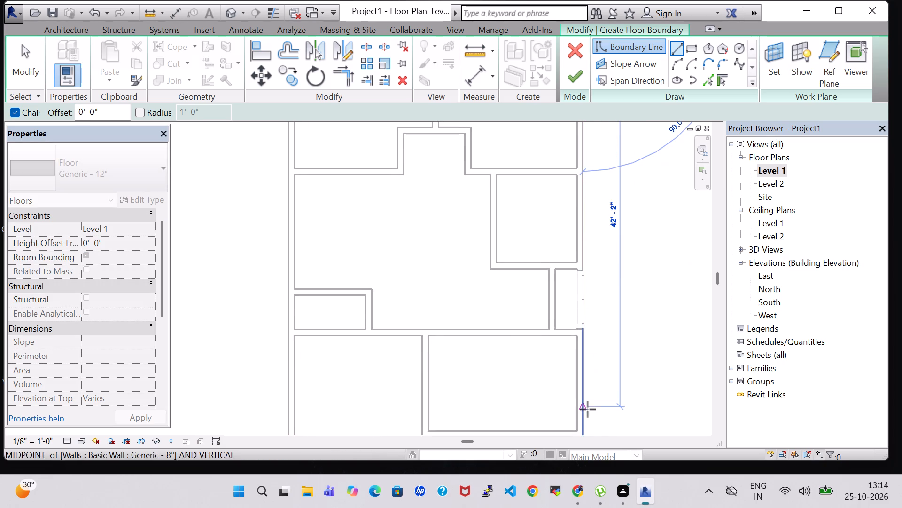
pyautogui.moveTo(588, 409); pyautogui.dragTo(580, 282, button='middle')
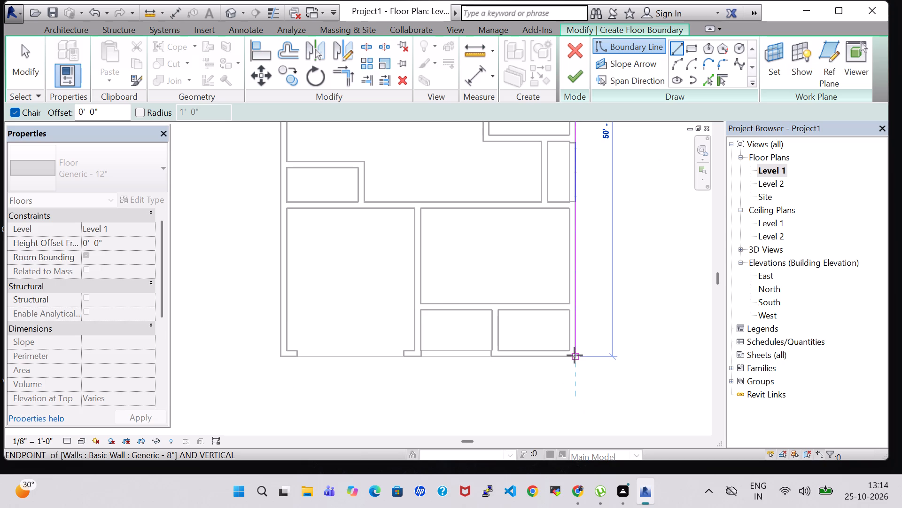
pyautogui.click(575, 355)
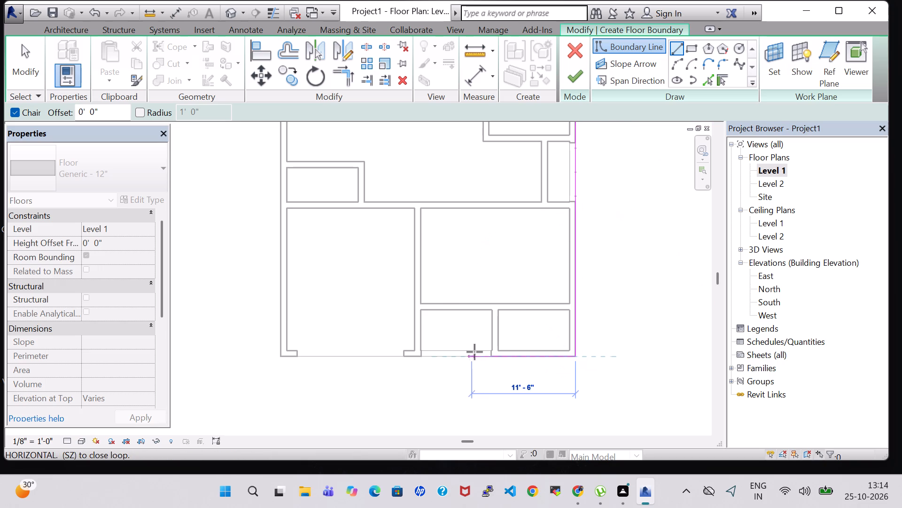
# Continue the floor boundary along the south edge and around the open south recess, cutting a notch about 8' wide and 5' deep.
pyautogui.click(493, 353)
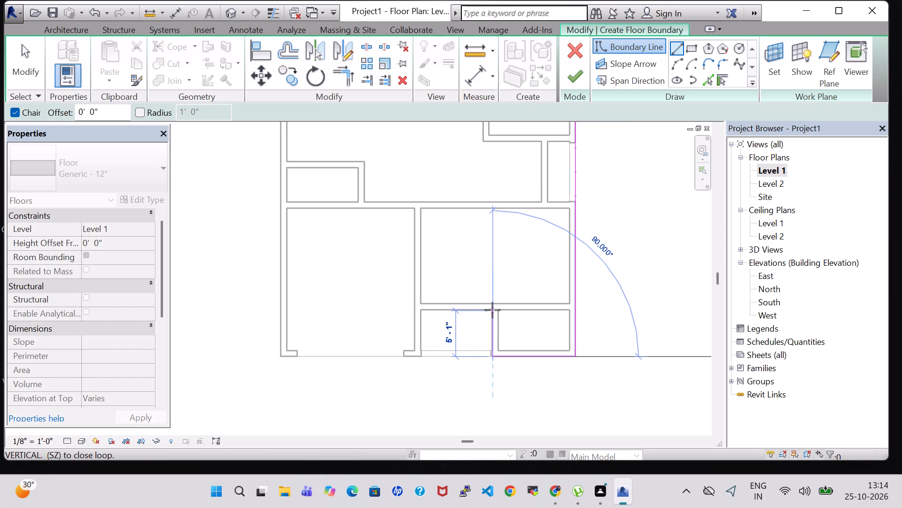
pyautogui.click(492, 310)
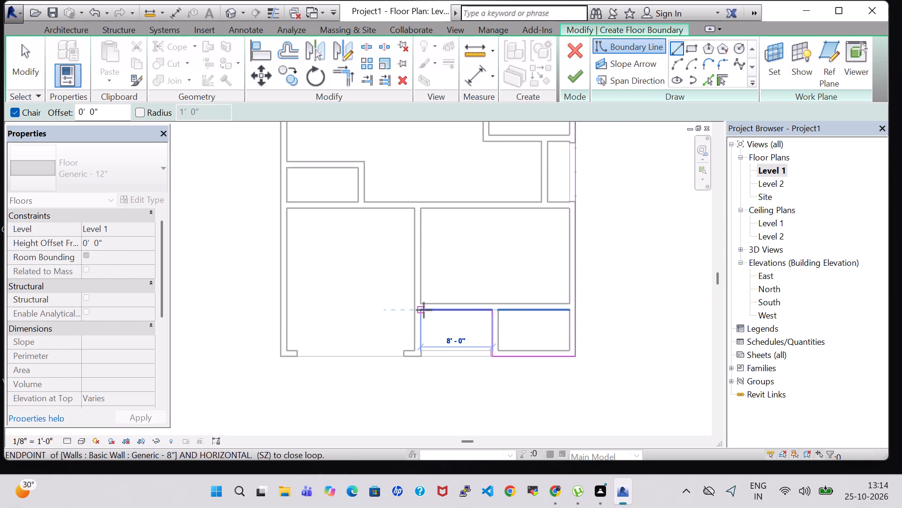
pyautogui.click(424, 310)
pyautogui.click(420, 355)
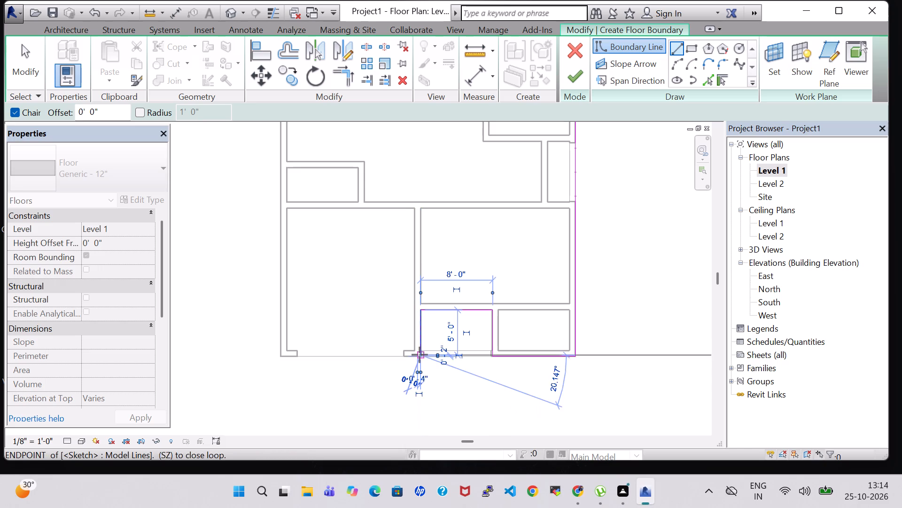
# Close the floor boundary along the remaining south edge and the outer west wall edge, and finish the floor.
pyautogui.click(281, 358)
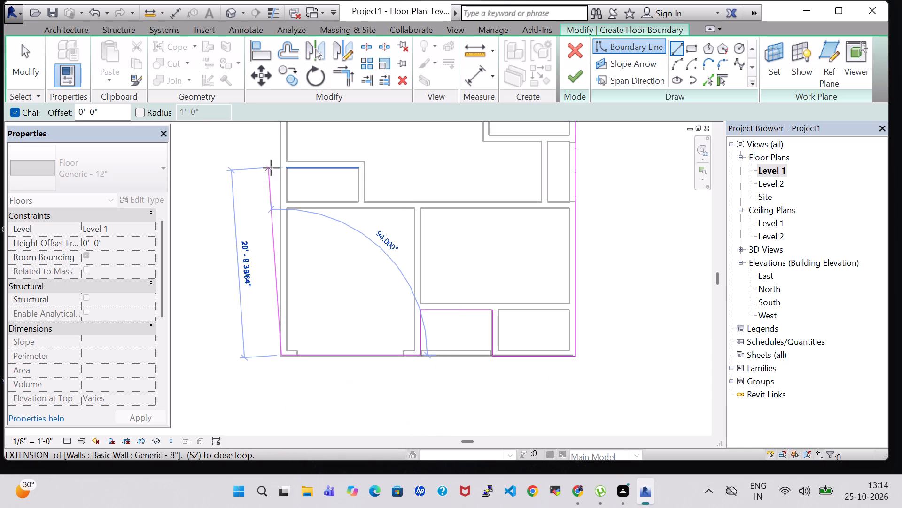
pyautogui.moveTo(280, 169); pyautogui.dragTo(287, 325, button='middle')
pyautogui.scroll(-3, 284, 290)
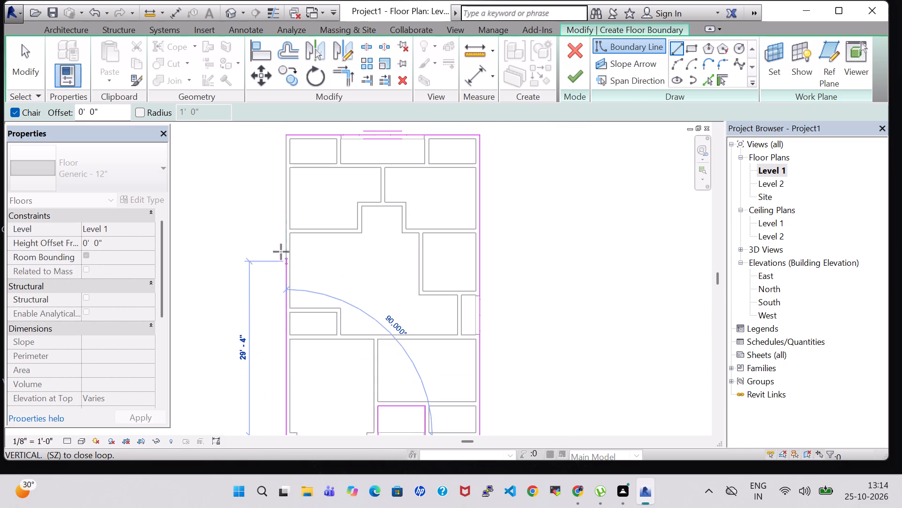
pyautogui.moveTo(285, 232); pyautogui.dragTo(284, 293, button='middle')
pyautogui.scroll(4, 289, 224)
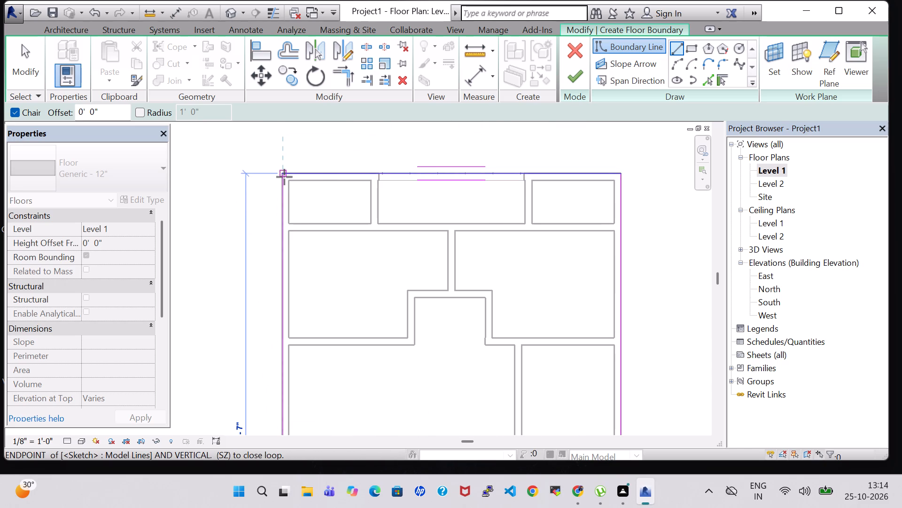
pyautogui.click(284, 177)
pyautogui.click(575, 72)
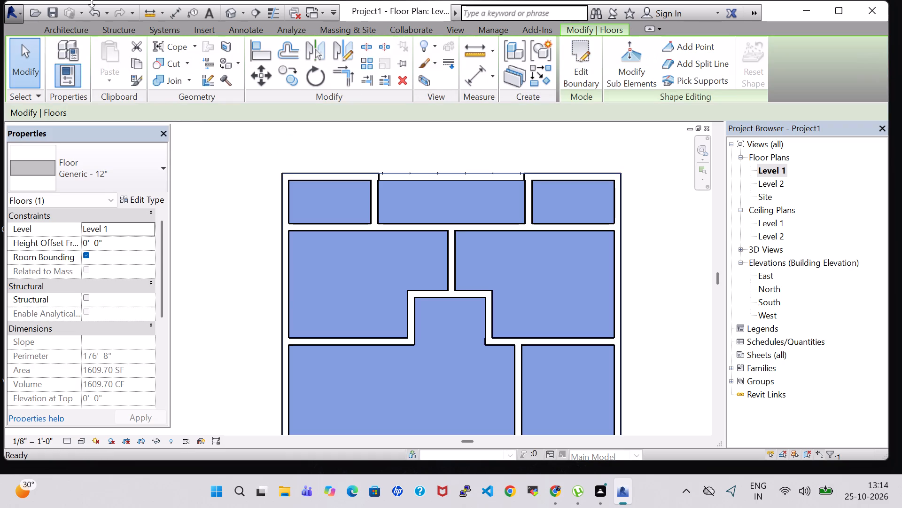
# Examine the new floor in the default 3D view from the front and return to the Level 1 floor plan.
pyautogui.click(225, 13)
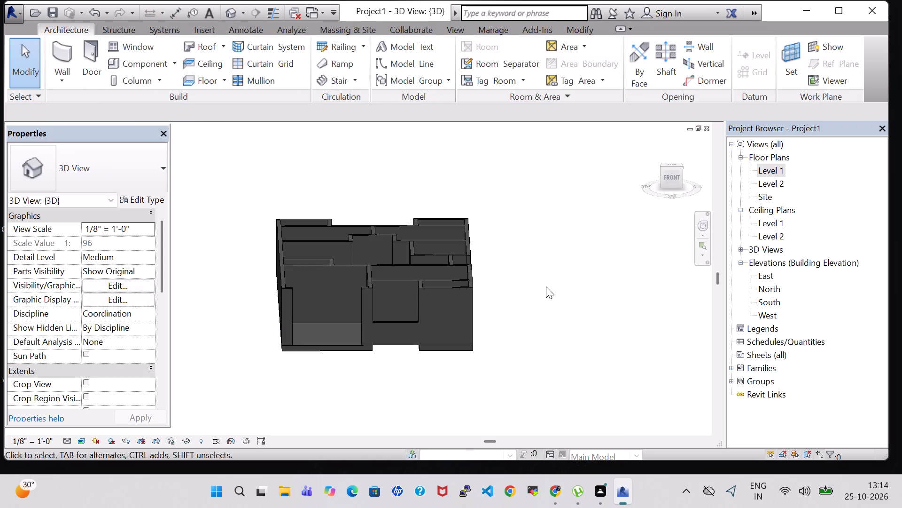
pyautogui.keyDown('shift'); pyautogui.moveTo(537, 287); pyautogui.dragTo(544, 243, button='middle'); pyautogui.keyUp('shift')
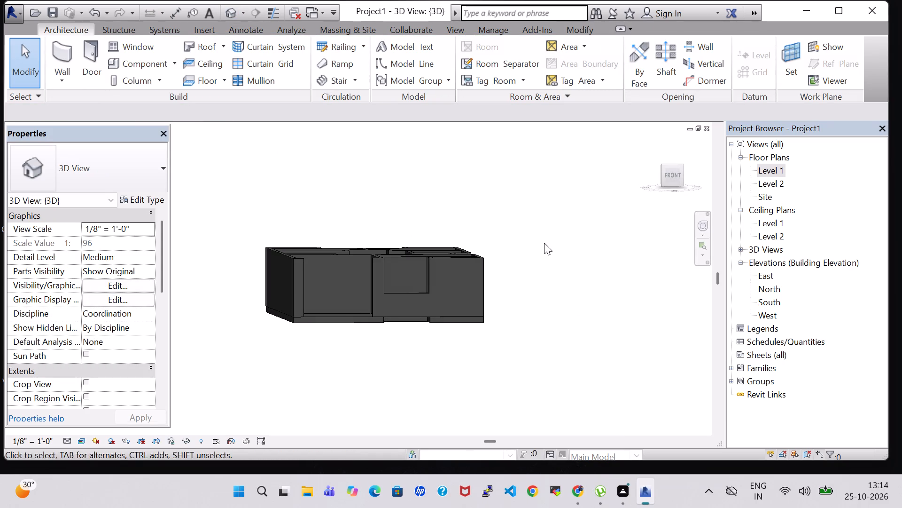
pyautogui.keyDown('shift'); pyautogui.moveTo(544, 243); pyautogui.dragTo(530, 268, button='middle'); pyautogui.keyUp('shift')
pyautogui.scroll(3, 530, 268)
pyautogui.moveTo(513, 292); pyautogui.dragTo(600, 285, button='middle')
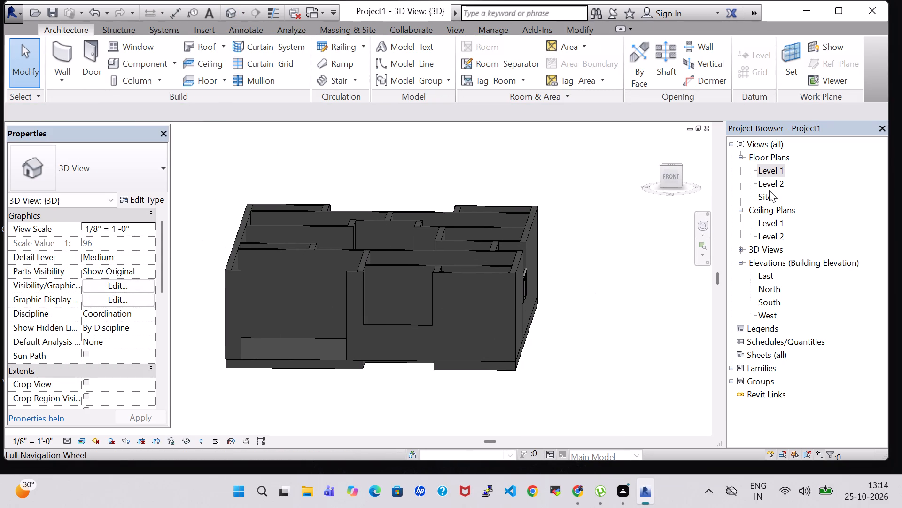
pyautogui.doubleClick(778, 171)
pyautogui.scroll(-2, 559, 255)
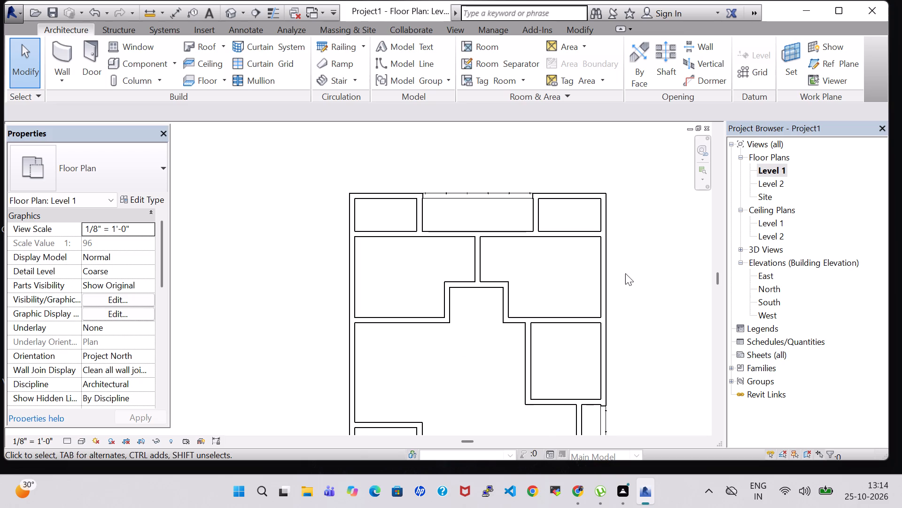
pyautogui.moveTo(629, 273); pyautogui.dragTo(581, 251, button='middle')
pyautogui.scroll(-1, 581, 251)
pyautogui.scroll(-1, 618, 263)
pyautogui.moveTo(618, 263); pyautogui.dragTo(551, 217, button='middle')
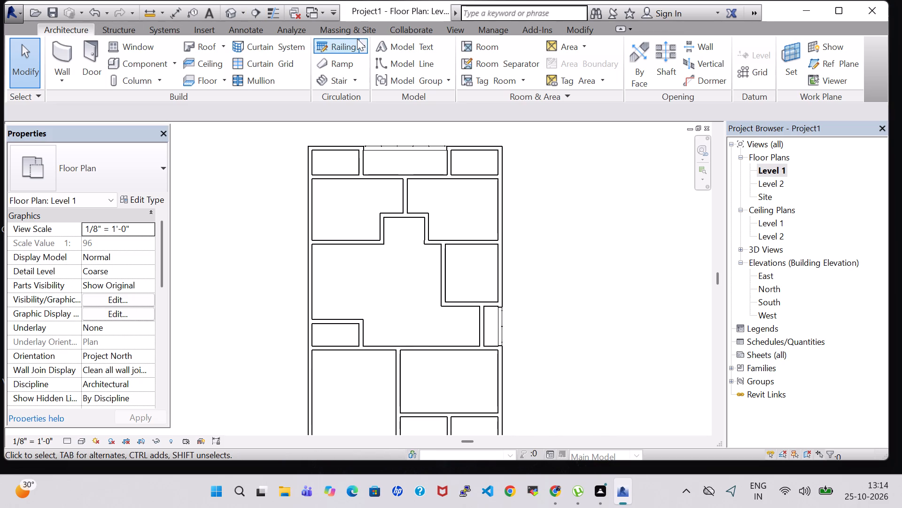
# Create a toposurface at elevation 0' 0" with points at the four inner corners of the open south recess.
pyautogui.click(331, 29)
pyautogui.moveTo(564, 250); pyautogui.dragTo(586, 159, button='middle')
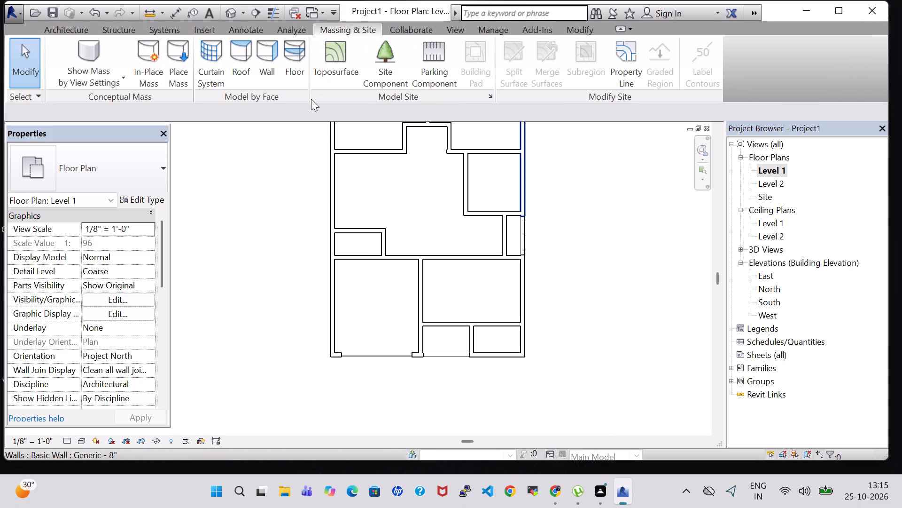
pyautogui.click(317, 58)
pyautogui.scroll(8, 472, 340)
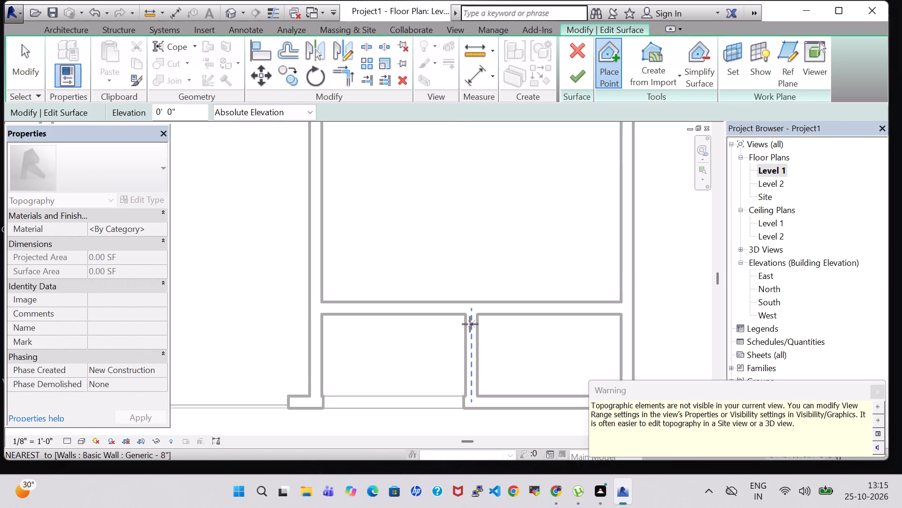
pyautogui.scroll(2, 357, 328)
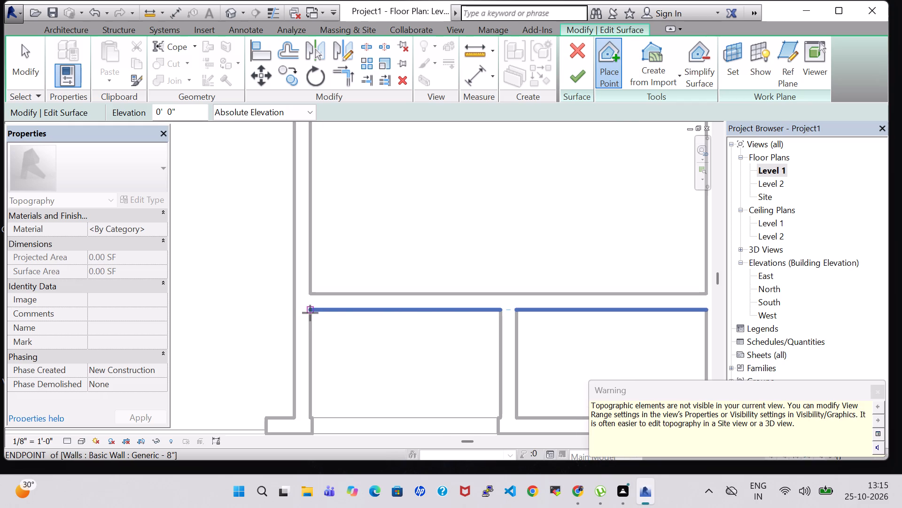
pyautogui.click(310, 313)
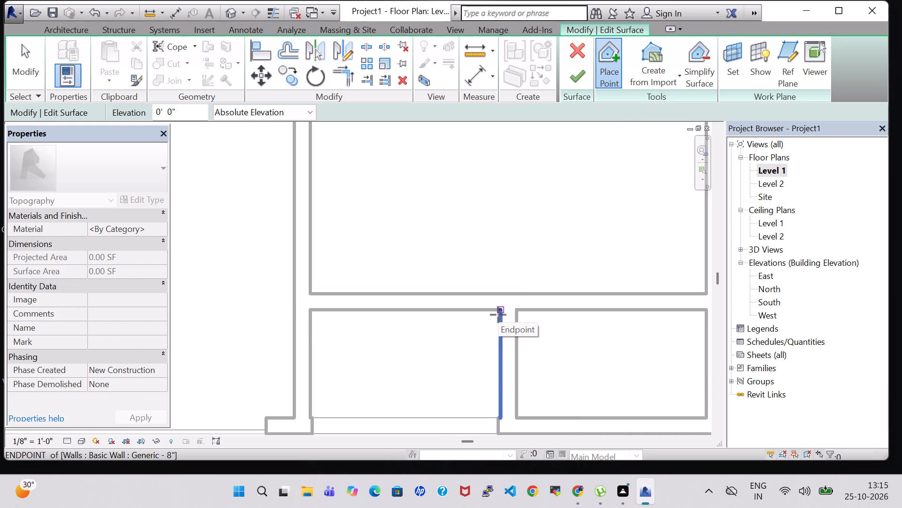
pyautogui.click(498, 315)
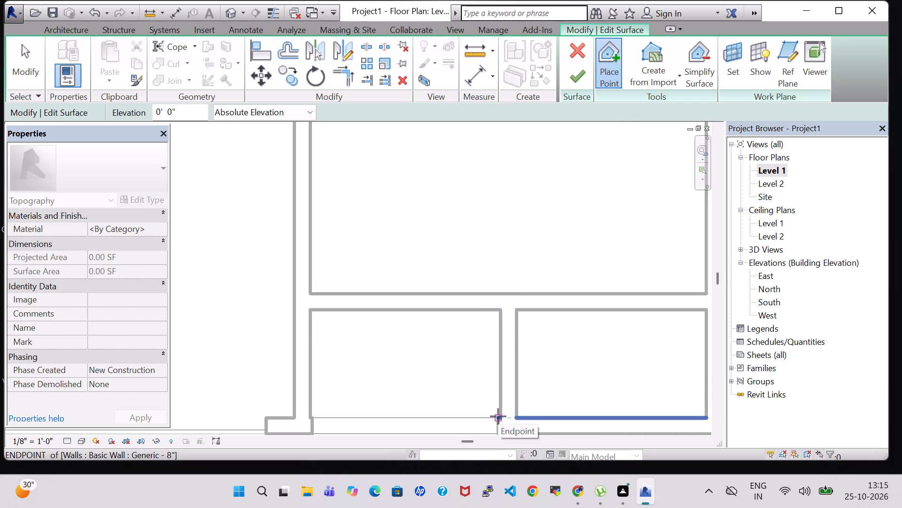
pyautogui.click(498, 416)
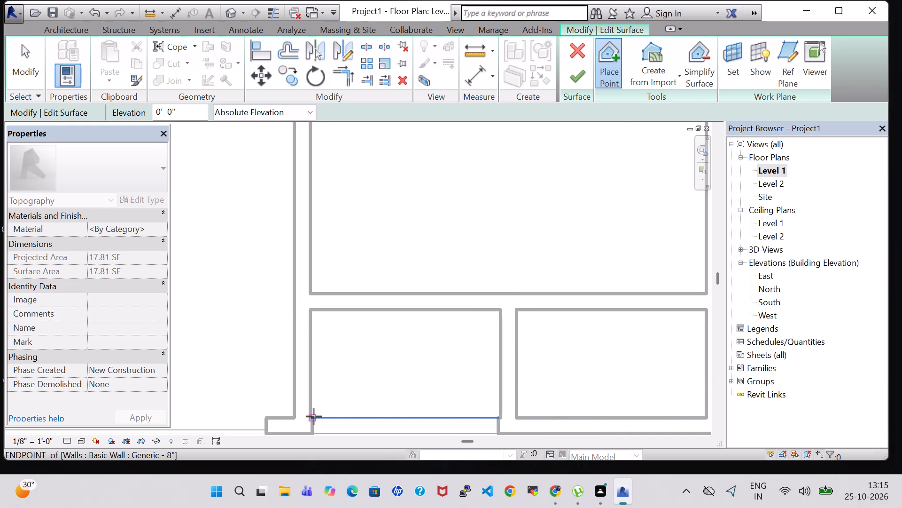
pyautogui.click(314, 416)
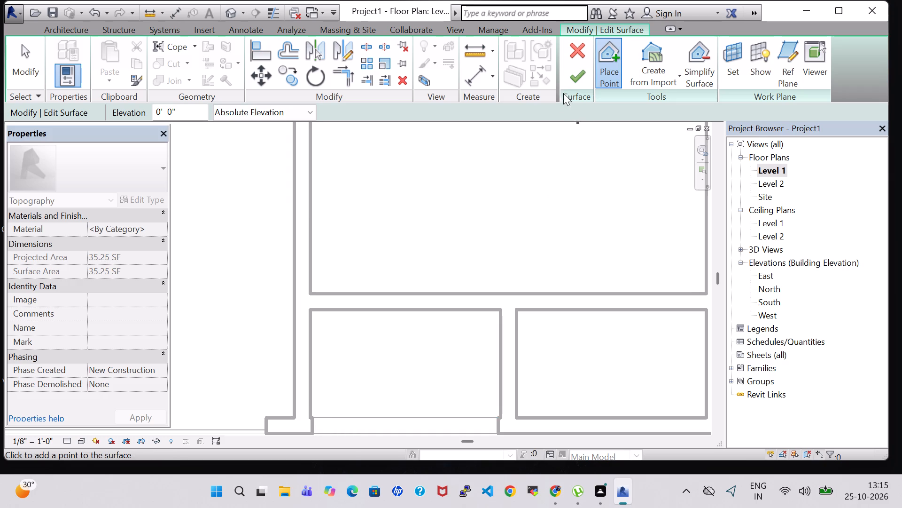
pyautogui.click(576, 82)
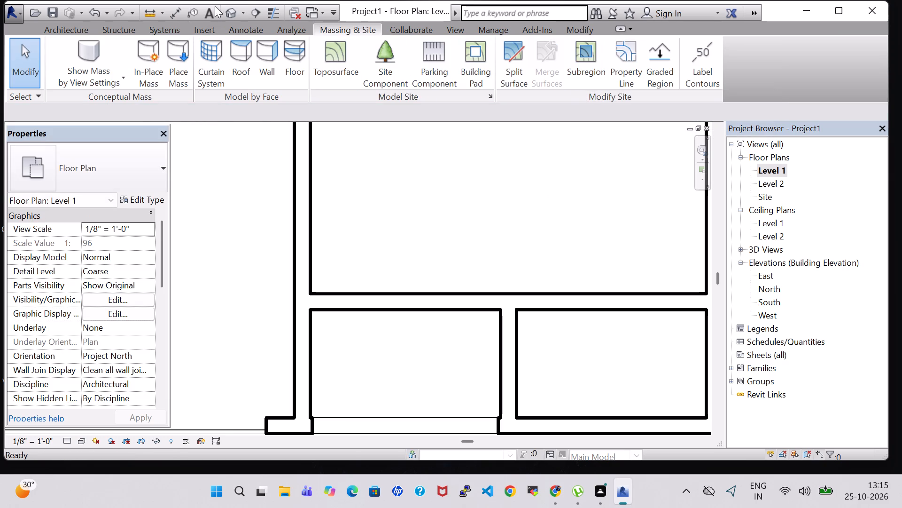
# Examine the south recess toposurface from above in the default 3D view and check its material setting.
pyautogui.click(228, 9)
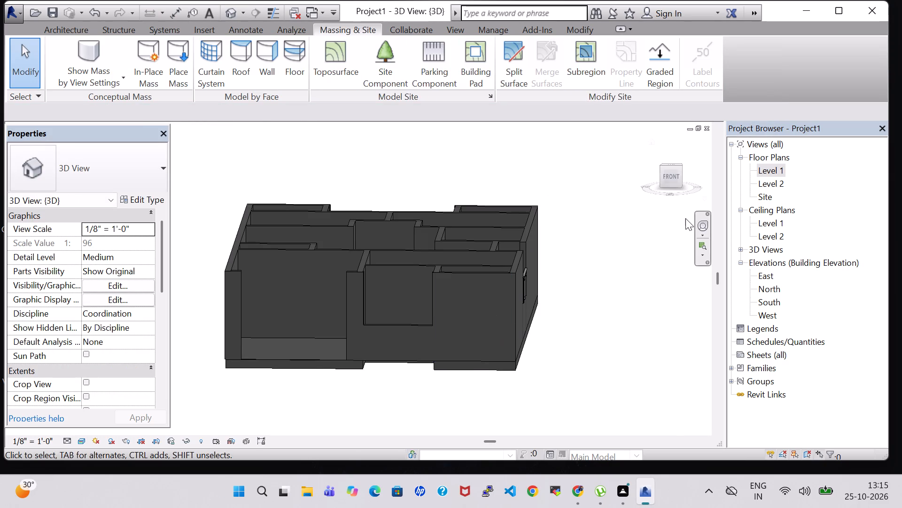
pyautogui.moveTo(596, 239); pyautogui.dragTo(597, 371, button='middle')
pyautogui.moveTo(596, 362); pyautogui.dragTo(573, 230, button='middle')
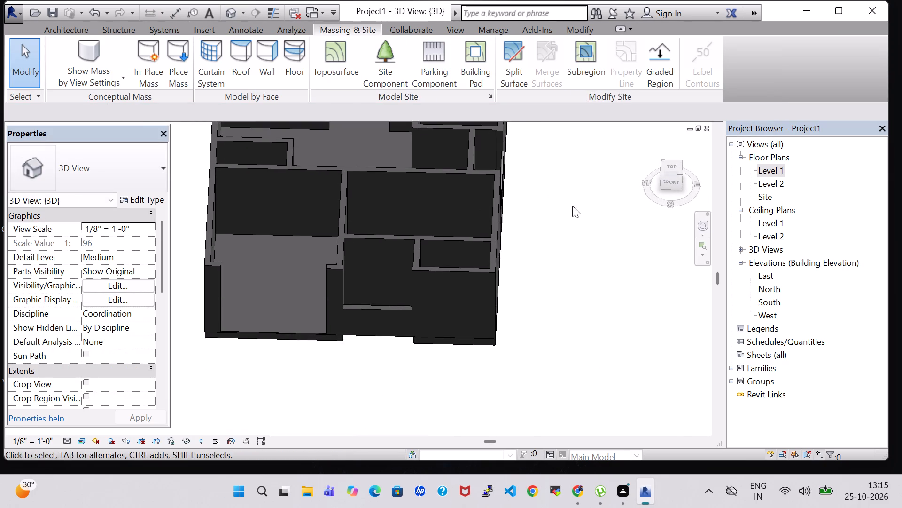
pyautogui.keyDown('shift'); pyautogui.moveTo(572, 206); pyautogui.dragTo(566, 343, button='middle'); pyautogui.keyUp('shift')
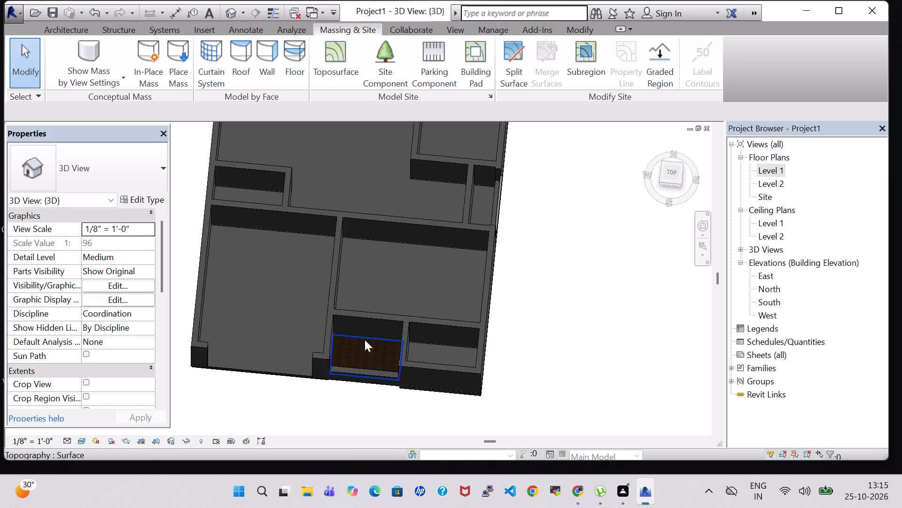
pyautogui.click(365, 340)
pyautogui.click(129, 231)
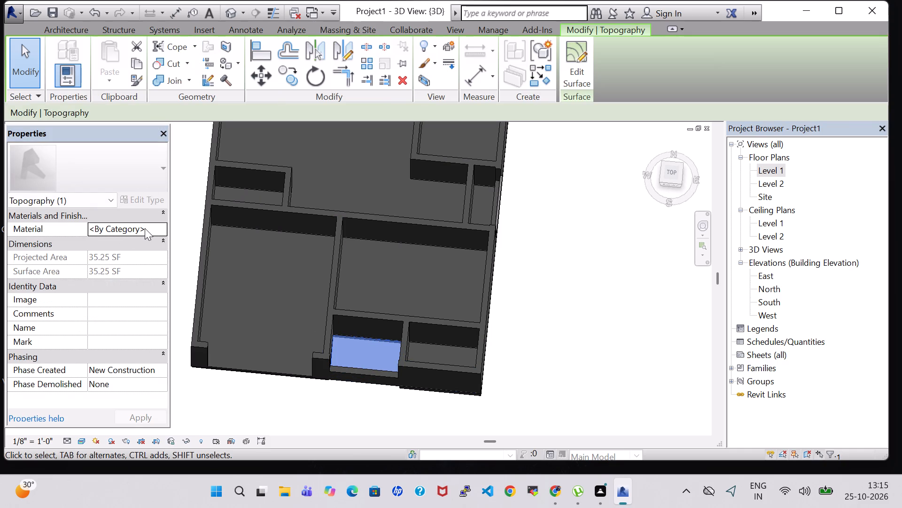
pyautogui.click(577, 380)
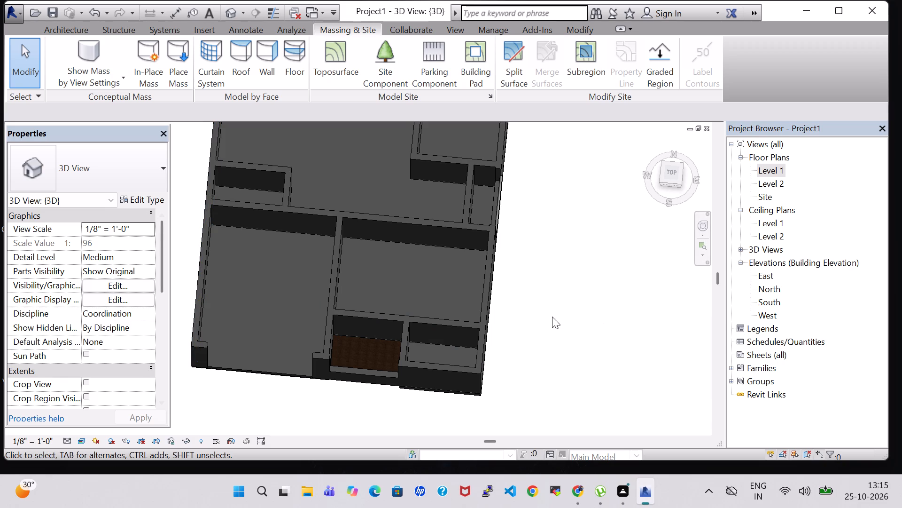
# Examine the building's south side, floor slab edge and recess in the 3D view from above, below and the front.
pyautogui.keyDown('shift'); pyautogui.moveTo(528, 317); pyautogui.dragTo(538, 206, button='middle'); pyautogui.keyUp('shift')
pyautogui.moveTo(615, 360); pyautogui.dragTo(590, 281, button='middle')
pyautogui.moveTo(570, 277); pyautogui.dragTo(603, 279, button='middle')
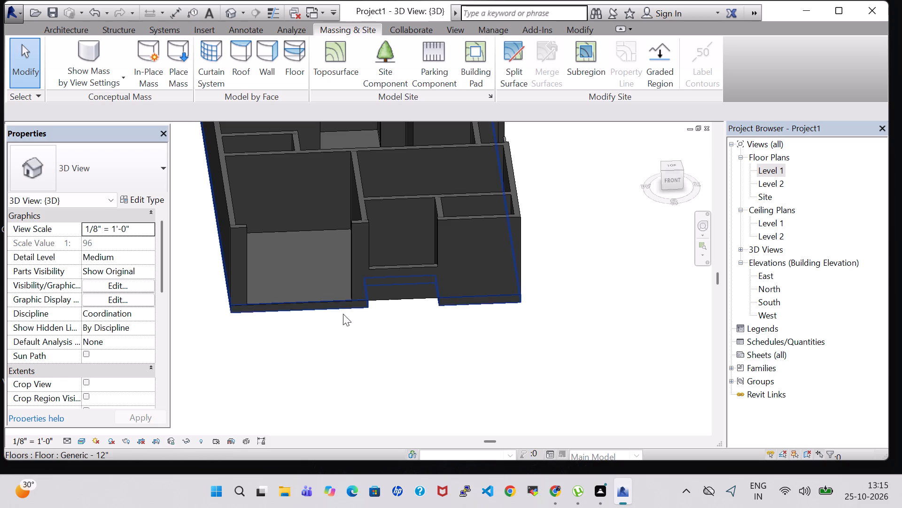
pyautogui.moveTo(568, 299); pyautogui.dragTo(546, 232, button='middle')
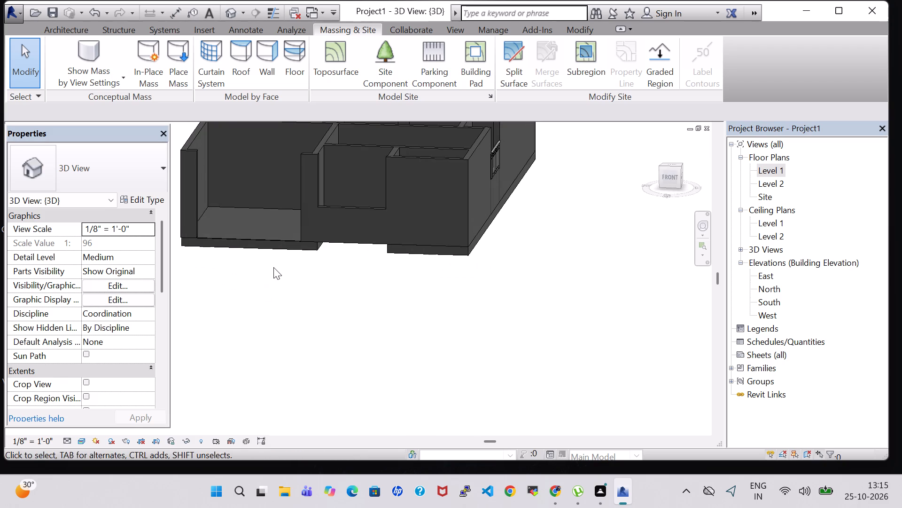
pyautogui.keyDown('shift'); pyautogui.moveTo(354, 259); pyautogui.dragTo(413, 178, button='middle'); pyautogui.keyUp('shift')
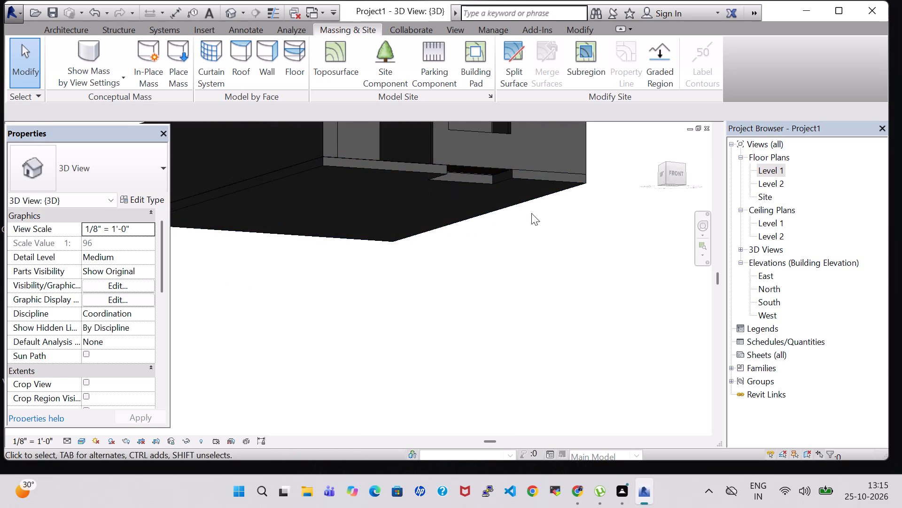
pyautogui.keyDown('shift'); pyautogui.moveTo(531, 213); pyautogui.dragTo(497, 248, button='middle'); pyautogui.keyUp('shift')
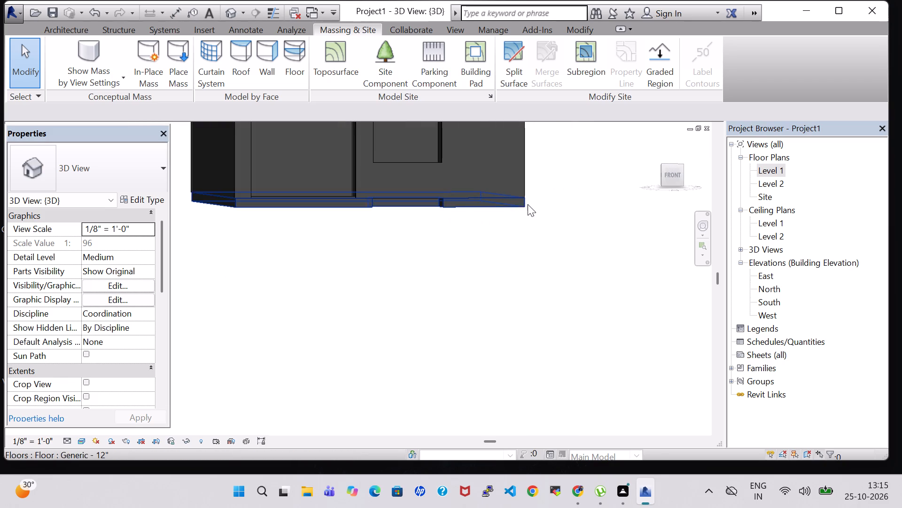
pyautogui.keyDown('shift'); pyautogui.moveTo(577, 177); pyautogui.dragTo(574, 226, button='middle'); pyautogui.keyUp('shift')
pyautogui.moveTo(573, 223); pyautogui.dragTo(565, 357, button='middle')
pyautogui.keyDown('shift'); pyautogui.moveTo(552, 352); pyautogui.dragTo(544, 349, button='middle'); pyautogui.keyUp('shift')
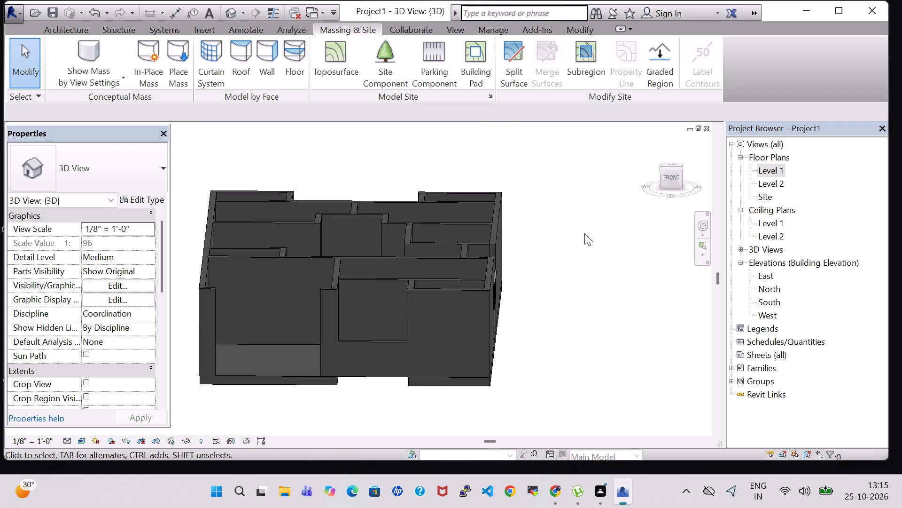
pyautogui.moveTo(551, 289); pyautogui.dragTo(583, 240, button='middle')
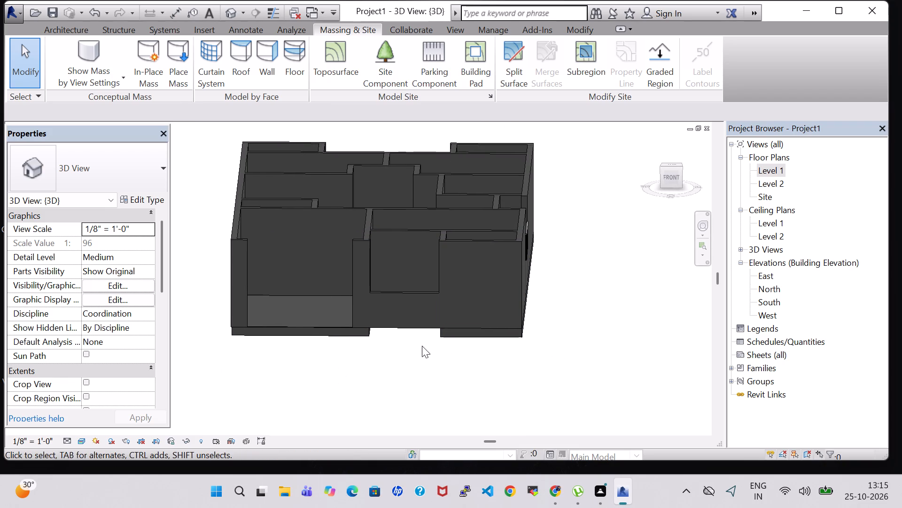
pyautogui.keyDown('shift'); pyautogui.moveTo(565, 256); pyautogui.dragTo(562, 262, button='middle'); pyautogui.keyUp('shift')
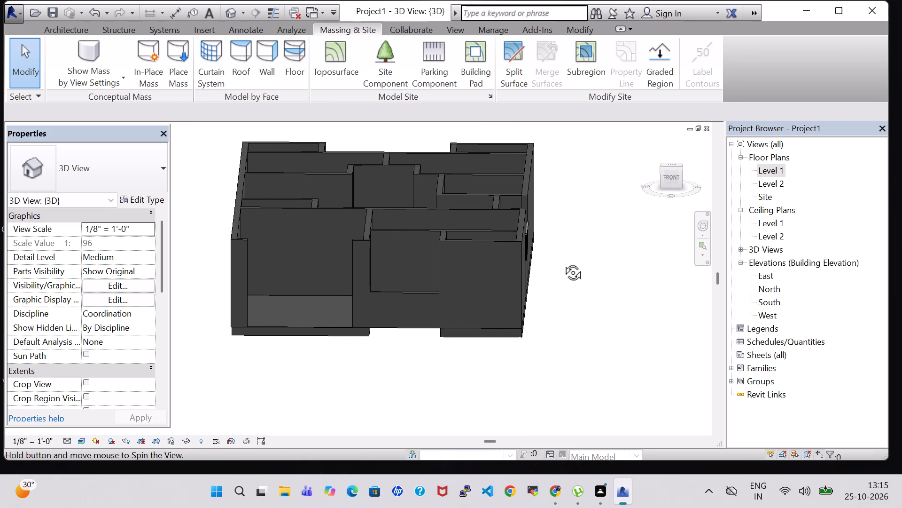
pyautogui.keyDown('shift'); pyautogui.moveTo(562, 262); pyautogui.dragTo(560, 302, button='middle'); pyautogui.keyUp('shift')
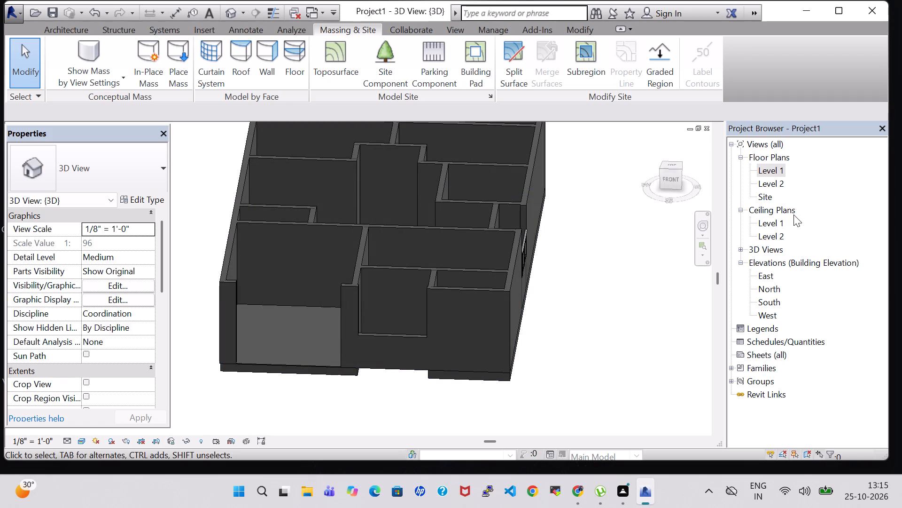
pyautogui.moveTo(640, 369); pyautogui.dragTo(661, 303, button='middle')
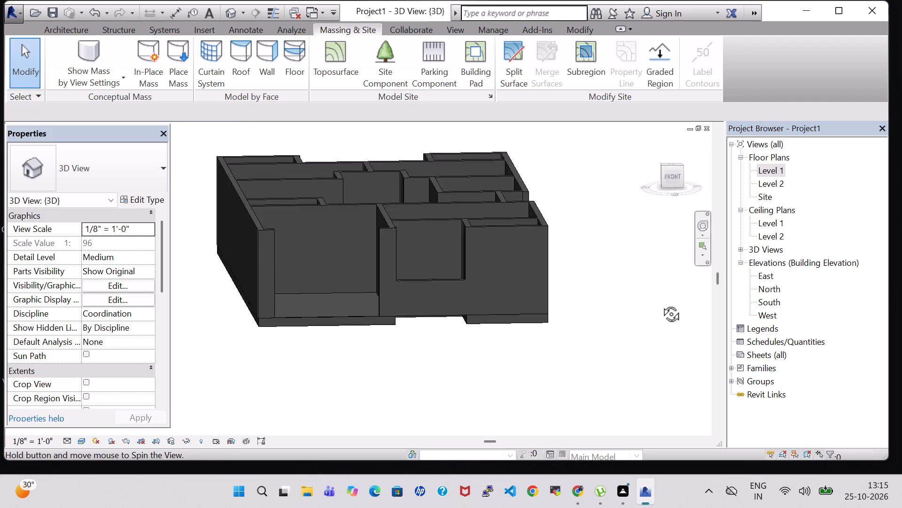
pyautogui.moveTo(661, 303); pyautogui.dragTo(661, 298, button='middle')
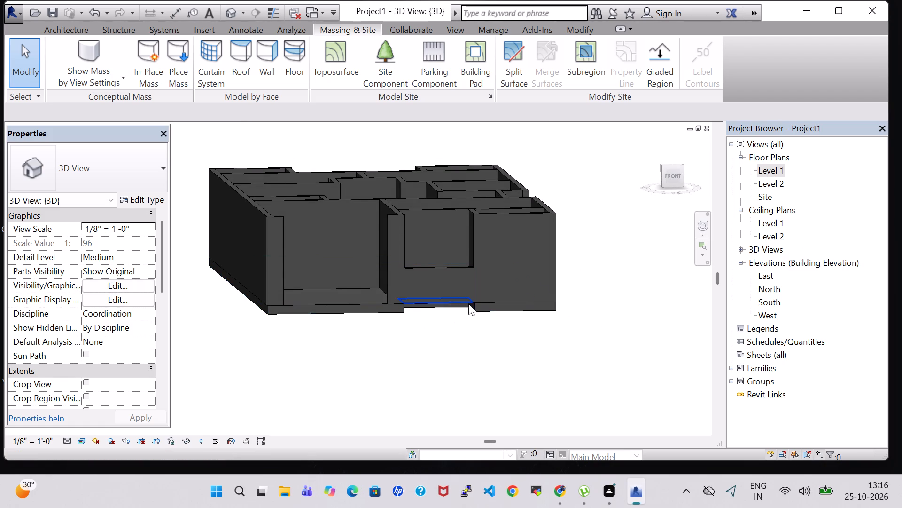
pyautogui.keyDown('shift'); pyautogui.moveTo(630, 261); pyautogui.dragTo(616, 262, button='middle'); pyautogui.keyUp('shift')
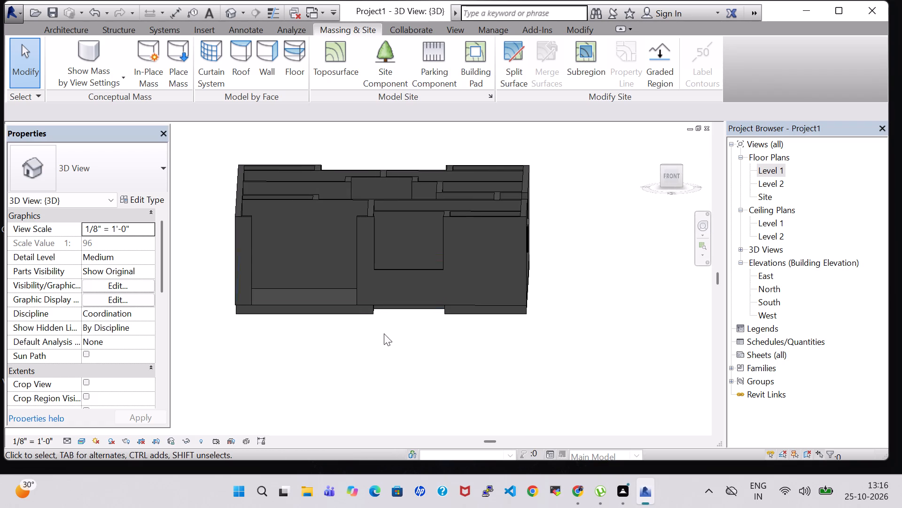
# Examine the slab edge at the south recess up close, and the recess toposurface from above.
pyautogui.scroll(8, 413, 329)
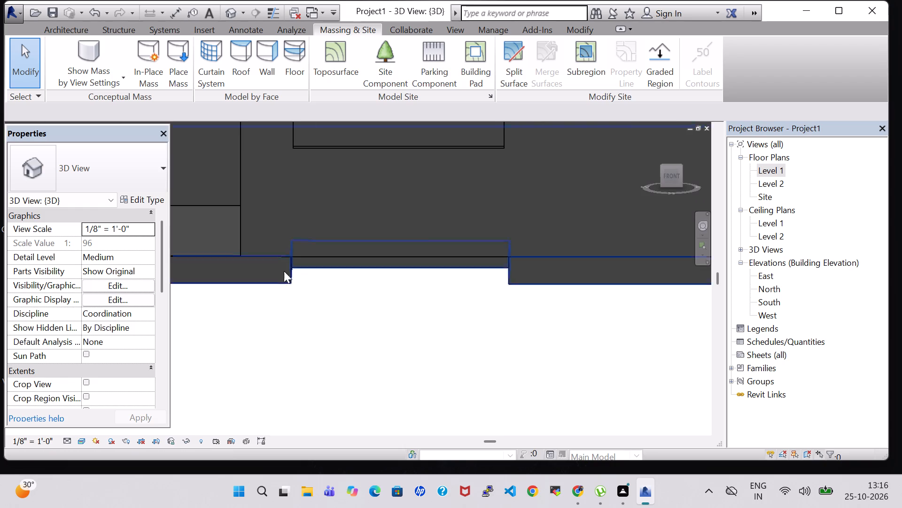
pyautogui.keyDown('shift'); pyautogui.moveTo(456, 323); pyautogui.dragTo(454, 404, button='middle'); pyautogui.keyUp('shift')
pyautogui.keyDown('shift'); pyautogui.middleClick(454, 404); pyautogui.keyUp('shift')
pyautogui.scroll(-2, 543, 279)
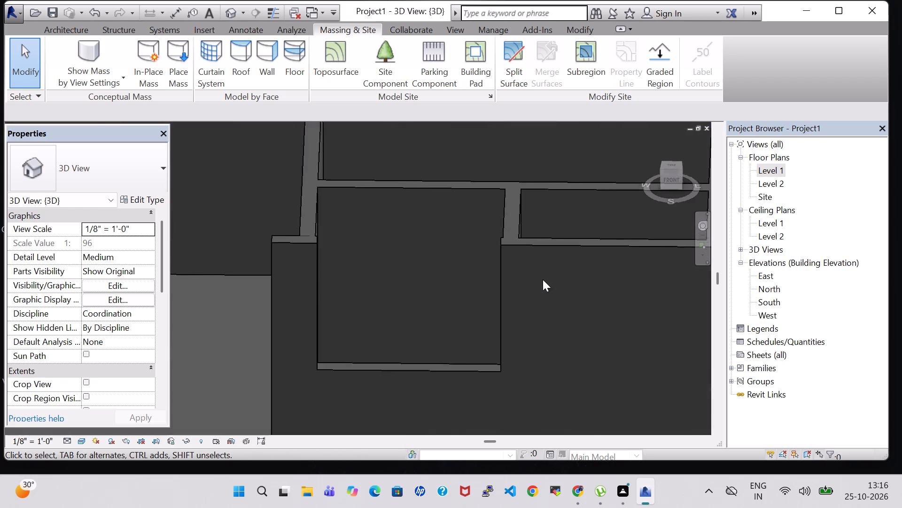
pyautogui.scroll(-5, 543, 279)
pyautogui.keyDown('shift'); pyautogui.moveTo(676, 308); pyautogui.dragTo(658, 368, button='middle'); pyautogui.keyUp('shift')
pyautogui.keyDown('shift'); pyautogui.scroll(-1, 674, 310); pyautogui.keyUp('shift')
pyautogui.moveTo(658, 366); pyautogui.dragTo(645, 286, button='middle')
pyautogui.keyDown('shift'); pyautogui.moveTo(642, 285); pyautogui.dragTo(657, 398, button='middle'); pyautogui.keyUp('shift')
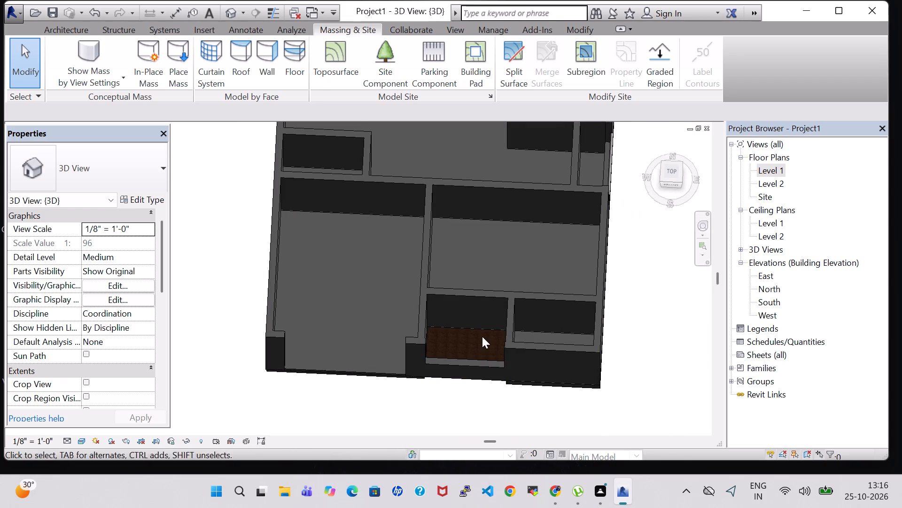
# Select the toposurface in the south recess and open its Material value.
pyautogui.click(482, 336)
pyautogui.click(237, 238)
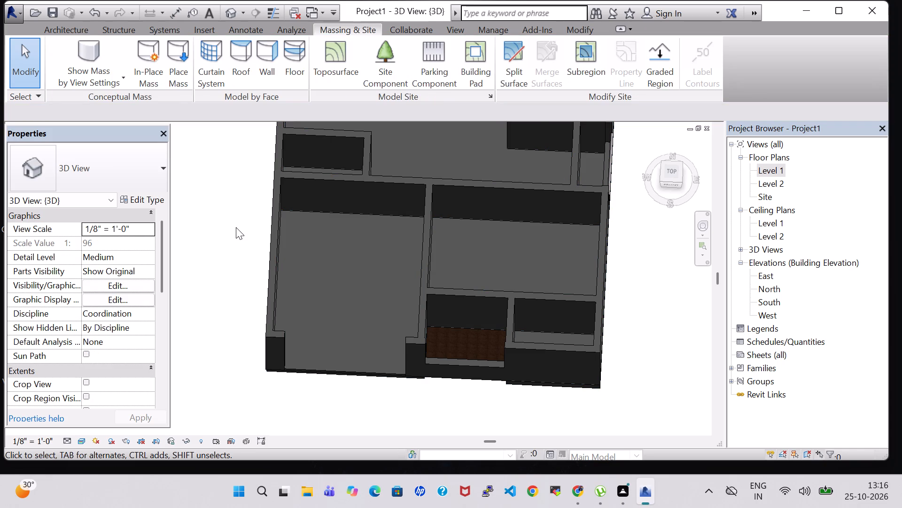
pyautogui.click(460, 336)
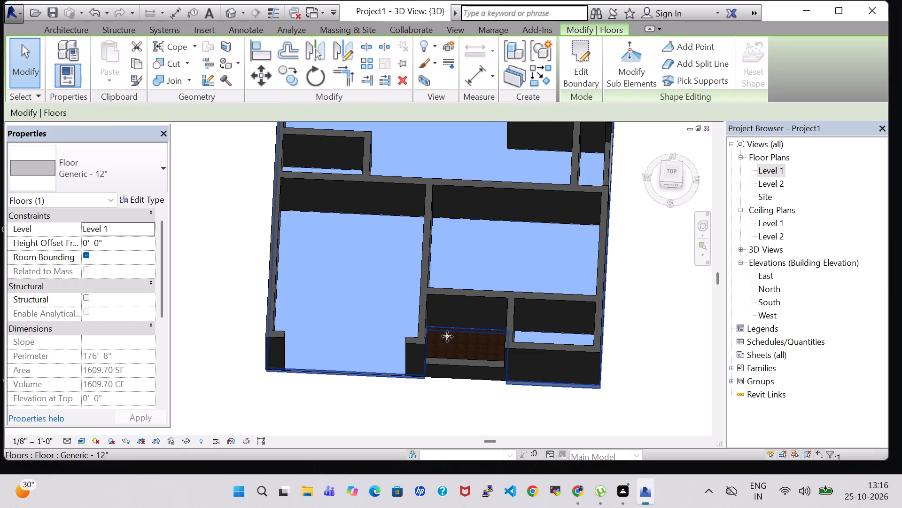
pyautogui.click(188, 261)
pyautogui.click(479, 328)
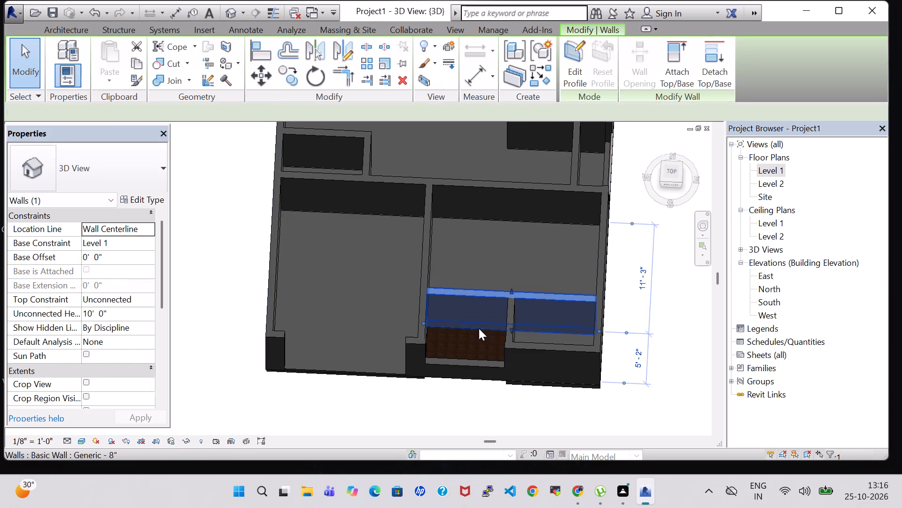
pyautogui.click(449, 412)
pyautogui.click(466, 334)
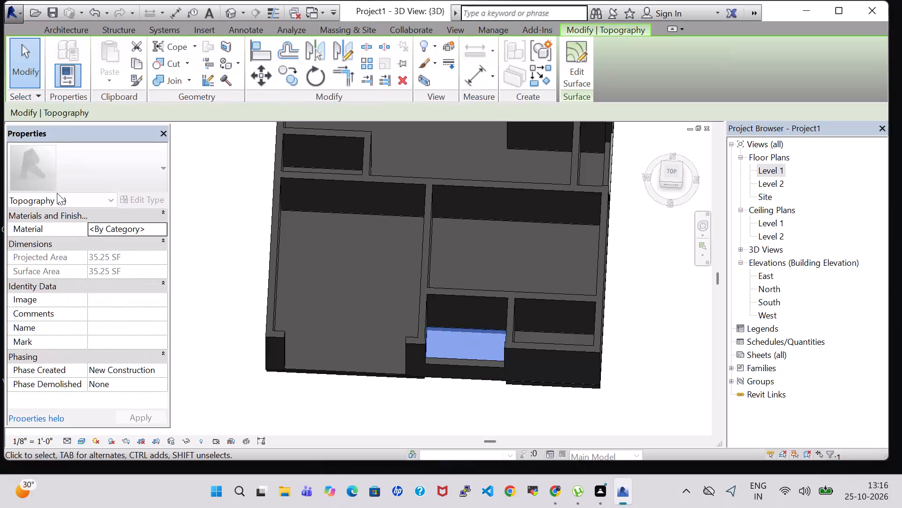
pyautogui.click(136, 230)
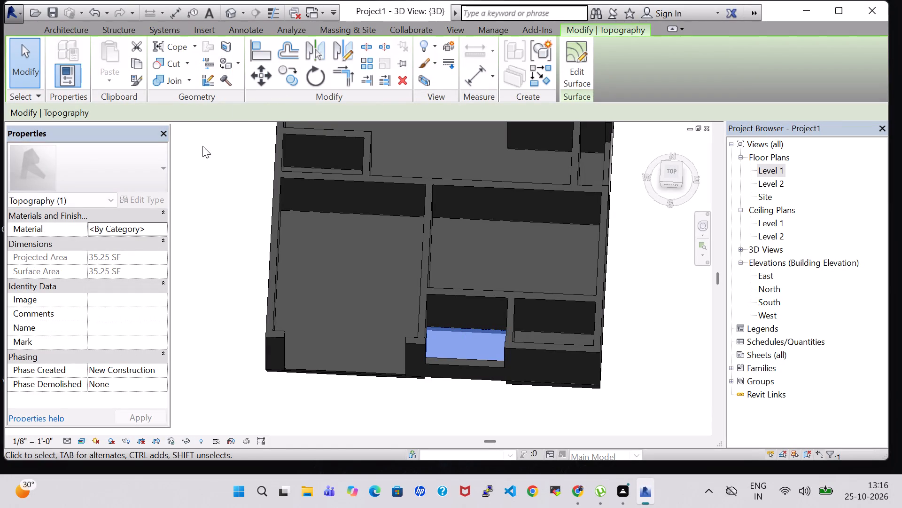
# On the Level 1 floor plan, draw two diagonal room separation lines across the south recess, branching from its two opening corners.
pyautogui.doubleClick(773, 174)
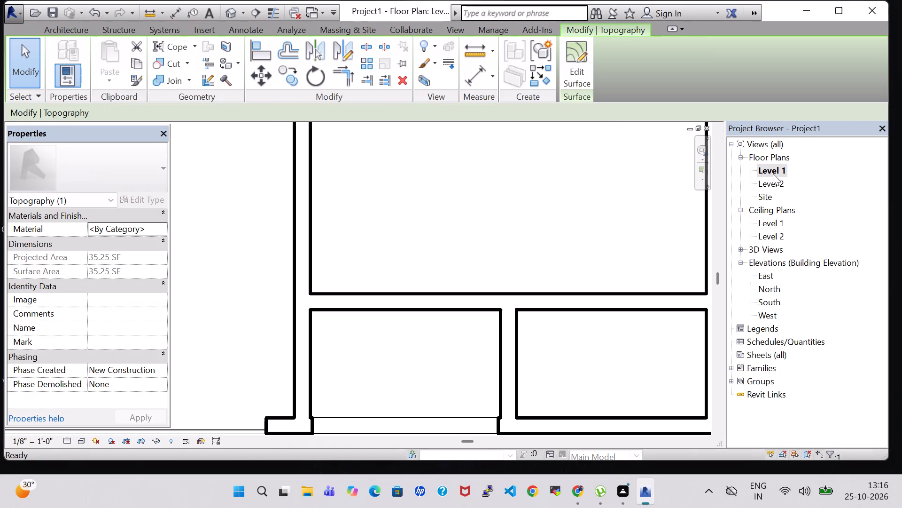
pyautogui.scroll(-3, 508, 223)
pyautogui.moveTo(518, 218); pyautogui.dragTo(495, 219, button='middle')
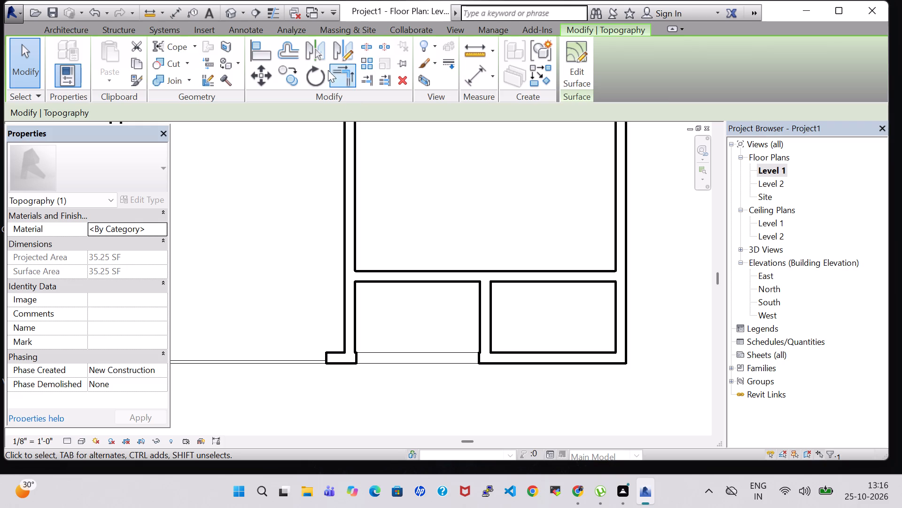
pyautogui.click(77, 32)
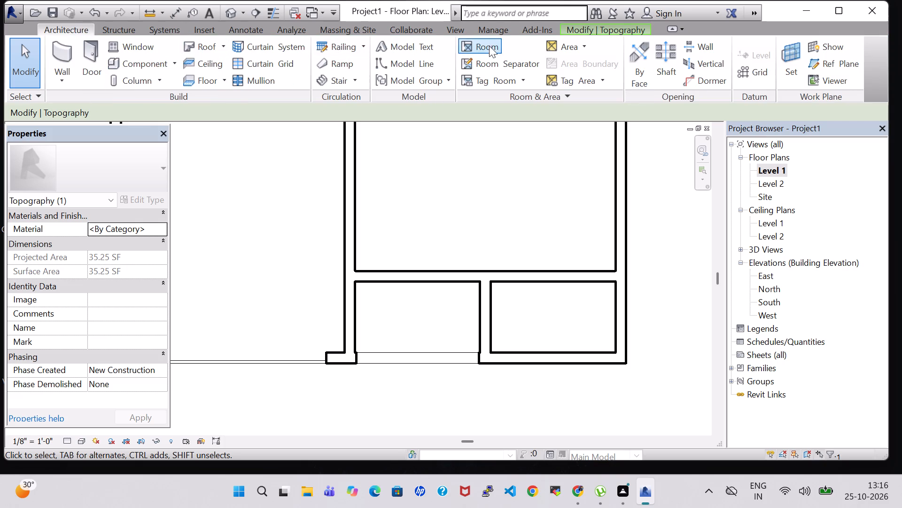
pyautogui.click(494, 59)
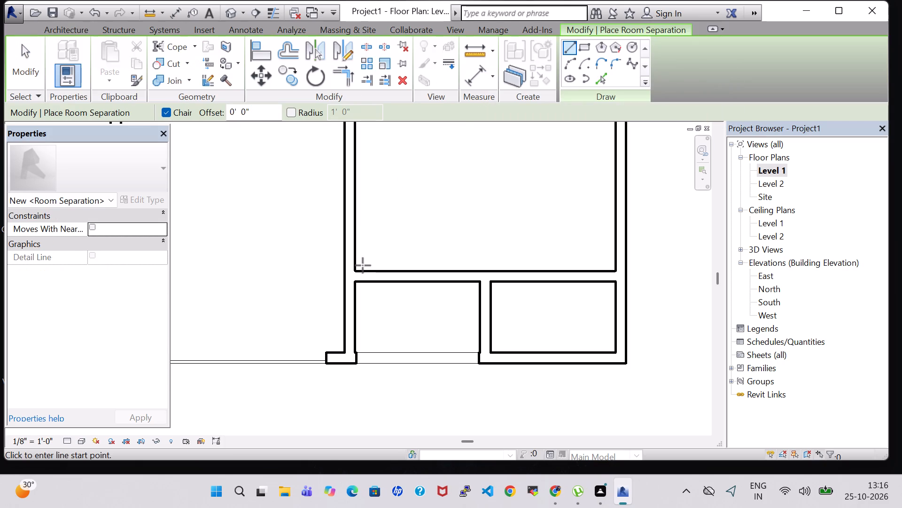
pyautogui.scroll(3, 356, 283)
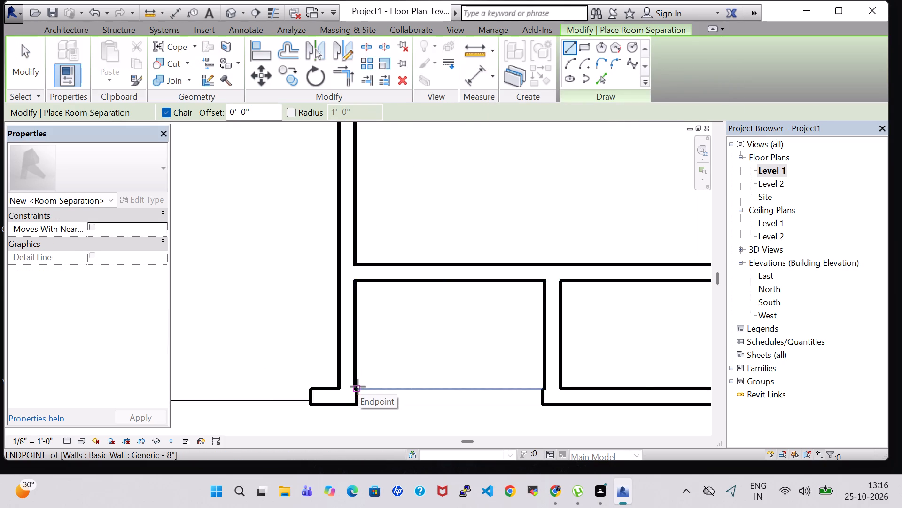
pyautogui.click(358, 387)
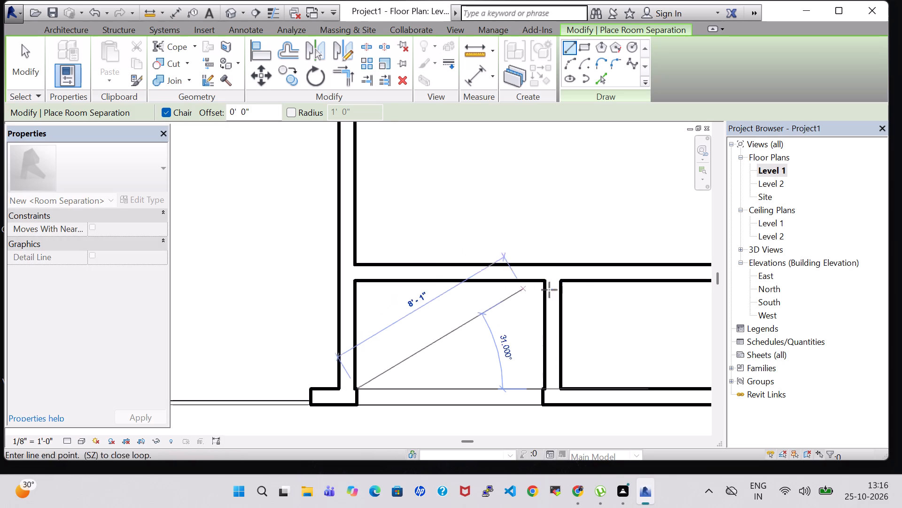
pyautogui.click(480, 284)
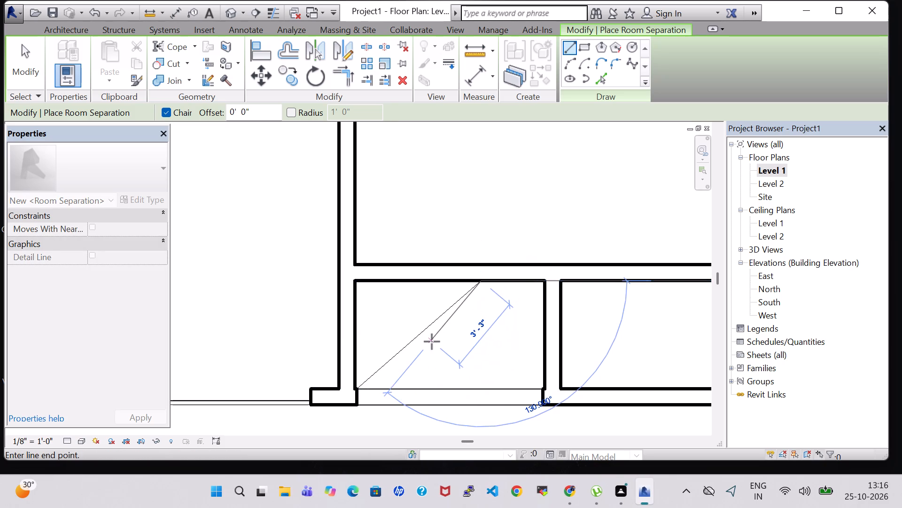
pyautogui.press('Escape')
pyautogui.click(433, 324)
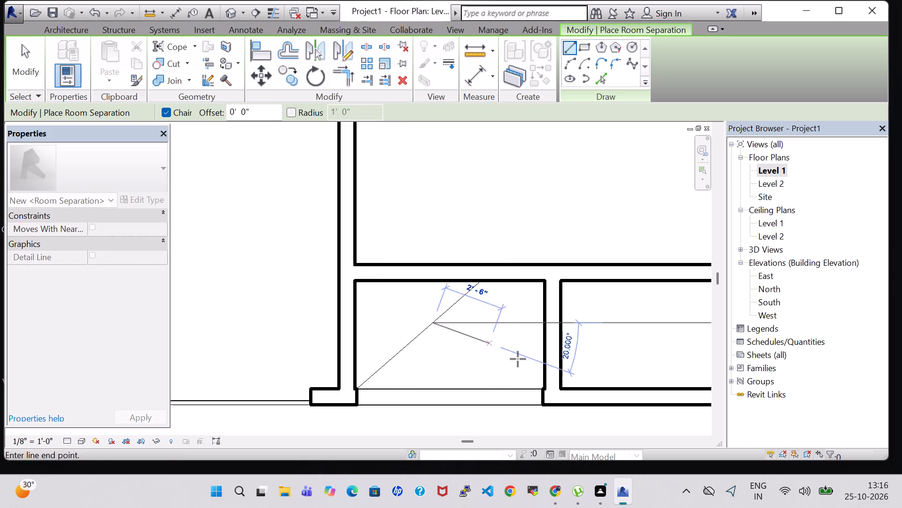
pyautogui.click(541, 387)
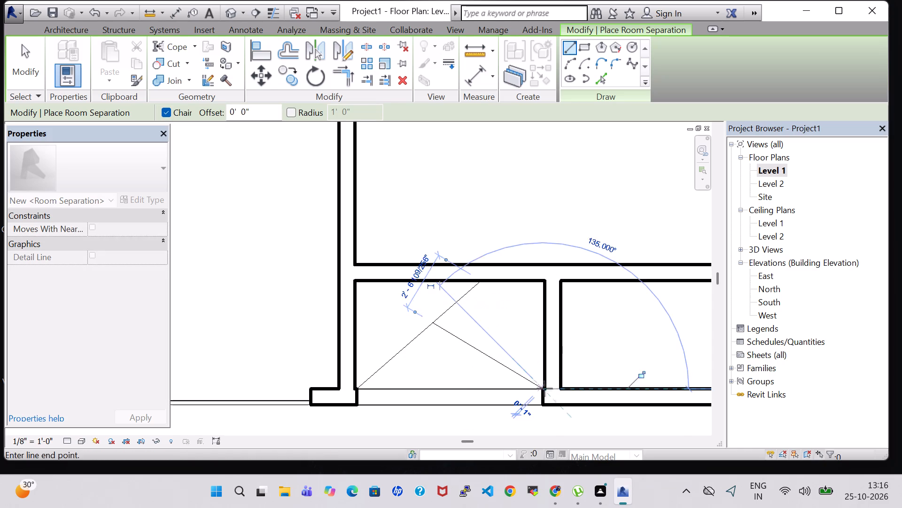
pyautogui.press('Escape')
pyautogui.press('Escape')
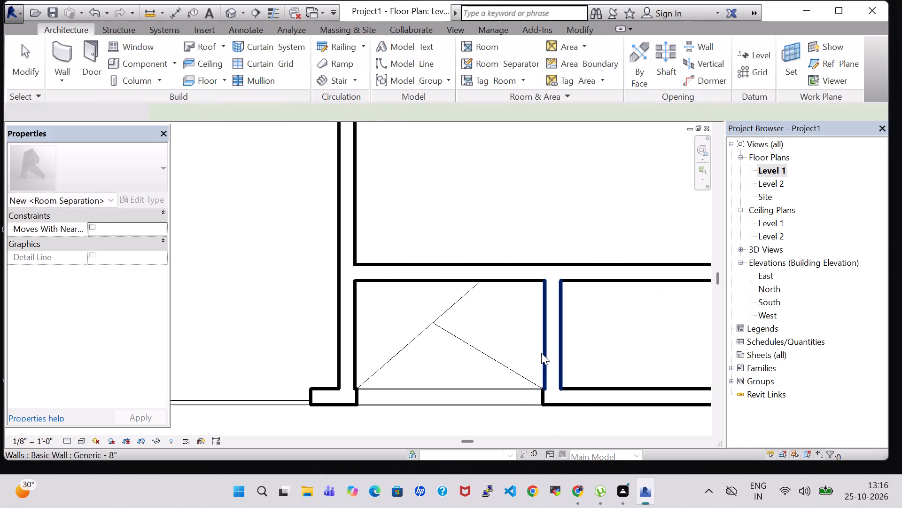
# Open the 3D view and inspect the room separation lines over the south recess toposurface.
pyautogui.scroll(-1, 493, 305)
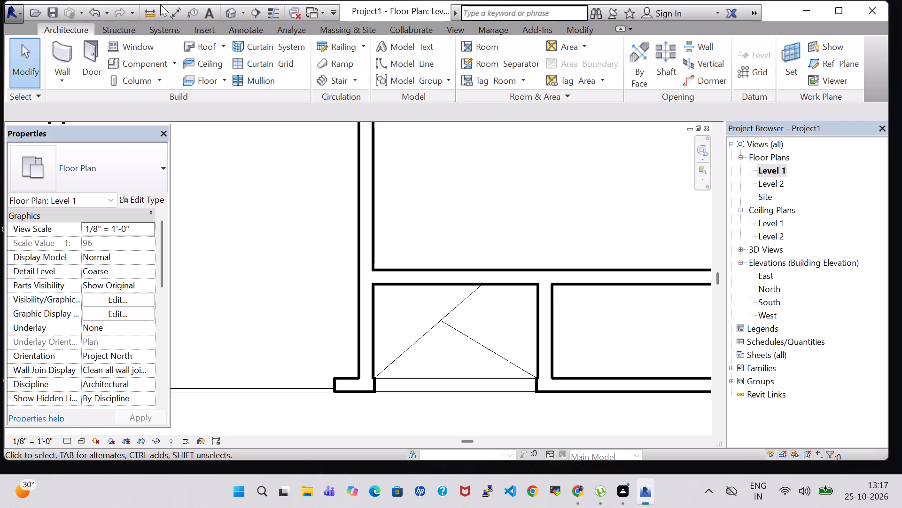
pyautogui.click(231, 11)
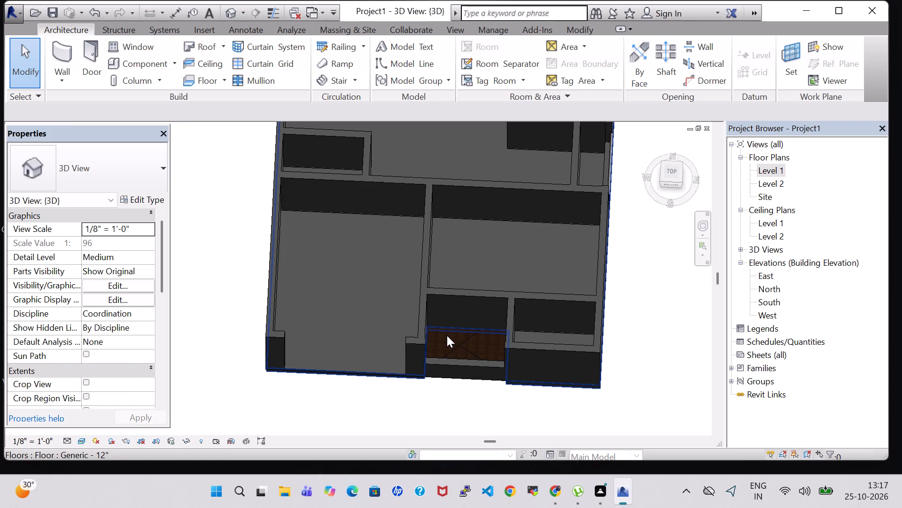
pyautogui.scroll(3, 448, 338)
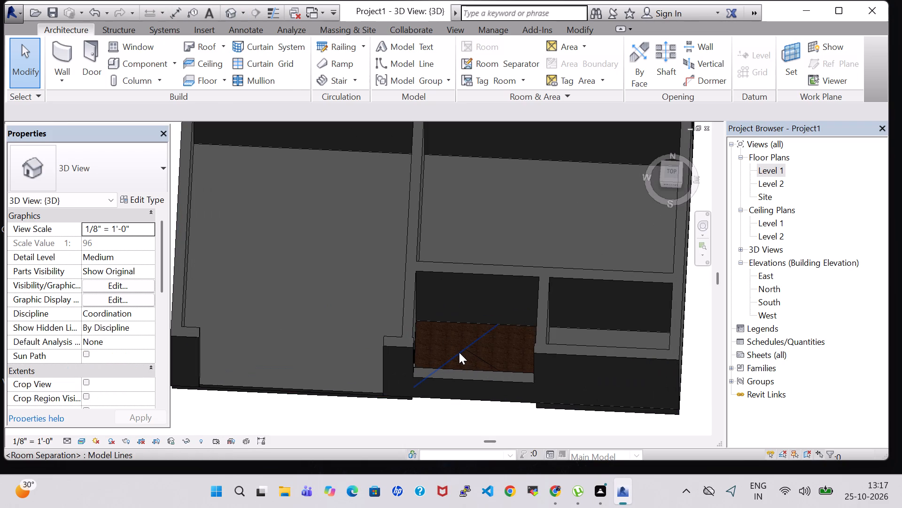
pyautogui.click(459, 352)
pyautogui.click(434, 416)
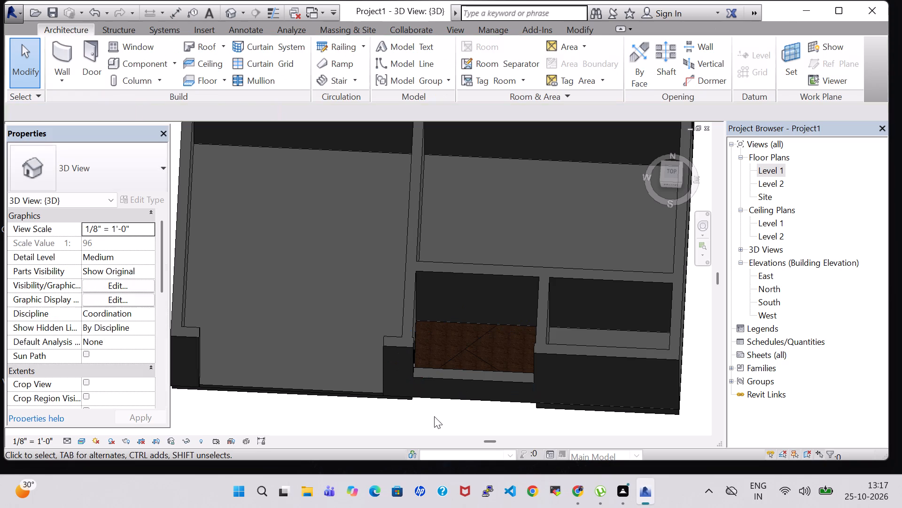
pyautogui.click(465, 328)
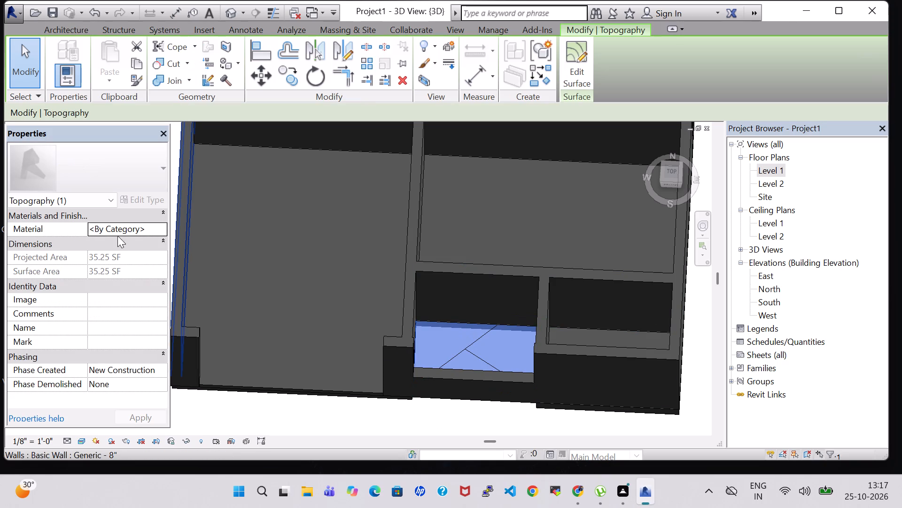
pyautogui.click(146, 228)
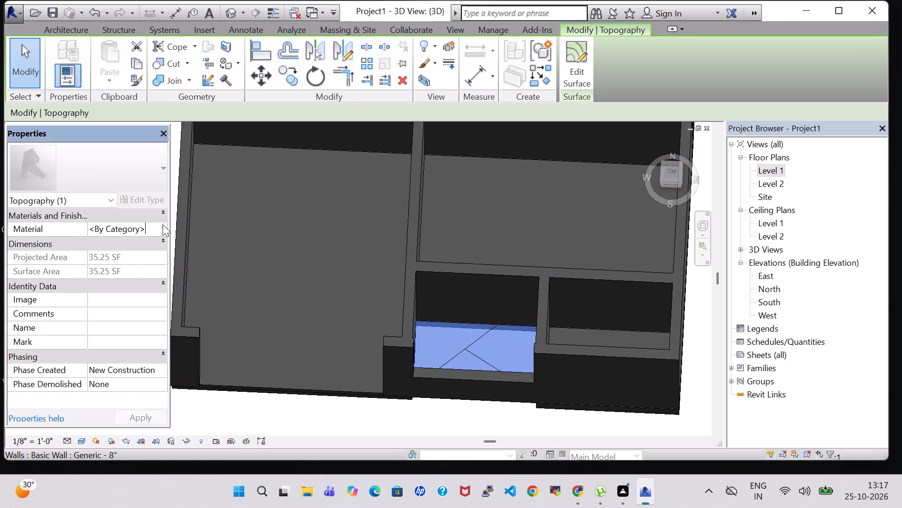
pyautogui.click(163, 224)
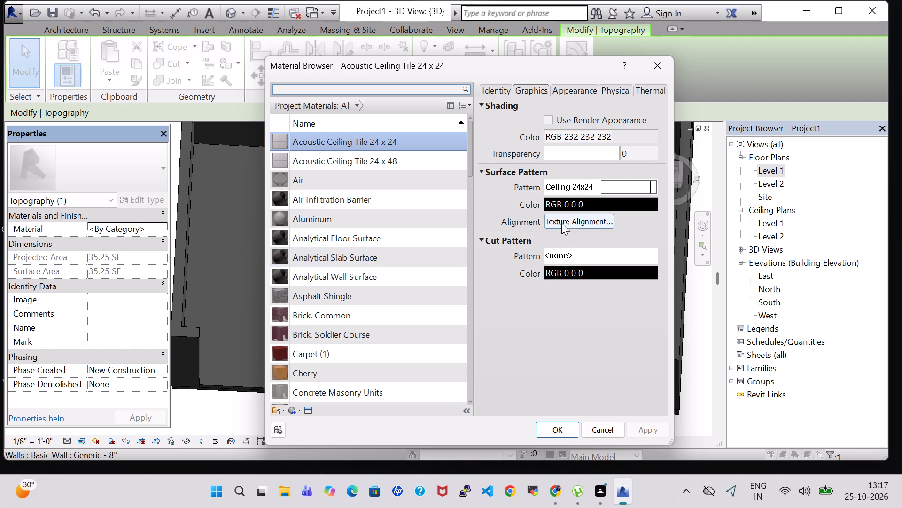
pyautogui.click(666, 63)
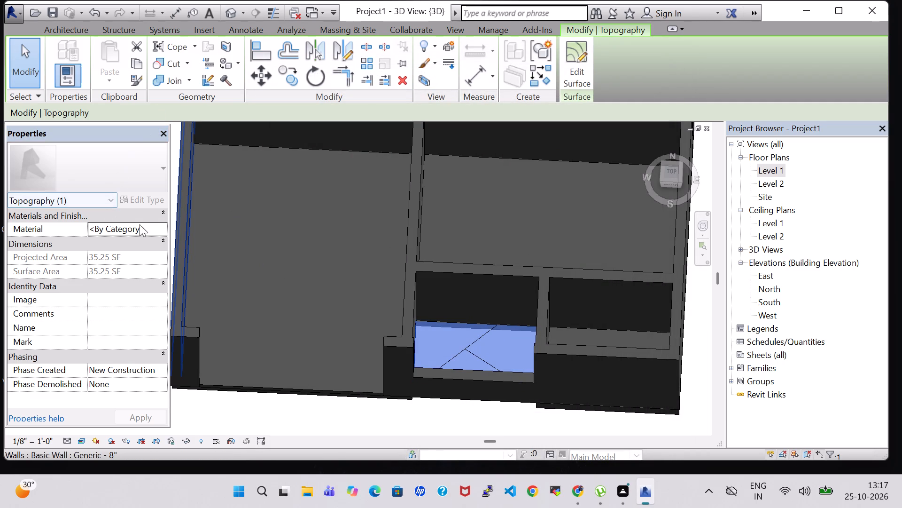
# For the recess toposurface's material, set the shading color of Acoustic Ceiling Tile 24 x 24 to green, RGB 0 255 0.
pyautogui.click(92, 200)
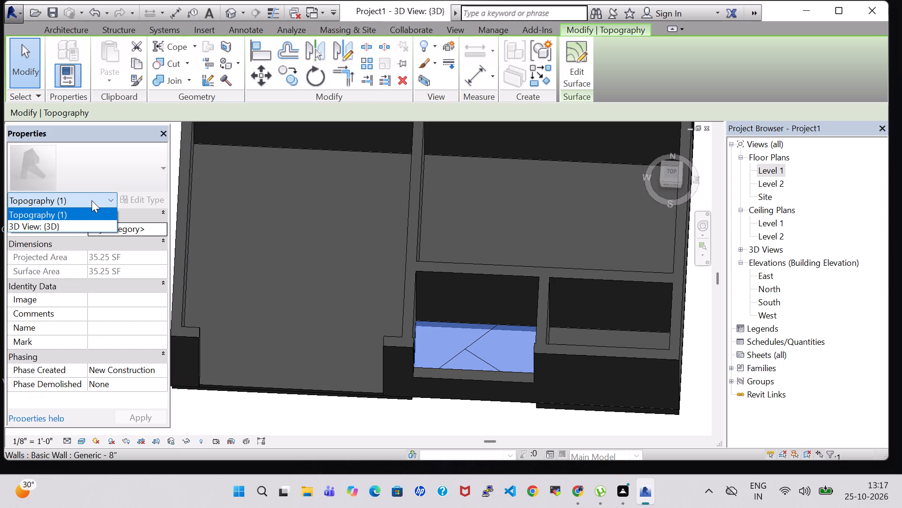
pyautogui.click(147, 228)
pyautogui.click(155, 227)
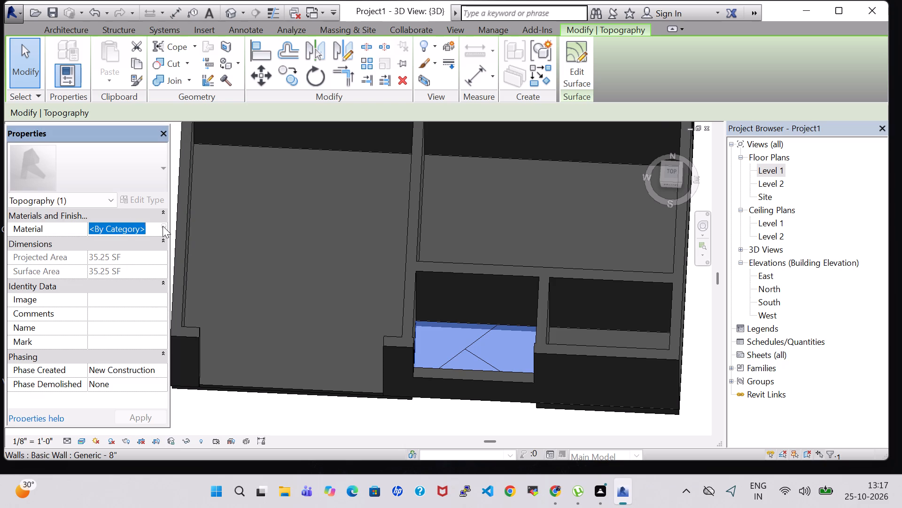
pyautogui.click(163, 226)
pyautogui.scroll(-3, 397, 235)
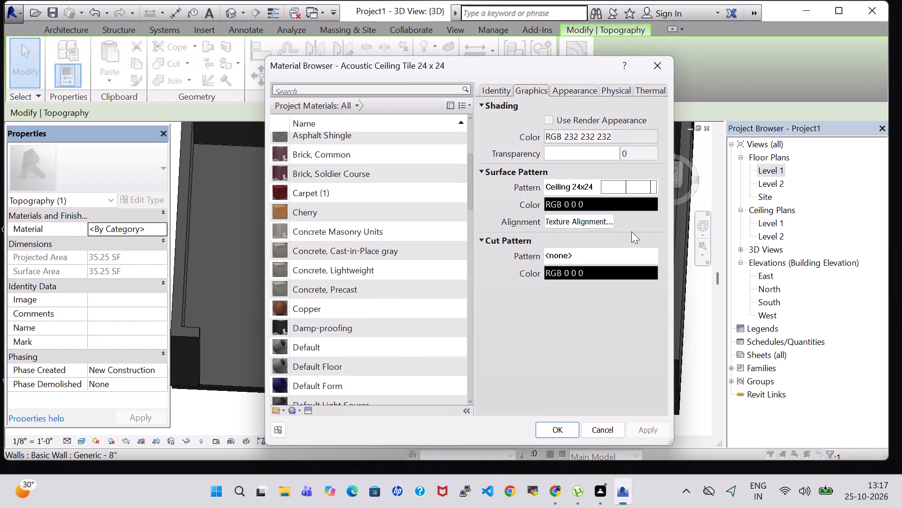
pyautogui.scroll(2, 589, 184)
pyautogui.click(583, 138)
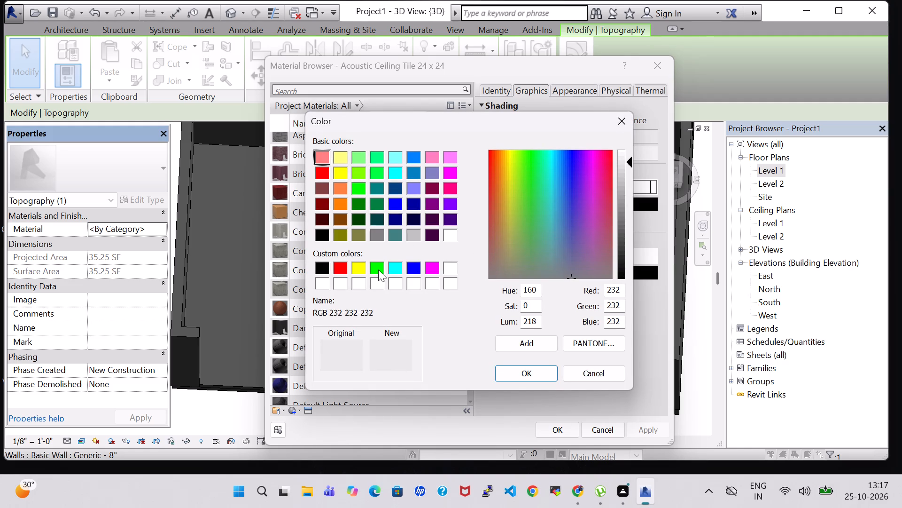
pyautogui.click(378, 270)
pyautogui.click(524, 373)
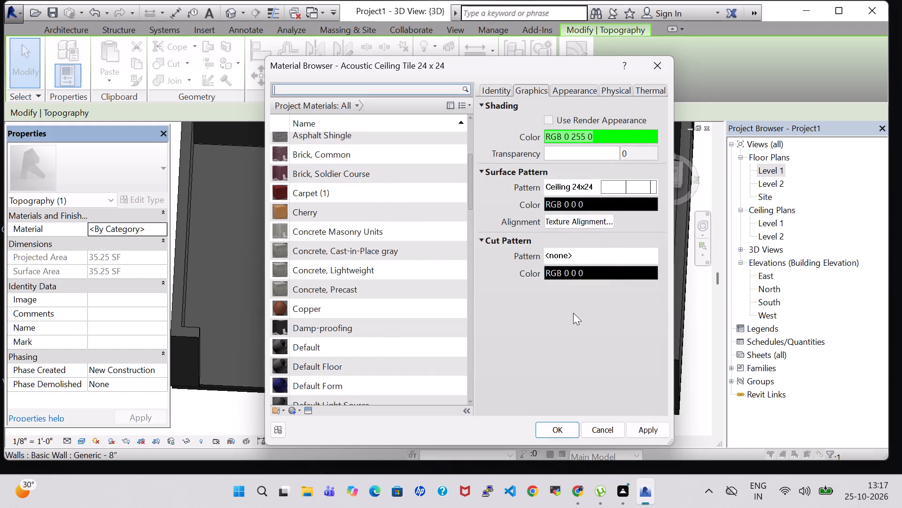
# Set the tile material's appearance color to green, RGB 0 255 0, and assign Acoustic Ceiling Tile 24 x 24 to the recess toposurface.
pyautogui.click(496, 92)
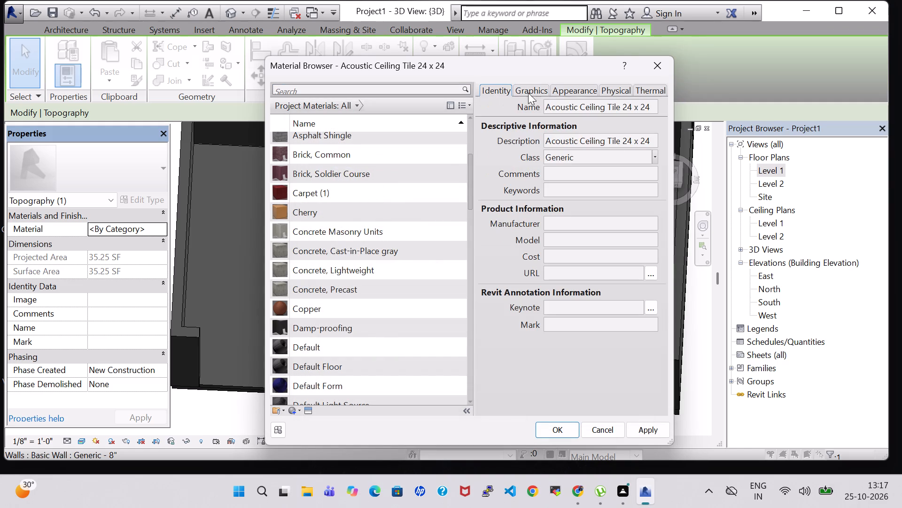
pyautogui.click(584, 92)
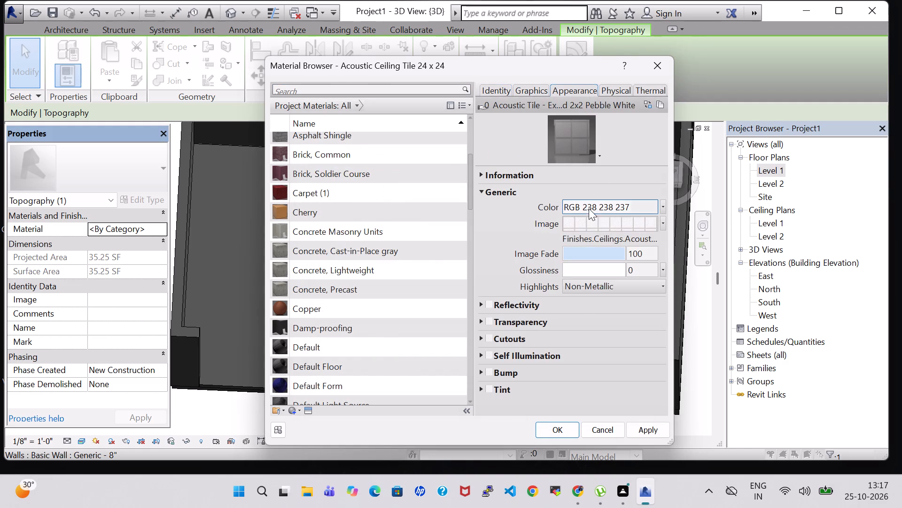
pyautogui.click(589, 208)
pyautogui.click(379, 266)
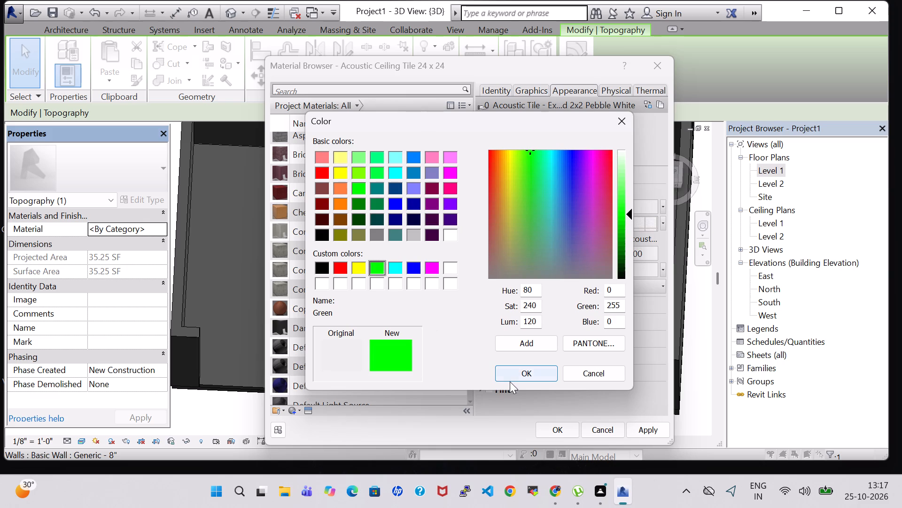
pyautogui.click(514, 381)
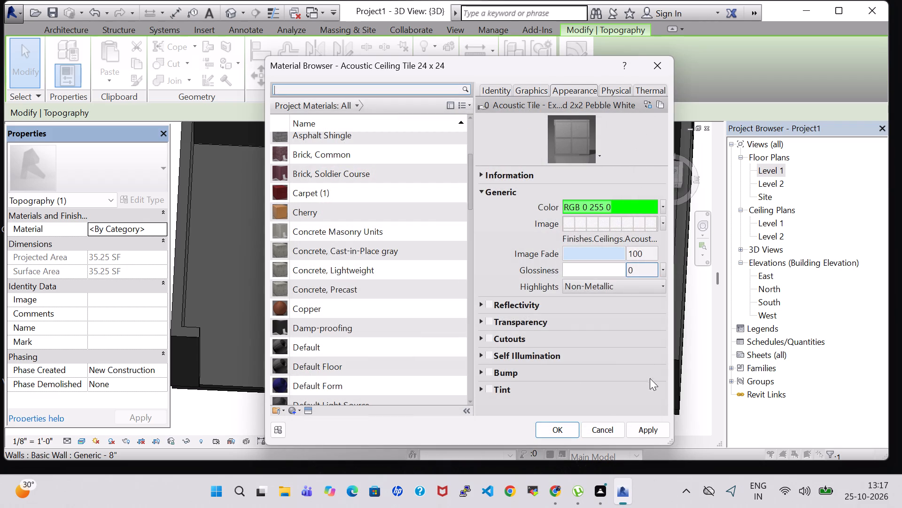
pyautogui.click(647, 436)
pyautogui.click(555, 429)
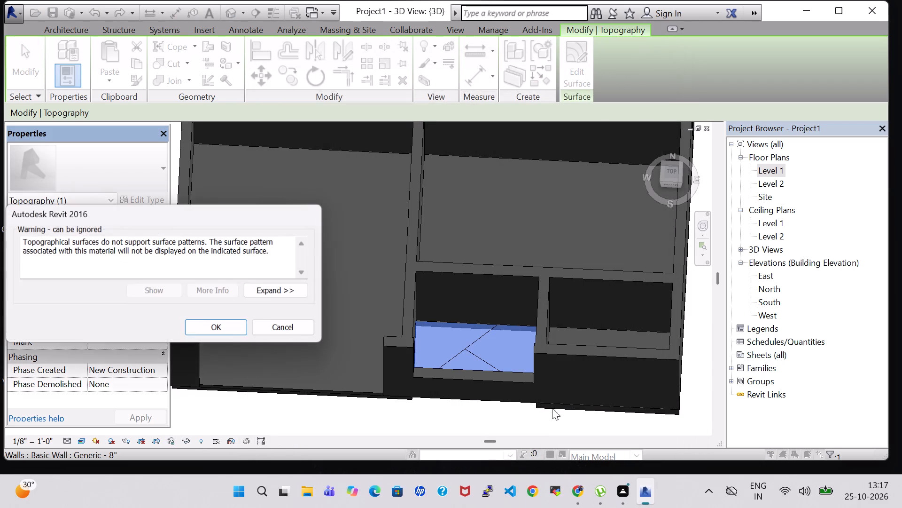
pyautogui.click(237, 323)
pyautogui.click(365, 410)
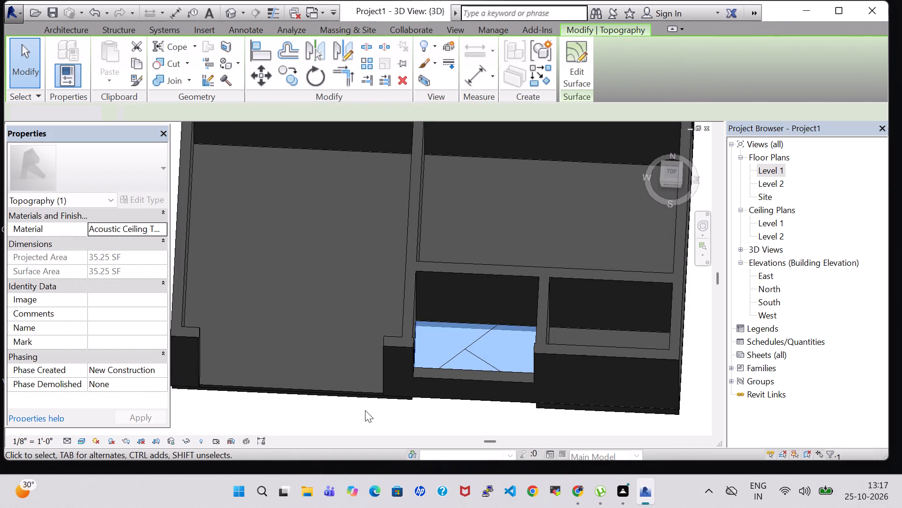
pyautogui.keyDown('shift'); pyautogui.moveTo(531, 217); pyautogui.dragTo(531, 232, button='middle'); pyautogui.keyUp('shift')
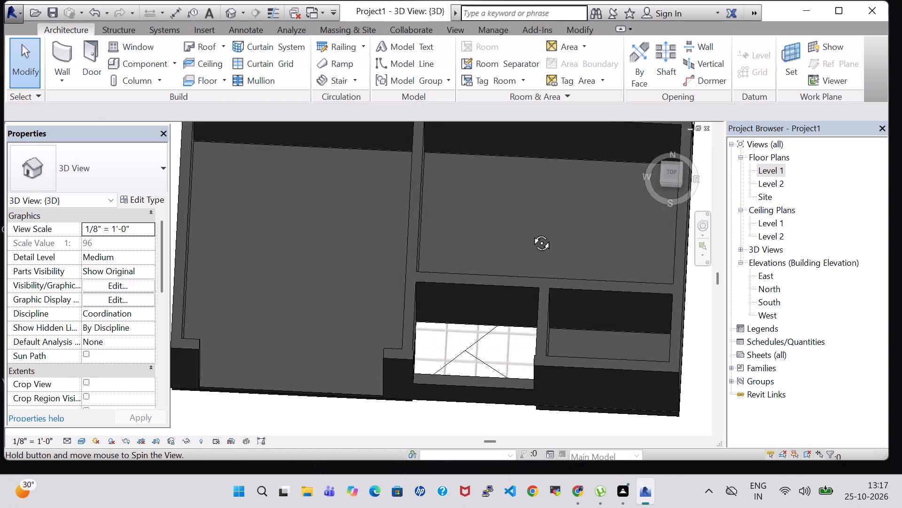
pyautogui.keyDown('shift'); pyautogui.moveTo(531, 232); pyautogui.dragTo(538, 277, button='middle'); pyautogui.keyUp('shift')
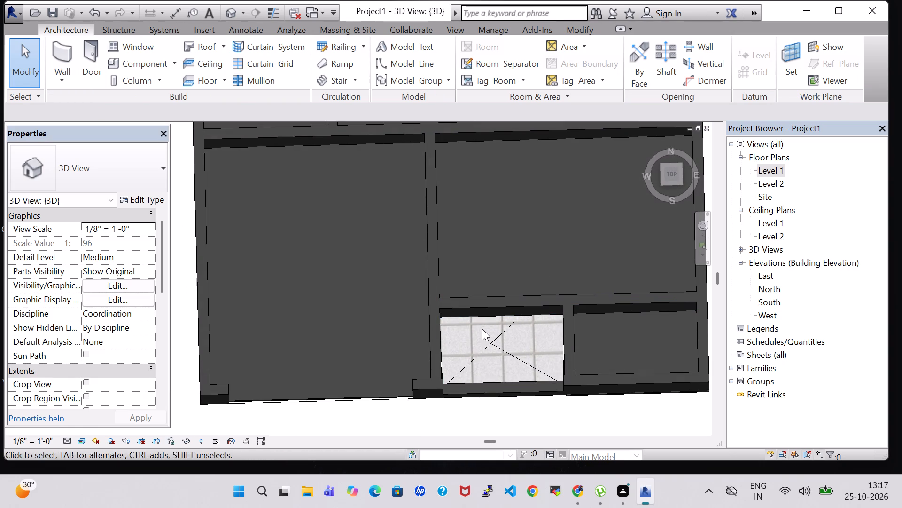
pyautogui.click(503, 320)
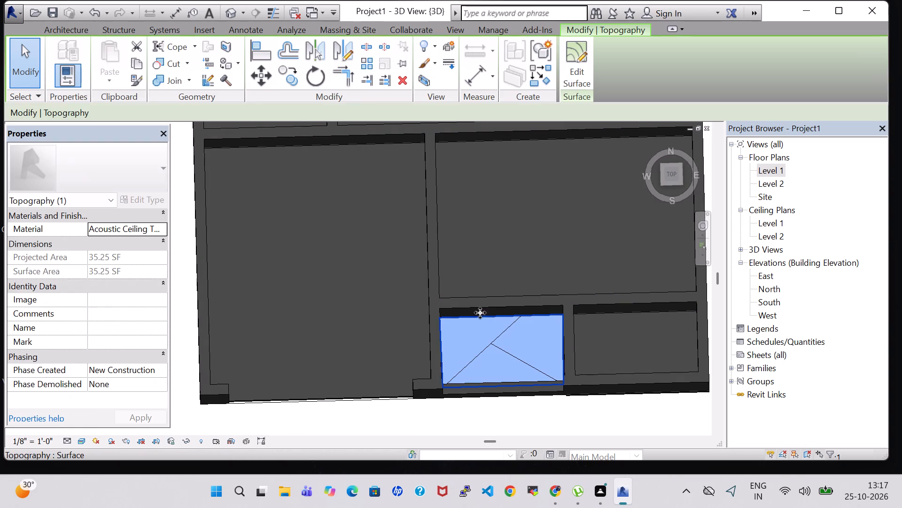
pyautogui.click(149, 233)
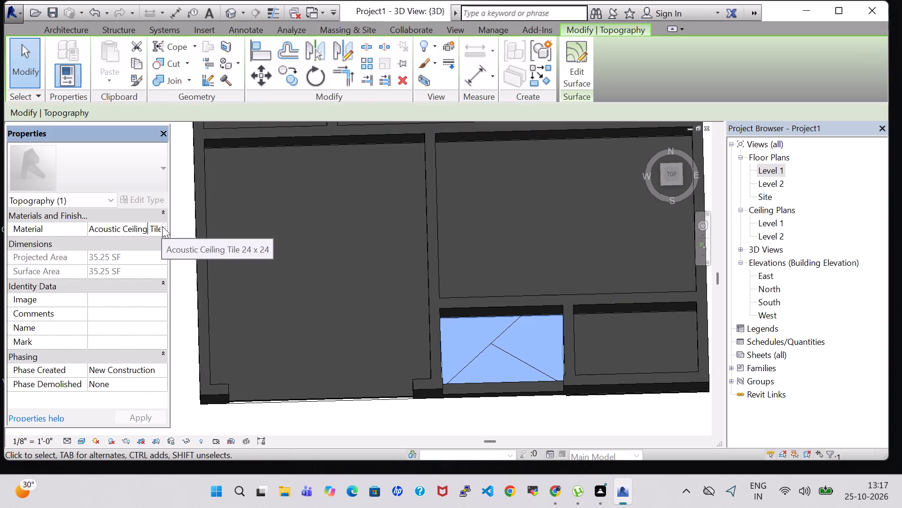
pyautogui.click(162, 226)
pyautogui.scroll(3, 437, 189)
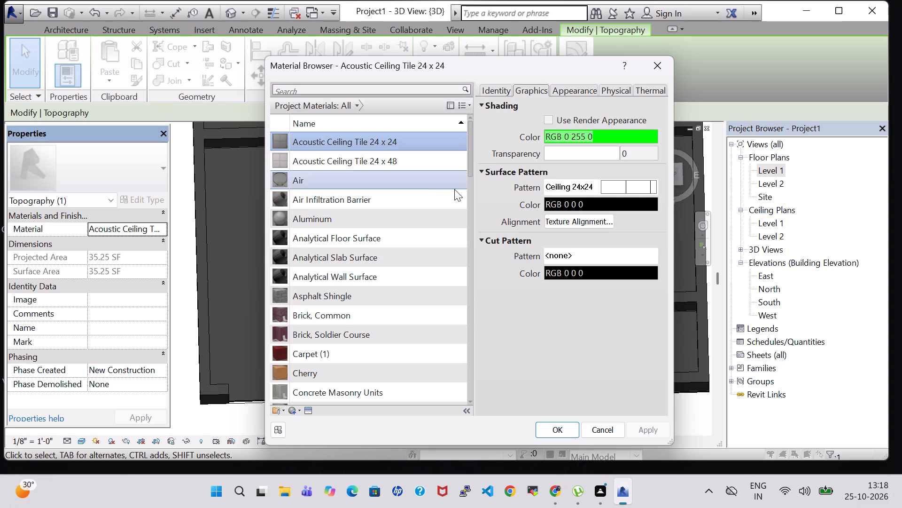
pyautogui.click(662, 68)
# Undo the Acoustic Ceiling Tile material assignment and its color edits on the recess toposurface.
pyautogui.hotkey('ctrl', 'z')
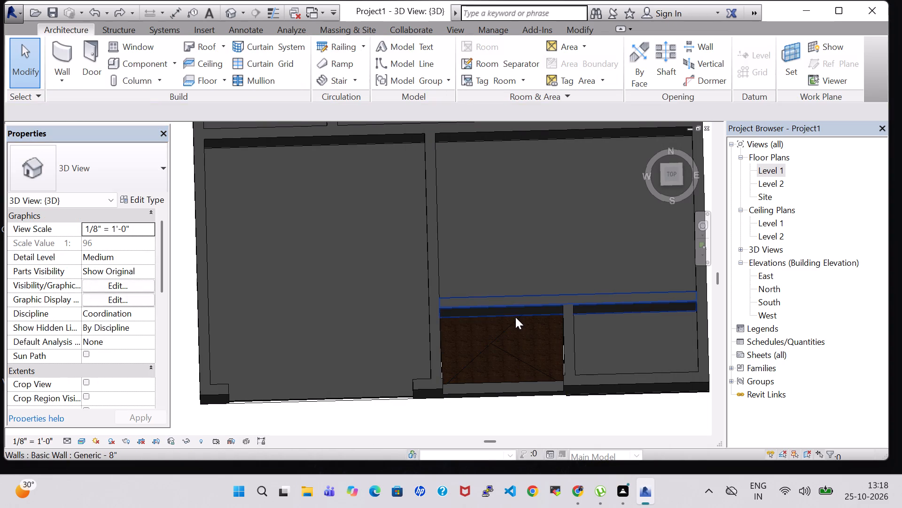
# For the recess toposurface, pick the Default Mass Zone material and set its shading color to green, RGB 0 255 0.
pyautogui.scroll(5, 514, 333)
pyautogui.click(507, 303)
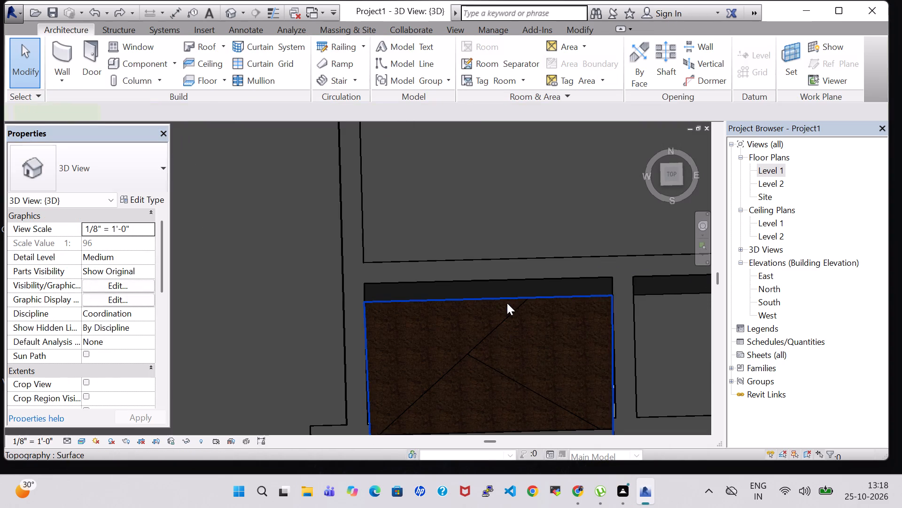
pyautogui.click(145, 228)
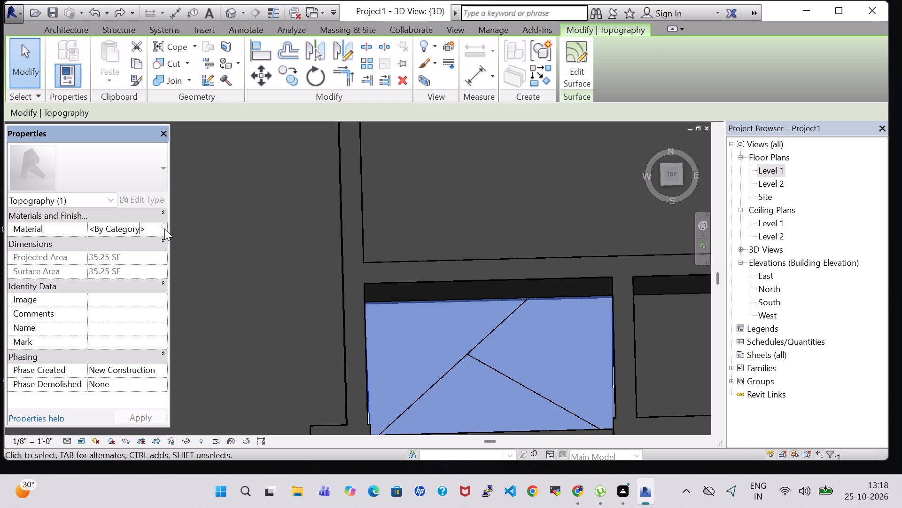
pyautogui.click(164, 226)
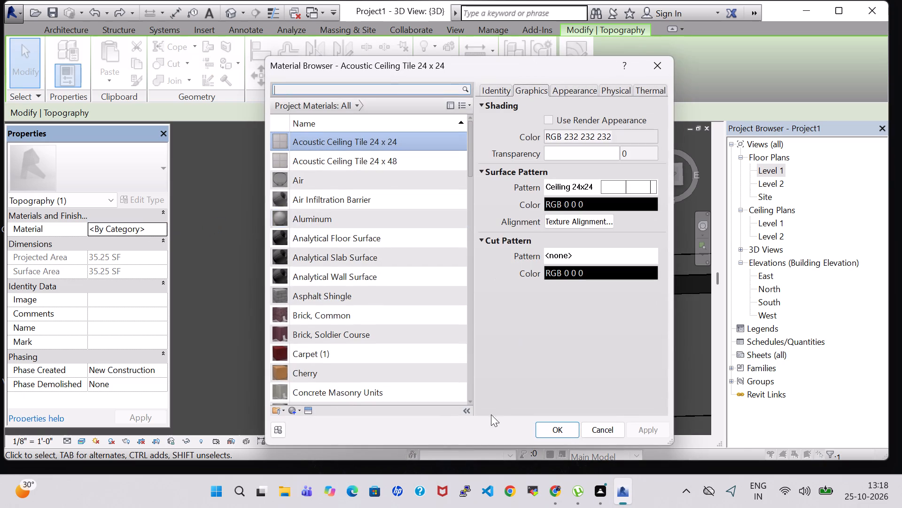
pyautogui.scroll(-9, 426, 313)
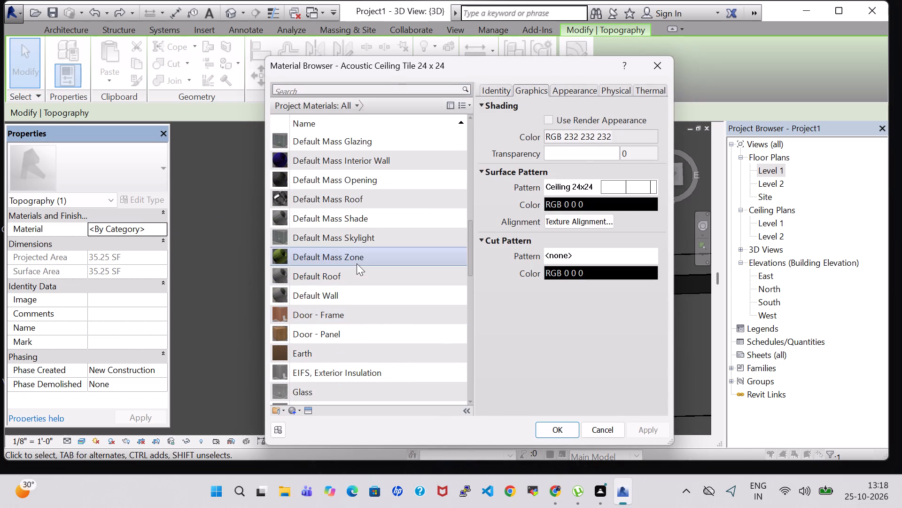
pyautogui.click(356, 262)
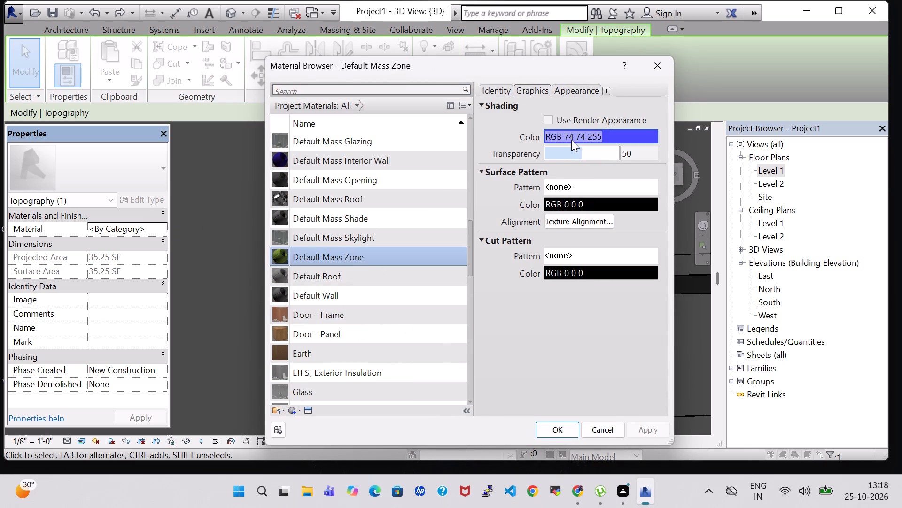
pyautogui.click(571, 140)
pyautogui.click(376, 270)
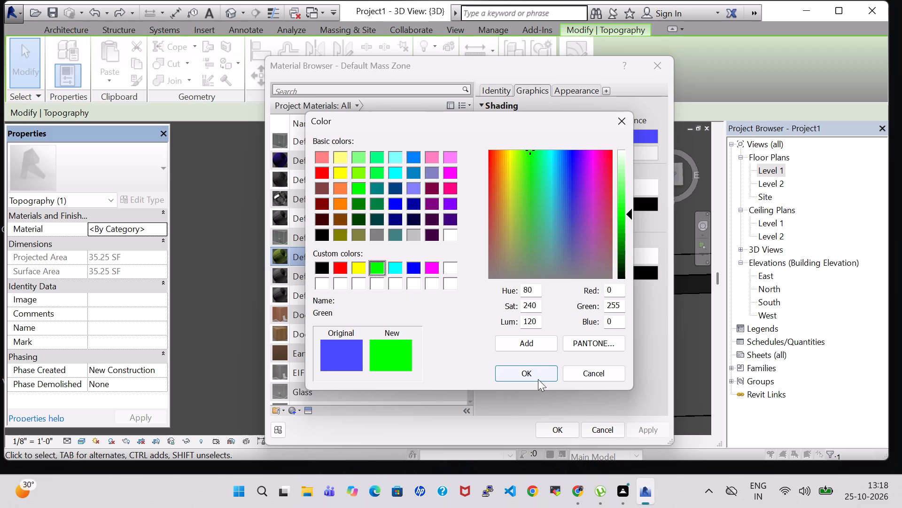
pyautogui.click(538, 380)
# Keep the Default Mass Zone appearance color at RGB 133 178 44 and apply the material changes.
pyautogui.click(498, 92)
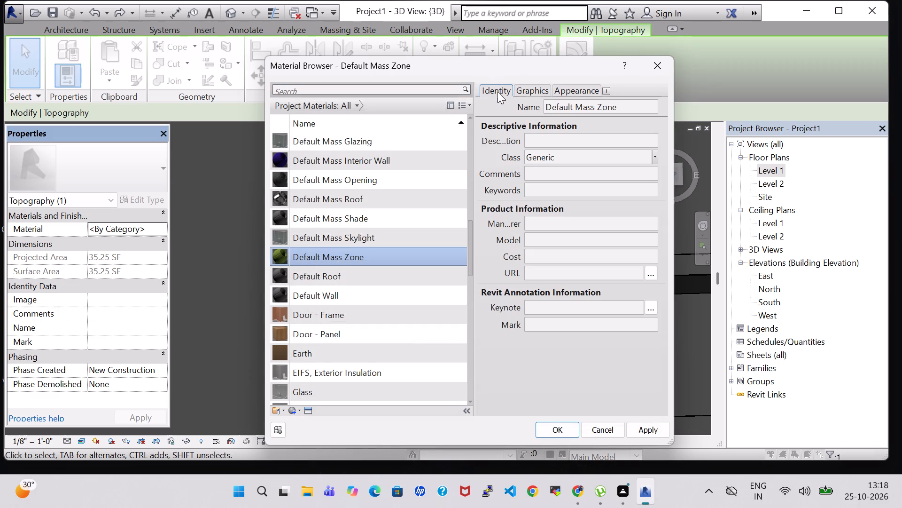
pyautogui.click(568, 90)
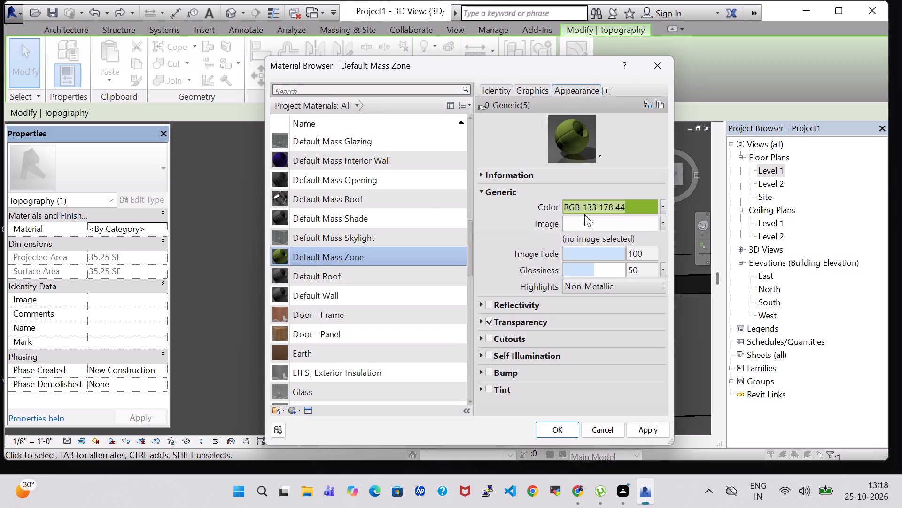
pyautogui.click(591, 211)
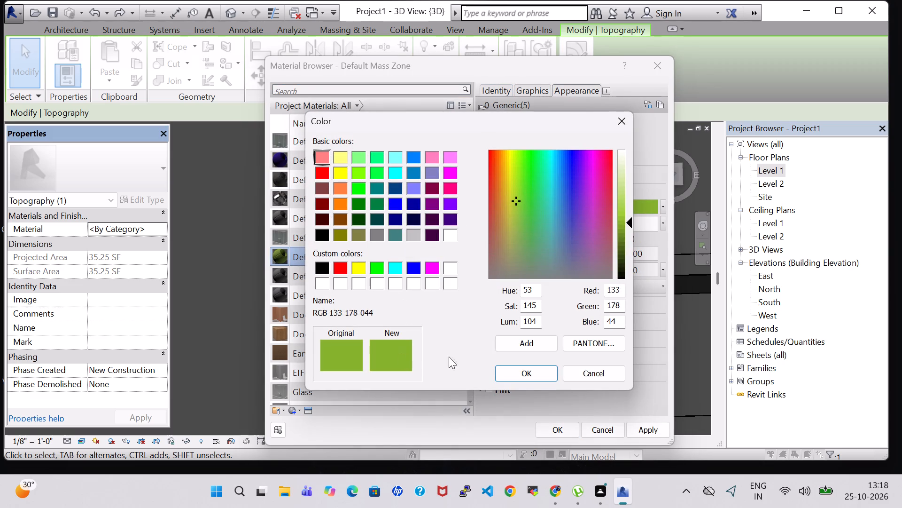
pyautogui.click(528, 377)
pyautogui.click(644, 427)
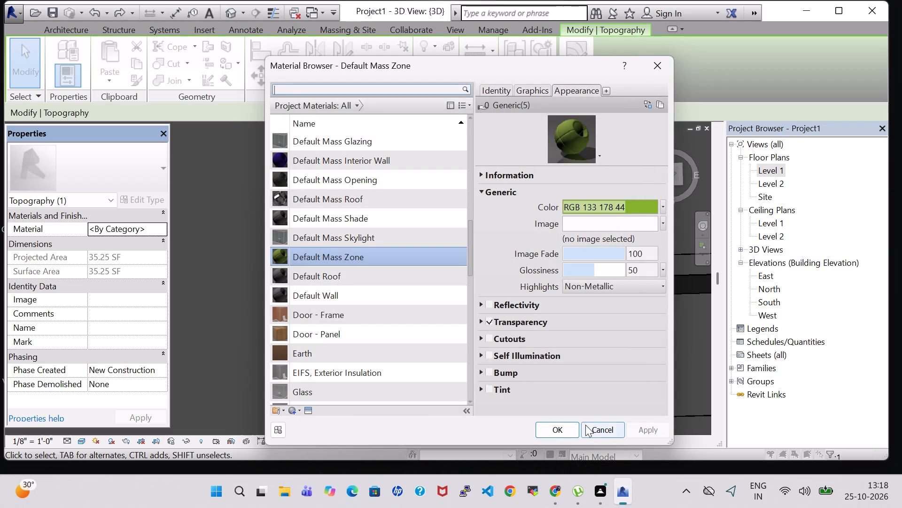
# Accept the Default Mass Zone material for the recess toposurface and clear the selection.
pyautogui.click(552, 433)
pyautogui.scroll(-3, 213, 287)
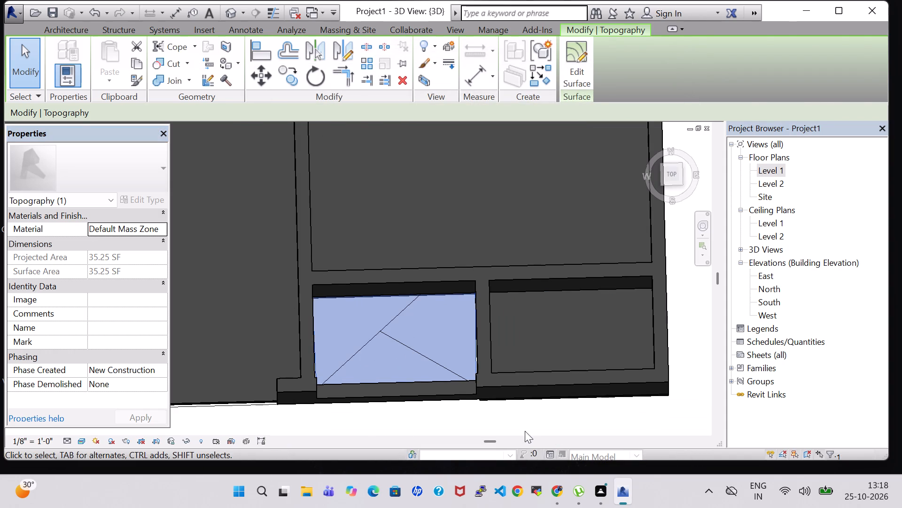
pyautogui.click(501, 416)
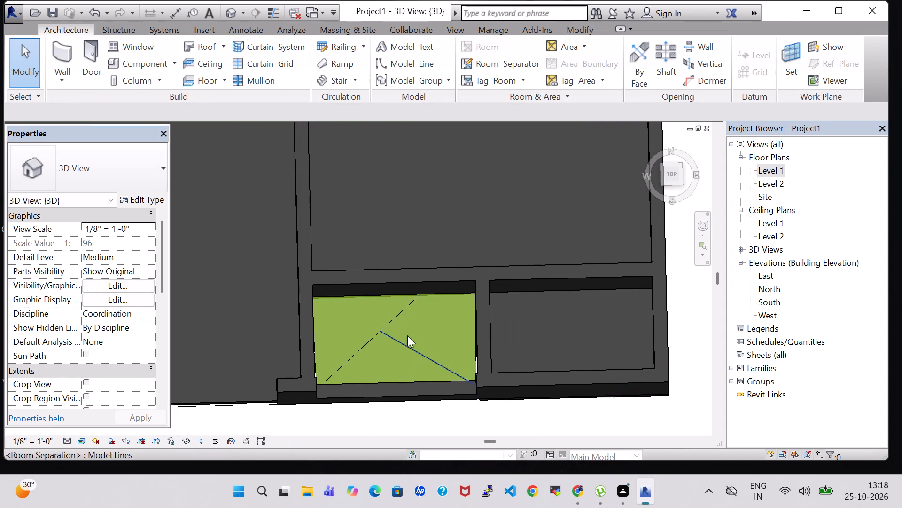
# Change the Level 1 floor slab's type to Wood Truss Joist 12" - Carpet Finish.
pyautogui.scroll(-1, 683, 307)
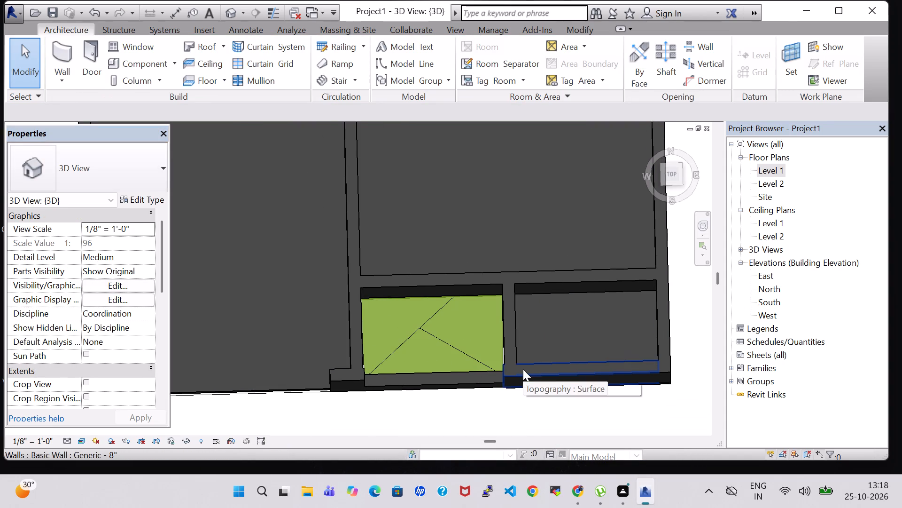
pyautogui.keyDown('shift'); pyautogui.moveTo(481, 404); pyautogui.dragTo(474, 375, button='middle'); pyautogui.keyUp('shift')
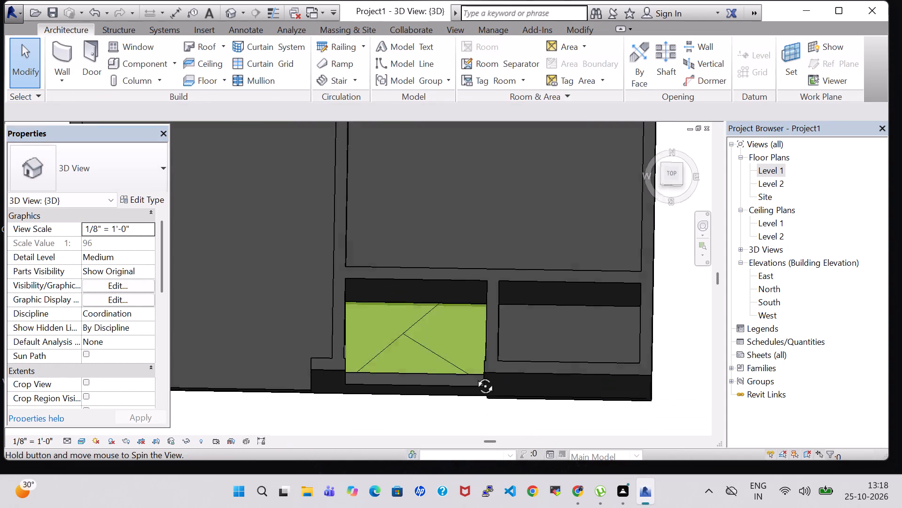
pyautogui.keyDown('shift'); pyautogui.moveTo(474, 375); pyautogui.dragTo(470, 345, button='middle'); pyautogui.keyUp('shift')
pyautogui.scroll(-3, 439, 411)
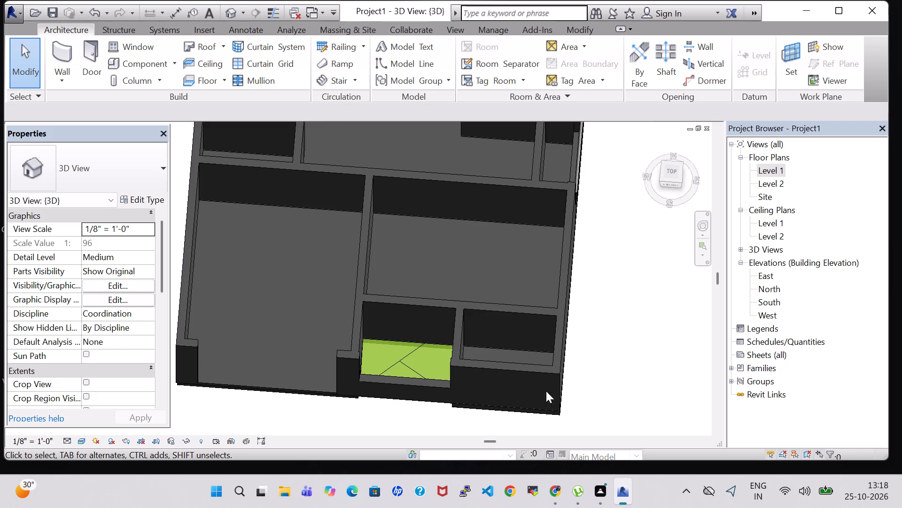
pyautogui.keyDown('shift'); pyautogui.moveTo(599, 358); pyautogui.dragTo(621, 236, button='middle'); pyautogui.keyUp('shift')
pyautogui.keyDown('shift'); pyautogui.middleClick(623, 231); pyautogui.keyUp('shift')
pyautogui.keyDown('shift'); pyautogui.moveTo(469, 387); pyautogui.dragTo(460, 355, button='middle'); pyautogui.keyUp('shift')
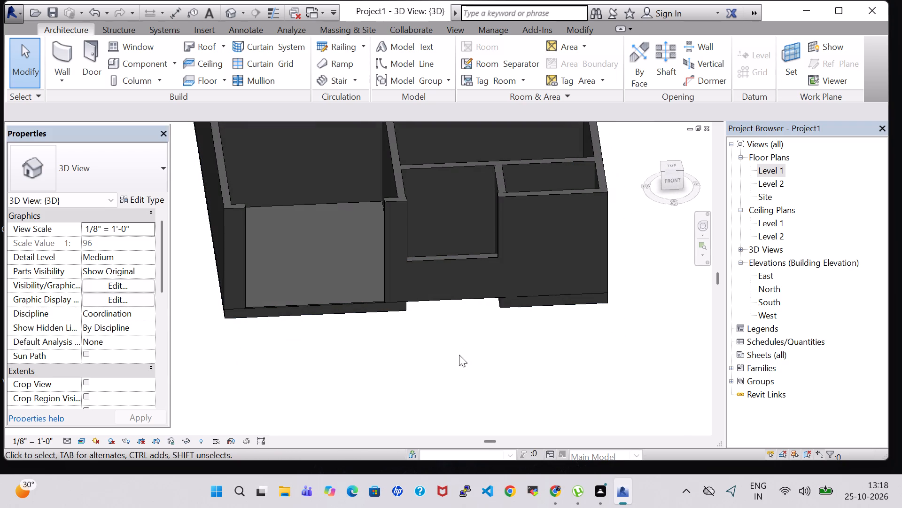
pyautogui.click(371, 311)
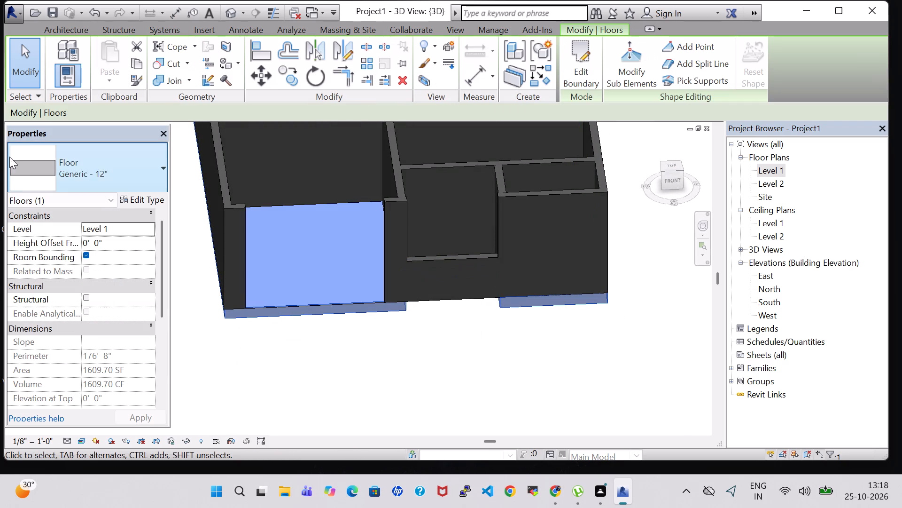
pyautogui.click(69, 162)
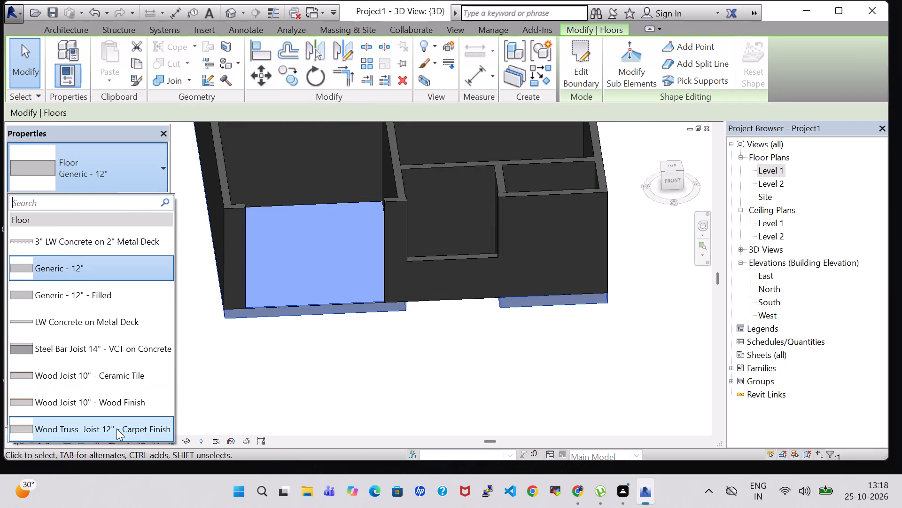
pyautogui.click(117, 429)
pyautogui.click(415, 328)
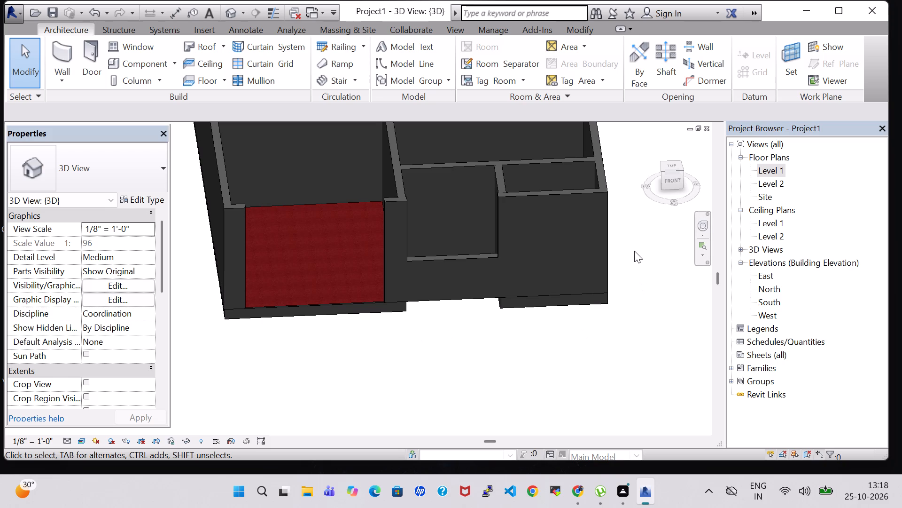
# Examine the carpet-finish floor, the recess and the existing side railing from above and around the building in 3D.
pyautogui.keyDown('shift'); pyautogui.moveTo(634, 251); pyautogui.dragTo(613, 357, button='middle'); pyautogui.keyUp('shift')
pyautogui.keyDown('shift'); pyautogui.moveTo(592, 296); pyautogui.dragTo(601, 354, button='middle'); pyautogui.keyUp('shift')
pyautogui.keyDown('shift'); pyautogui.moveTo(611, 285); pyautogui.dragTo(615, 344, button='middle'); pyautogui.keyUp('shift')
pyautogui.scroll(-1, 615, 263)
pyautogui.moveTo(622, 262); pyautogui.dragTo(613, 321, button='middle')
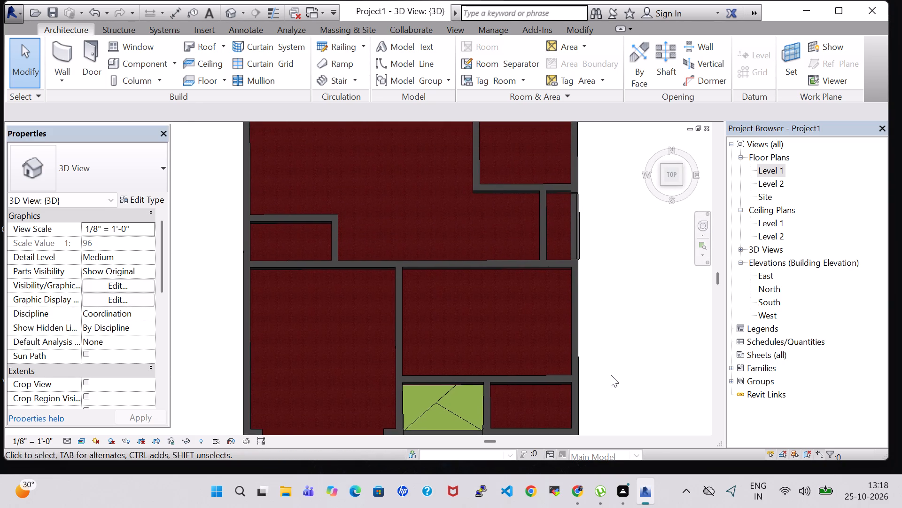
pyautogui.keyDown('shift'); pyautogui.moveTo(611, 376); pyautogui.dragTo(578, 217, button='middle'); pyautogui.keyUp('shift')
pyautogui.keyDown('shift'); pyautogui.moveTo(609, 392); pyautogui.dragTo(593, 277, button='middle'); pyautogui.keyUp('shift')
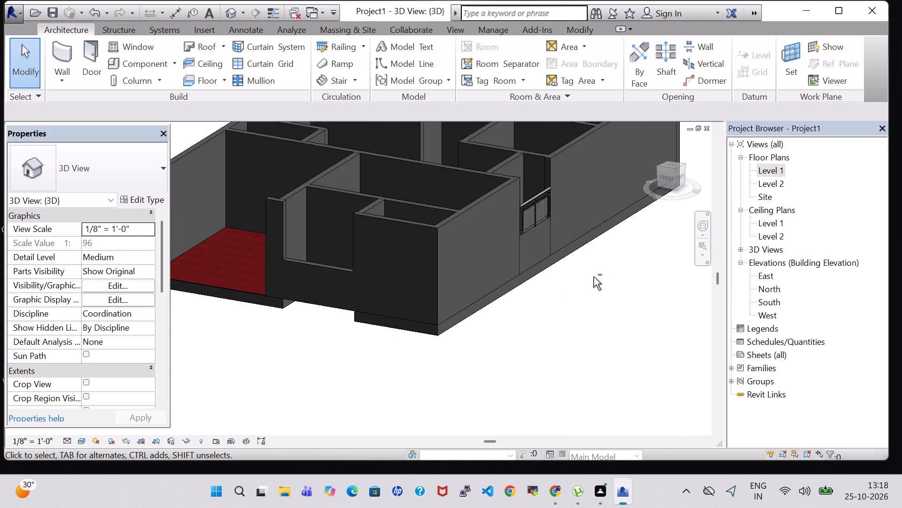
pyautogui.keyDown('shift'); pyautogui.moveTo(587, 296); pyautogui.dragTo(506, 302, button='middle'); pyautogui.keyUp('shift')
pyautogui.keyDown('shift'); pyautogui.moveTo(324, 316); pyautogui.dragTo(352, 321, button='middle'); pyautogui.keyUp('shift')
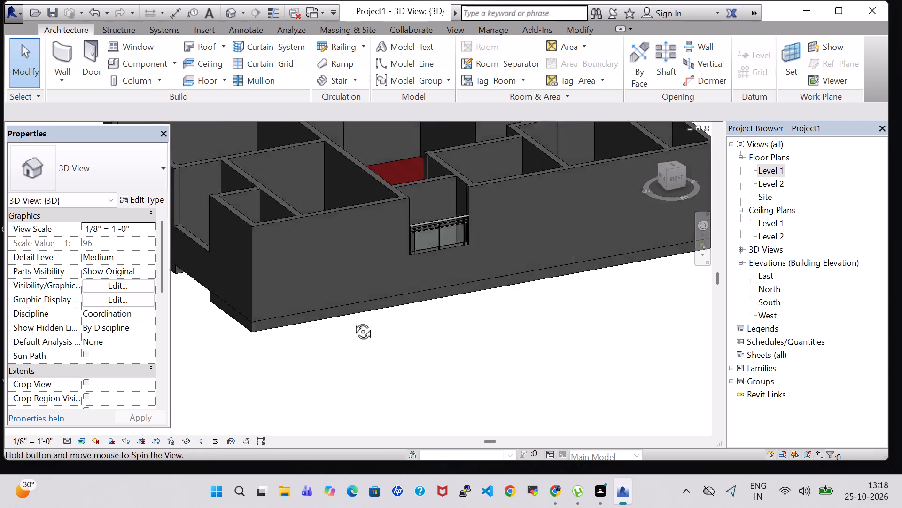
pyautogui.keyDown('shift'); pyautogui.moveTo(352, 321); pyautogui.dragTo(434, 323, button='middle'); pyautogui.keyUp('shift')
# In the Level 1 plan, create a railing about 7' 9" long across the south recess opening, with base offset 4' 0".
pyautogui.doubleClick(781, 168)
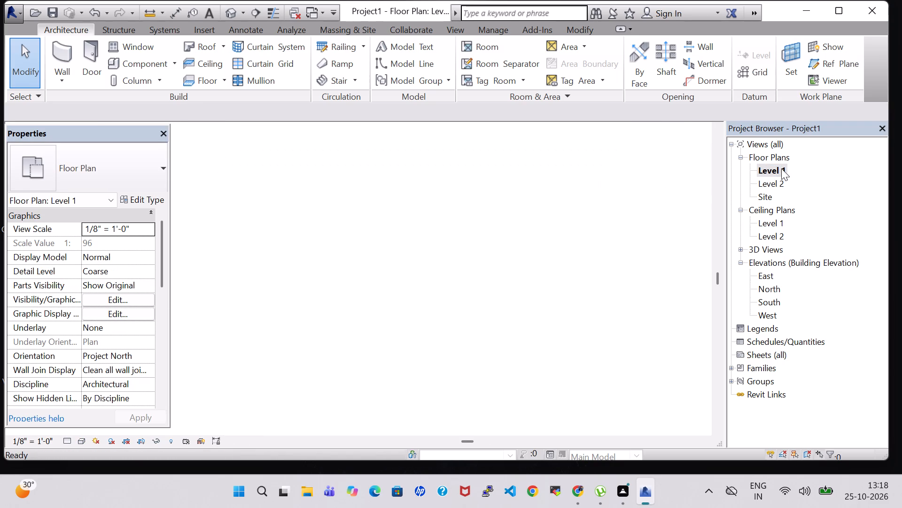
pyautogui.scroll(-2, 532, 225)
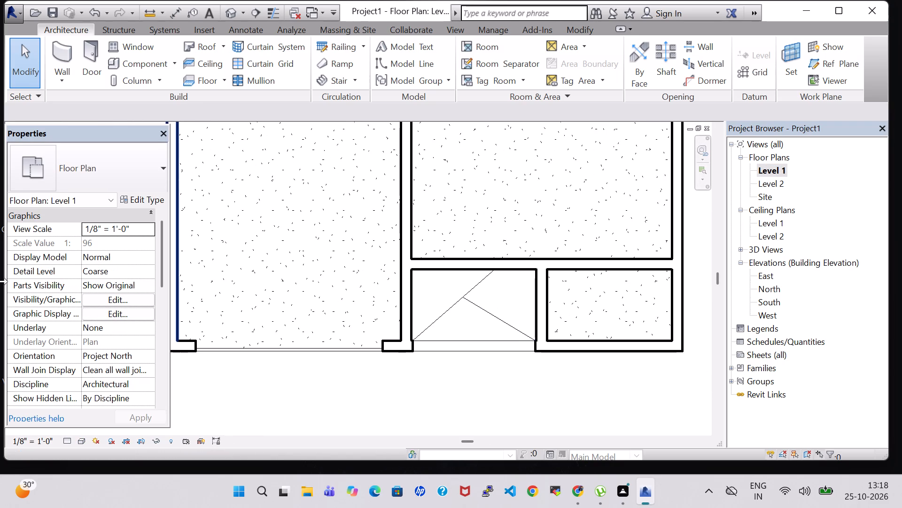
pyautogui.click(336, 47)
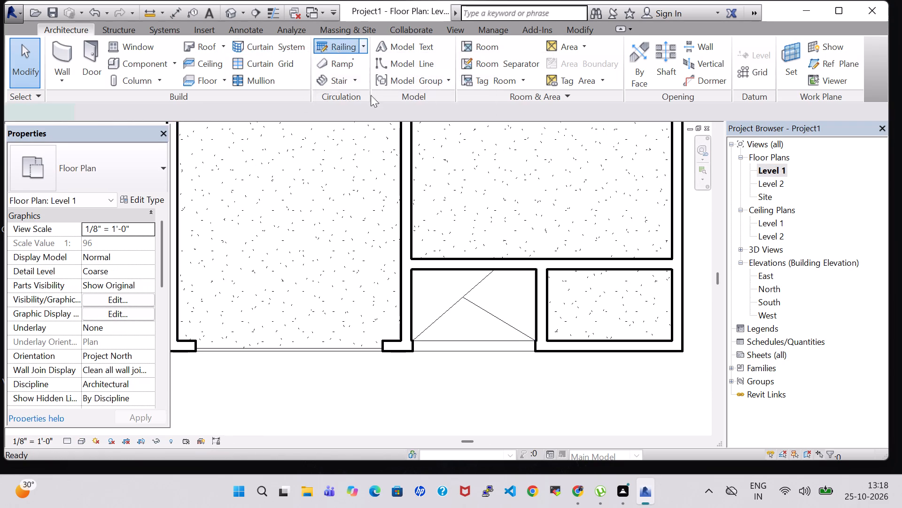
pyautogui.scroll(4, 421, 376)
pyautogui.click(406, 333)
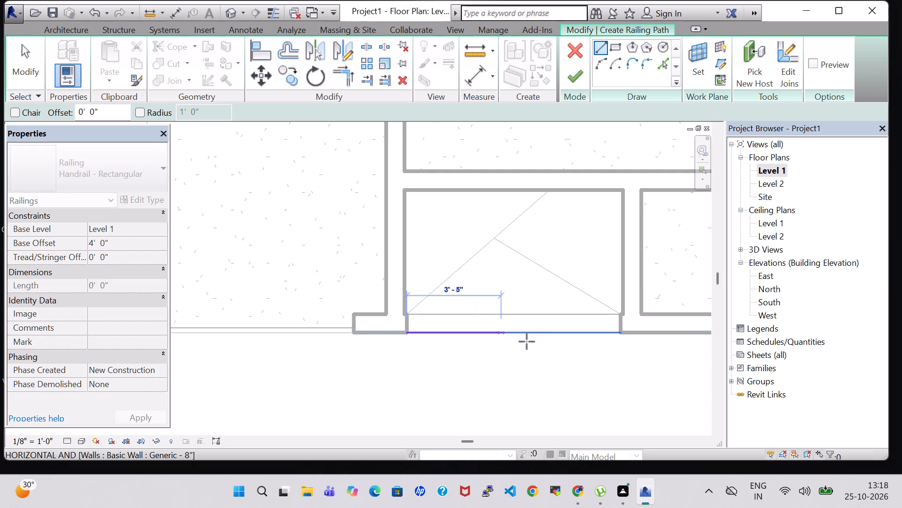
pyautogui.click(620, 333)
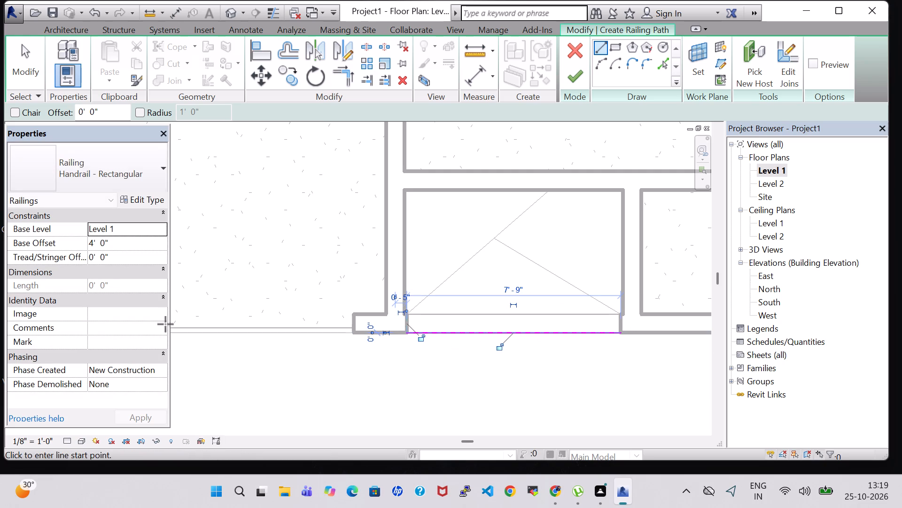
pyautogui.click(573, 75)
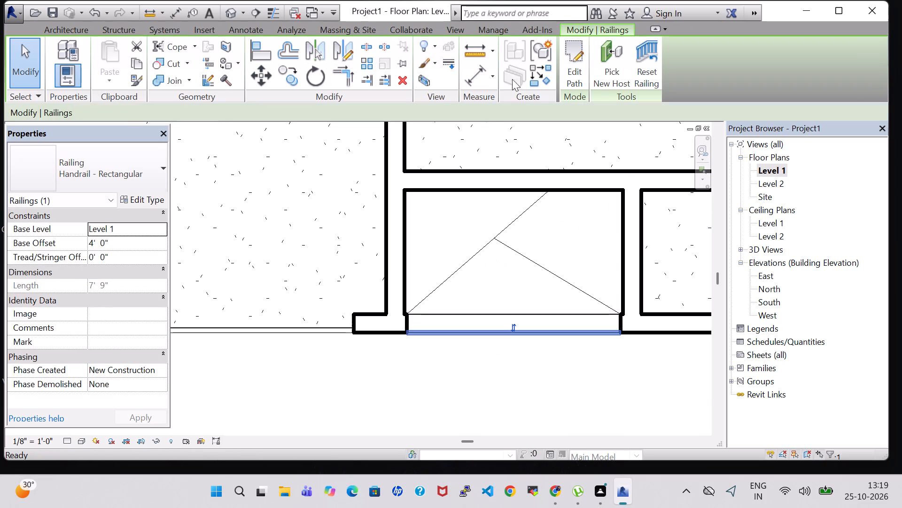
# In the 3D view, change the south recess railing's type to Glass Panel - Bottom Fill.
pyautogui.click(226, 8)
pyautogui.click(390, 268)
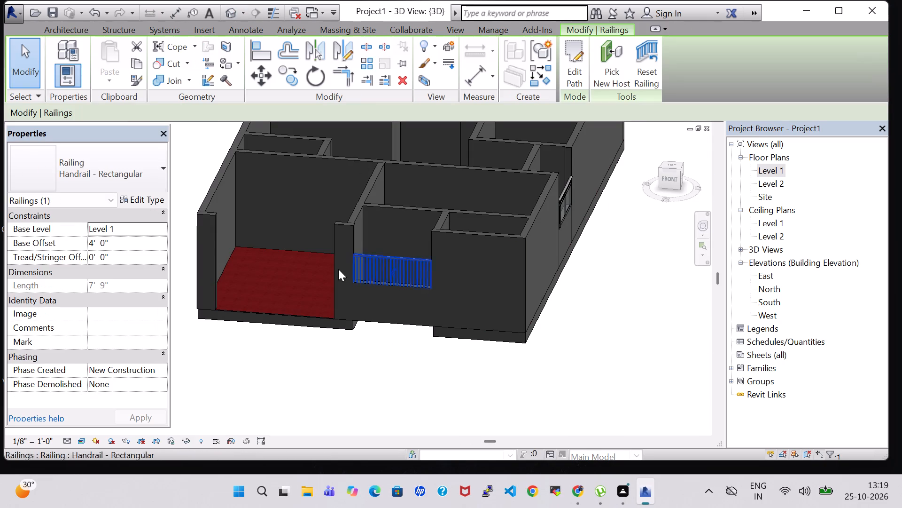
pyautogui.click(150, 176)
pyautogui.click(123, 235)
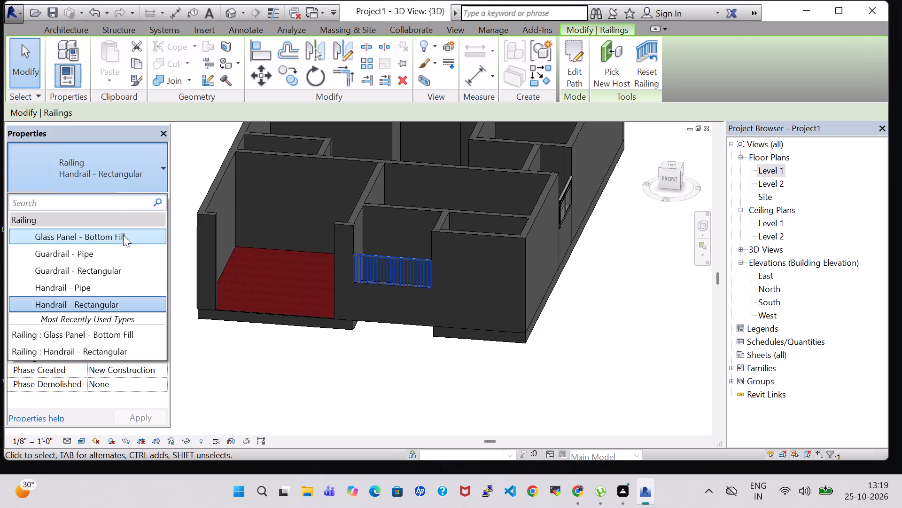
pyautogui.click(412, 387)
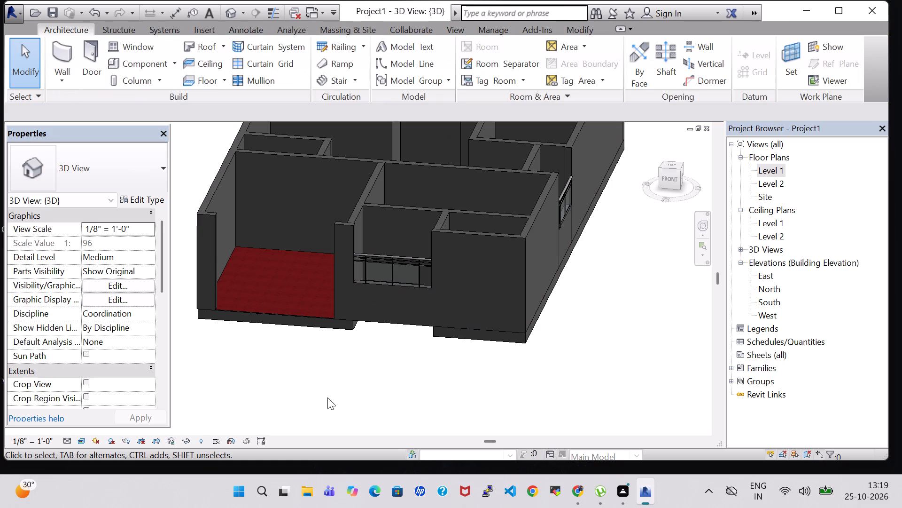
# Examine the south recess glass railing and the surrounding walls from several 3D angles and in the Level 1 plan.
pyautogui.keyDown('shift'); pyautogui.moveTo(327, 397); pyautogui.dragTo(342, 397, button='middle'); pyautogui.keyUp('shift')
pyautogui.scroll(3, 336, 381)
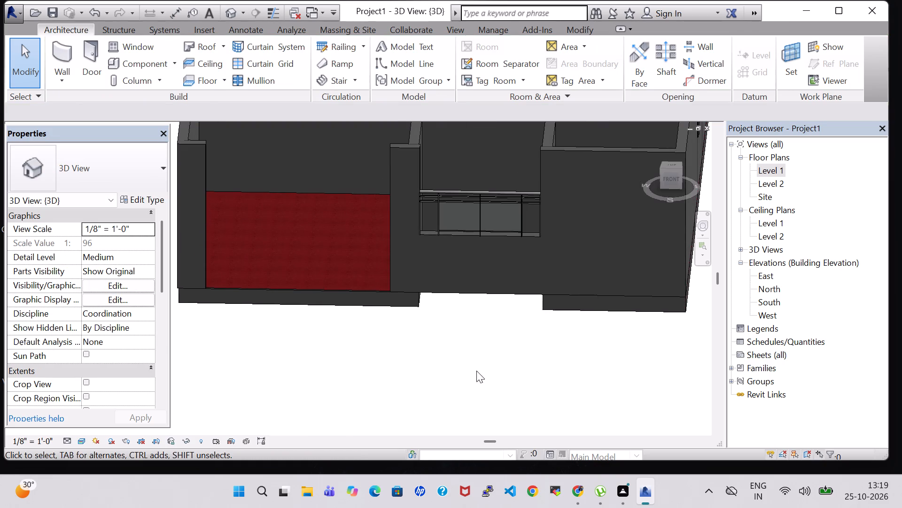
pyautogui.moveTo(480, 367); pyautogui.dragTo(417, 412, button='middle')
pyautogui.scroll(-1, 427, 396)
pyautogui.keyDown('shift'); pyautogui.moveTo(634, 271); pyautogui.dragTo(633, 302, button='middle'); pyautogui.keyUp('shift')
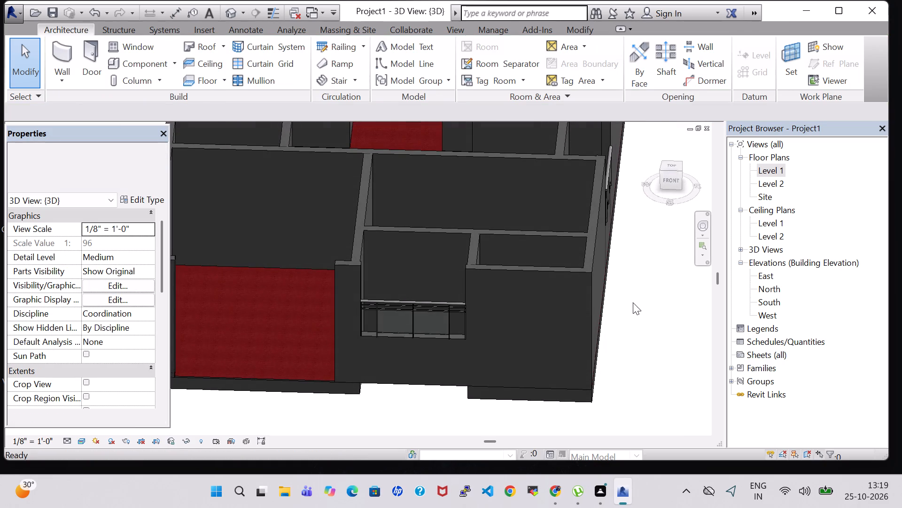
pyautogui.keyDown('shift'); pyautogui.moveTo(635, 319); pyautogui.dragTo(498, 288, button='middle'); pyautogui.keyUp('shift')
pyautogui.keyDown('shift'); pyautogui.moveTo(568, 330); pyautogui.dragTo(393, 347, button='middle'); pyautogui.keyUp('shift')
pyautogui.keyDown('shift'); pyautogui.moveTo(632, 314); pyautogui.dragTo(253, 335, button='middle'); pyautogui.keyUp('shift')
pyautogui.moveTo(513, 357); pyautogui.dragTo(587, 305, button='middle')
pyautogui.scroll(-3, 452, 347)
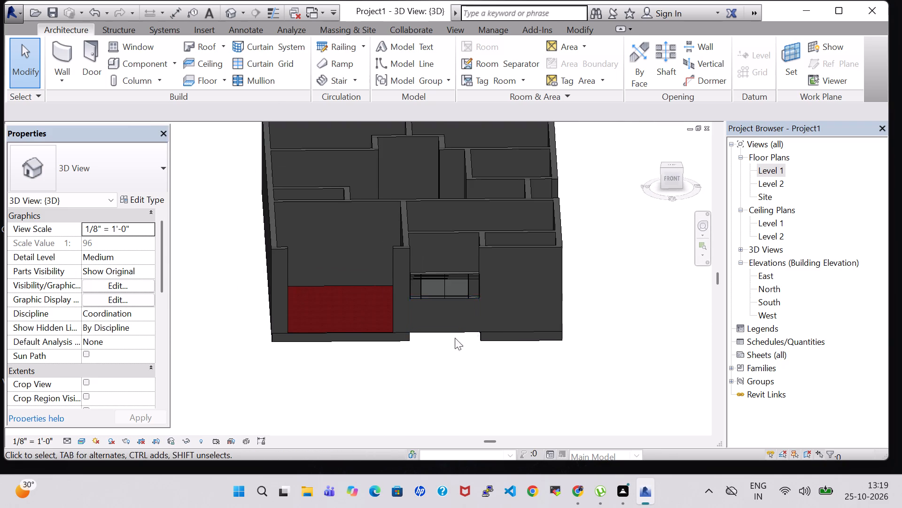
pyautogui.moveTo(617, 291); pyautogui.dragTo(610, 365, button='middle')
pyautogui.keyDown('shift'); pyautogui.moveTo(607, 365); pyautogui.dragTo(599, 325, button='middle'); pyautogui.keyUp('shift')
pyautogui.scroll(2, 505, 344)
pyautogui.keyDown('shift'); pyautogui.moveTo(600, 363); pyautogui.dragTo(614, 357, button='middle'); pyautogui.keyUp('shift')
pyautogui.keyDown('shift'); pyautogui.moveTo(621, 322); pyautogui.dragTo(614, 325, button='middle'); pyautogui.keyUp('shift')
pyautogui.moveTo(614, 325); pyautogui.dragTo(635, 321, button='middle')
pyautogui.middleClick(627, 323)
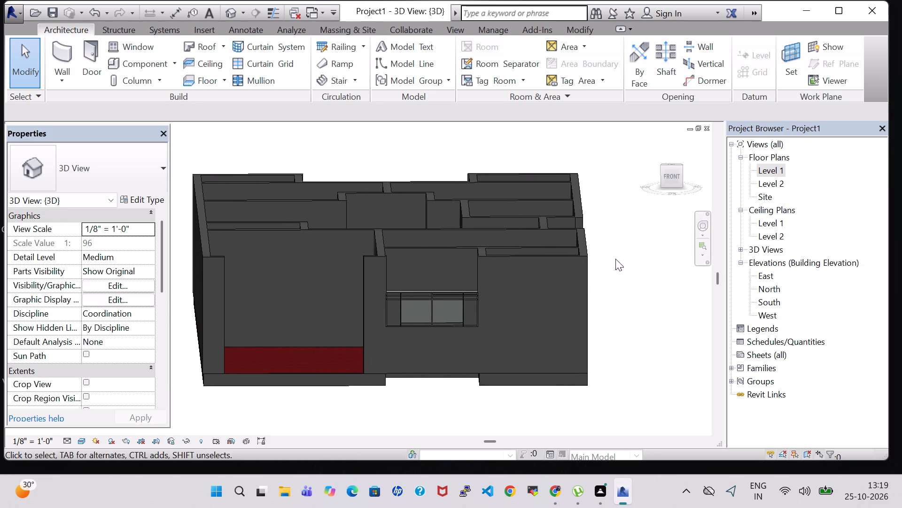
pyautogui.doubleClick(777, 168)
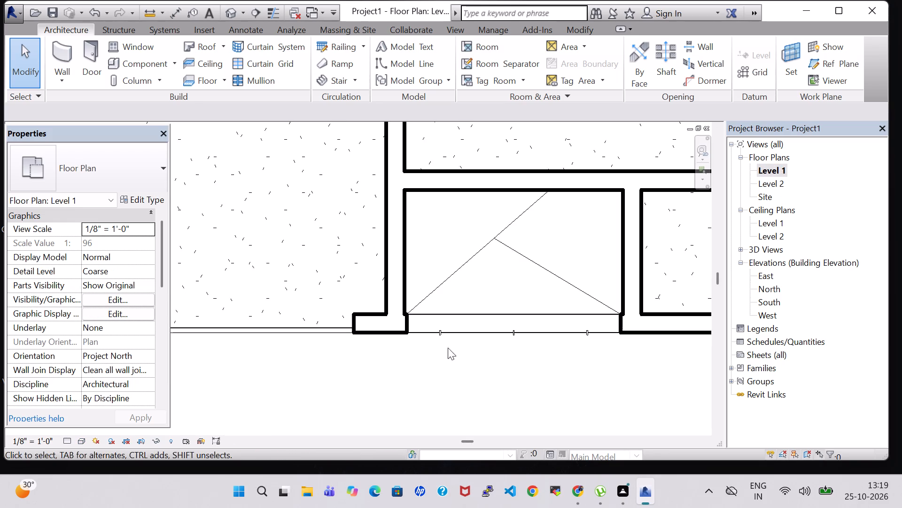
pyautogui.click(229, 10)
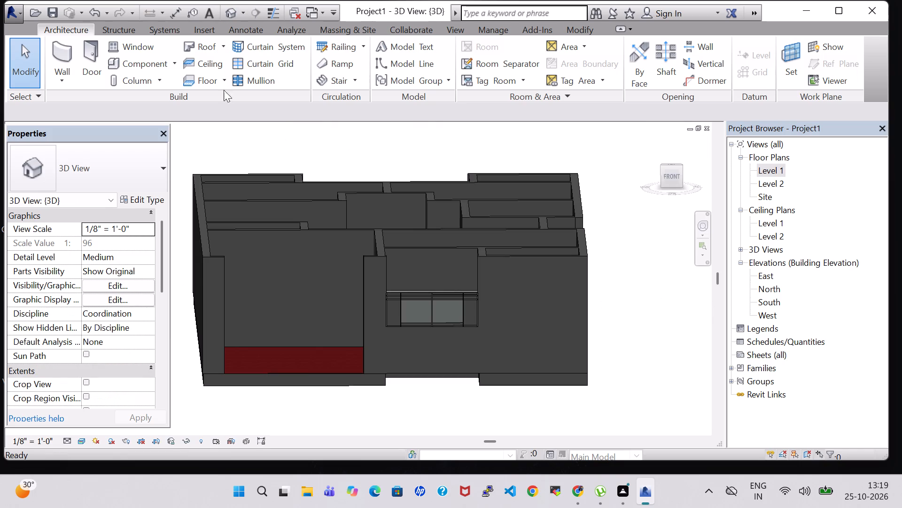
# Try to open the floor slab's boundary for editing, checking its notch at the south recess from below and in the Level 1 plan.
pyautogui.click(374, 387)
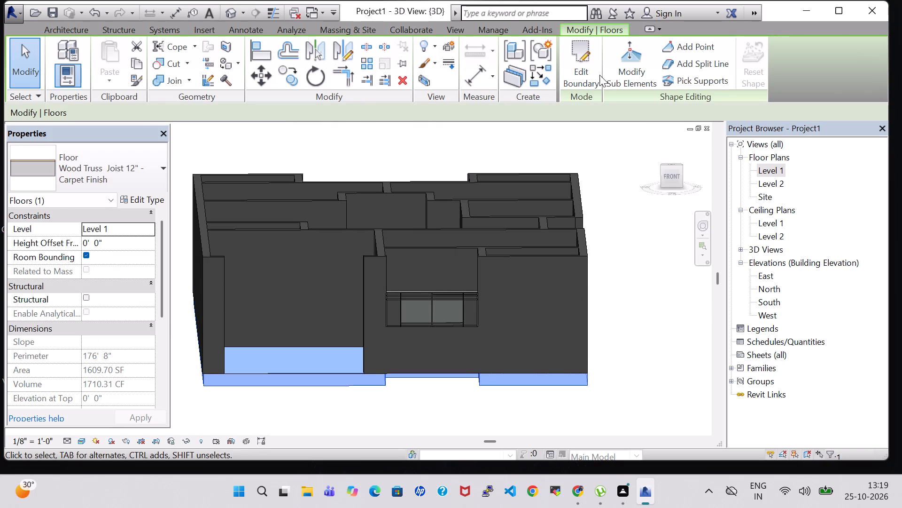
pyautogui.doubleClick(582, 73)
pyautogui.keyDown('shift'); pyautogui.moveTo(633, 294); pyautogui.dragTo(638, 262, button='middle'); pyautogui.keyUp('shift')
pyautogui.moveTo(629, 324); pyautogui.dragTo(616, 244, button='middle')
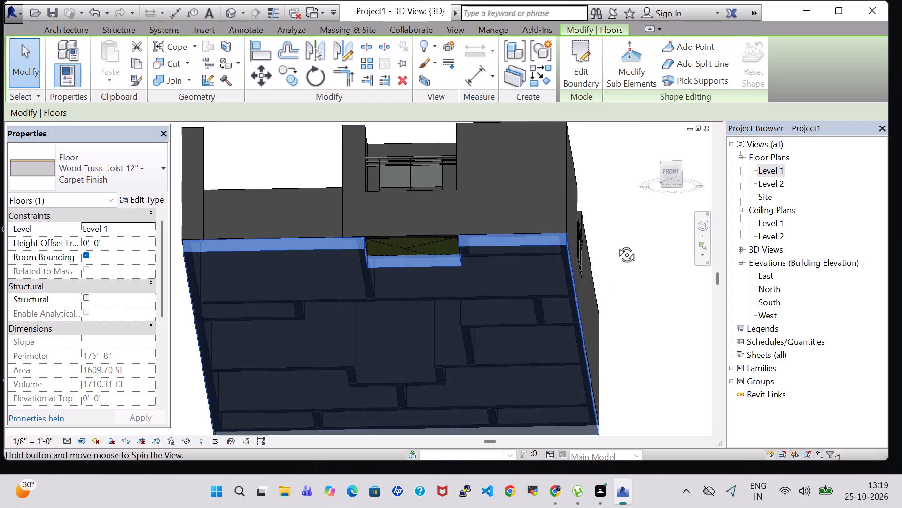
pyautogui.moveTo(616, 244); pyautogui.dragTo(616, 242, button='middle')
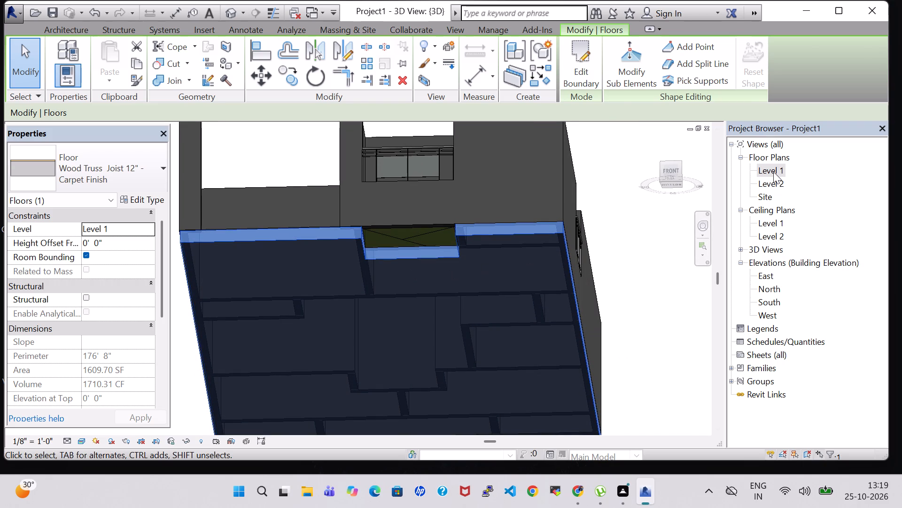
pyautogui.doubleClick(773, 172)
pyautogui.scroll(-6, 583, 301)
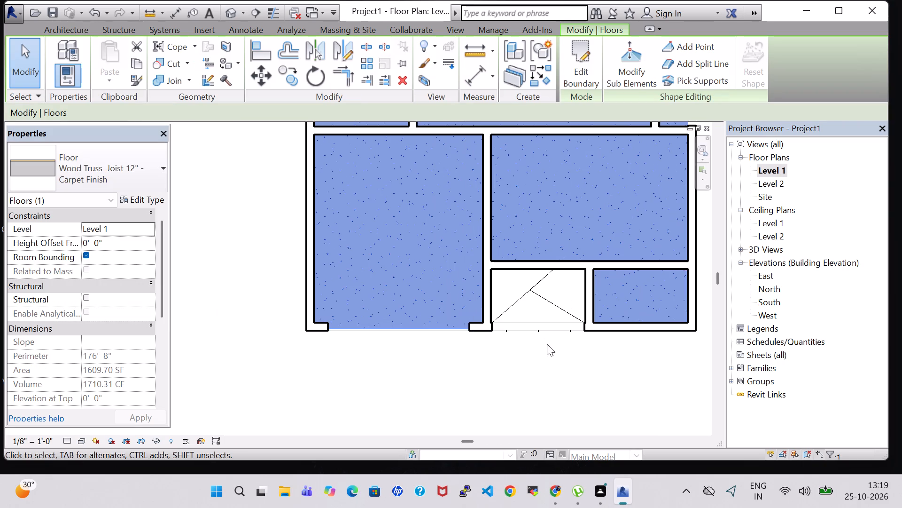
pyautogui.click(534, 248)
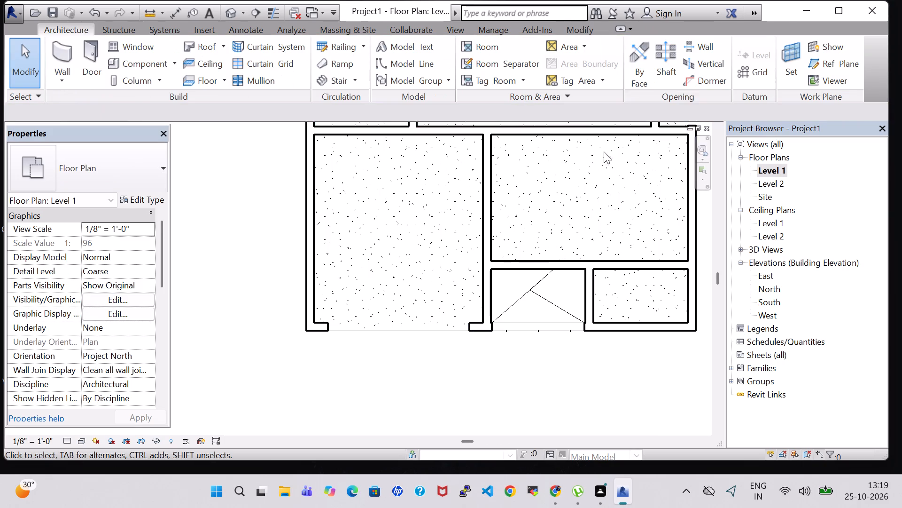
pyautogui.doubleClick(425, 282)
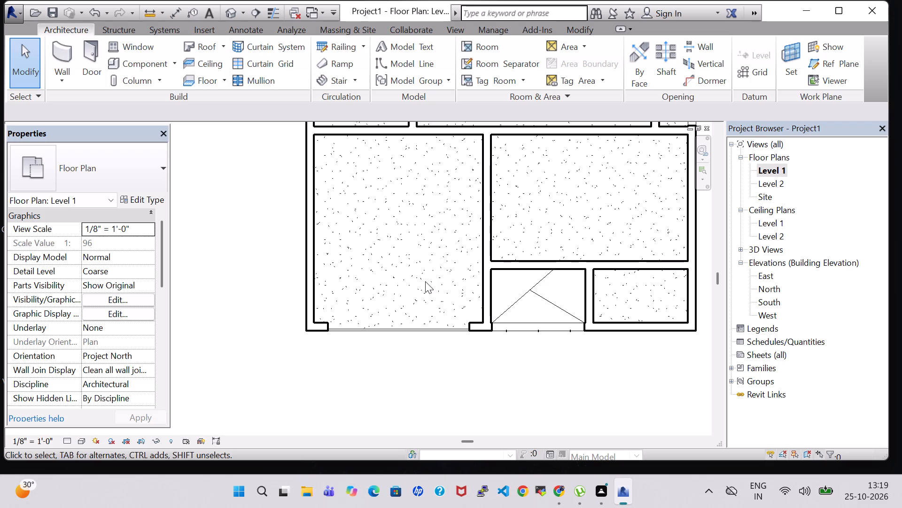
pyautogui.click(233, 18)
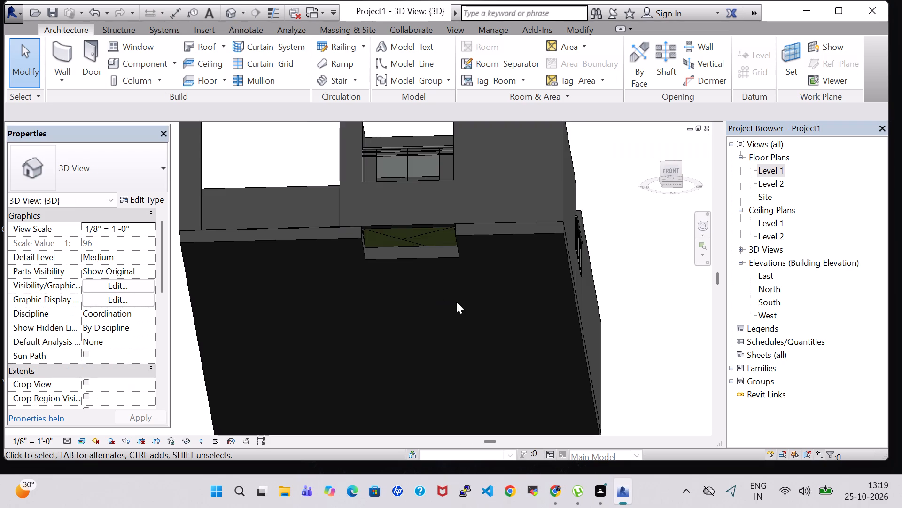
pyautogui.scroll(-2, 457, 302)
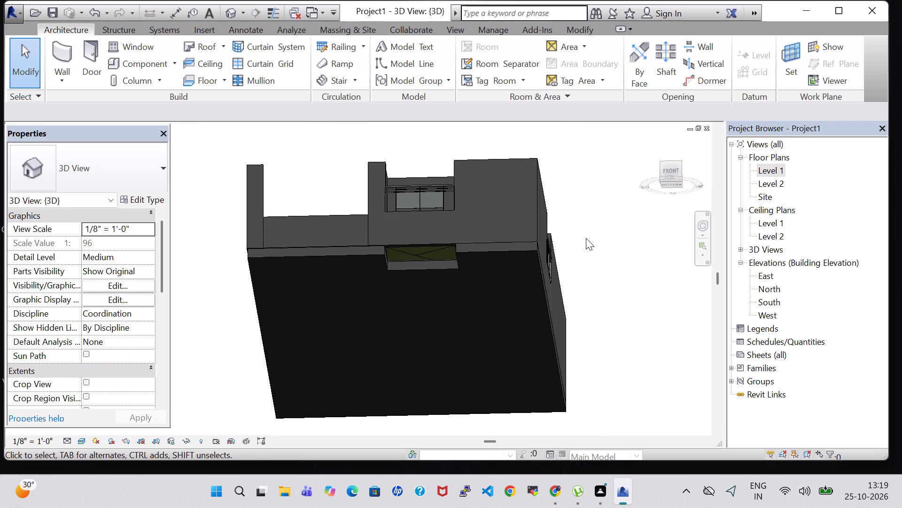
# Edit the floor slab's boundary, moving the 8' notch line at the south recess outward flush with the south edge, and finish the sketch.
pyautogui.keyDown('shift'); pyautogui.moveTo(586, 236); pyautogui.dragTo(581, 312, button='middle'); pyautogui.keyUp('shift')
pyautogui.keyDown('shift'); pyautogui.middleClick(581, 312); pyautogui.keyUp('shift')
pyautogui.keyDown('shift'); pyautogui.moveTo(582, 316); pyautogui.dragTo(592, 346, button='middle'); pyautogui.keyUp('shift')
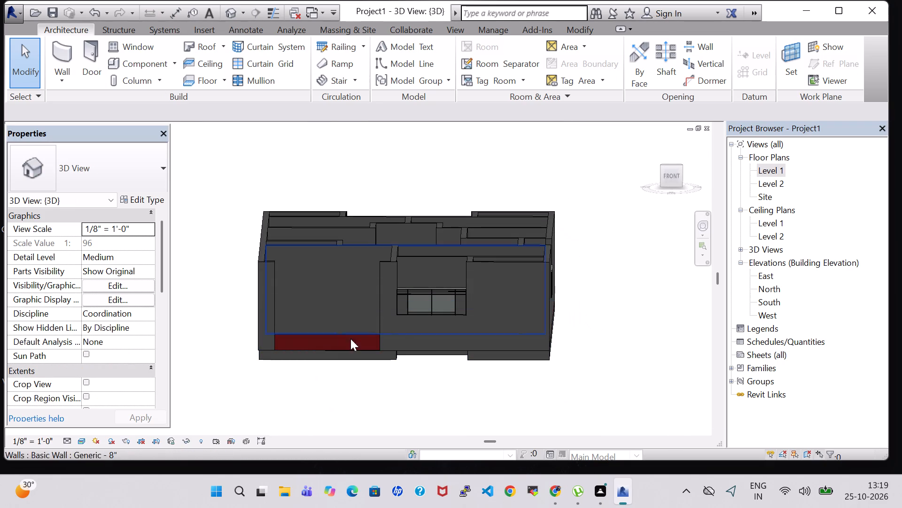
pyautogui.click(363, 360)
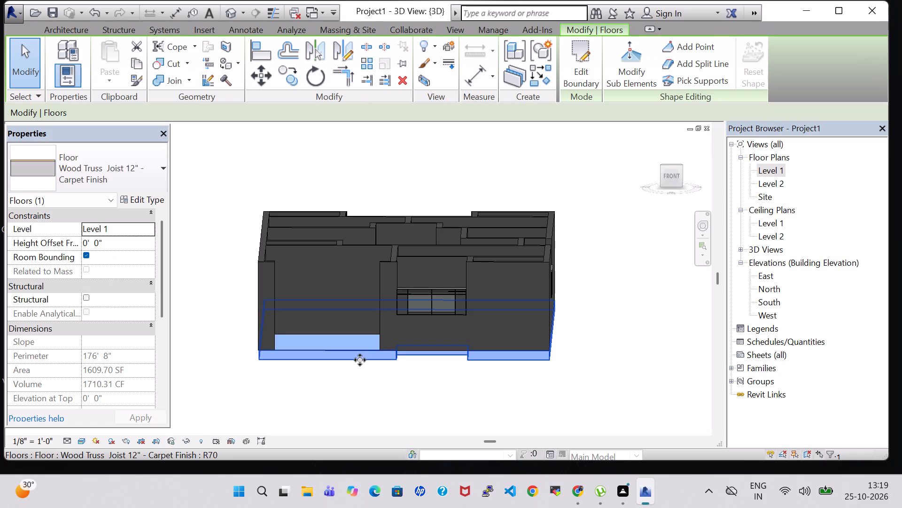
pyautogui.doubleClick(341, 359)
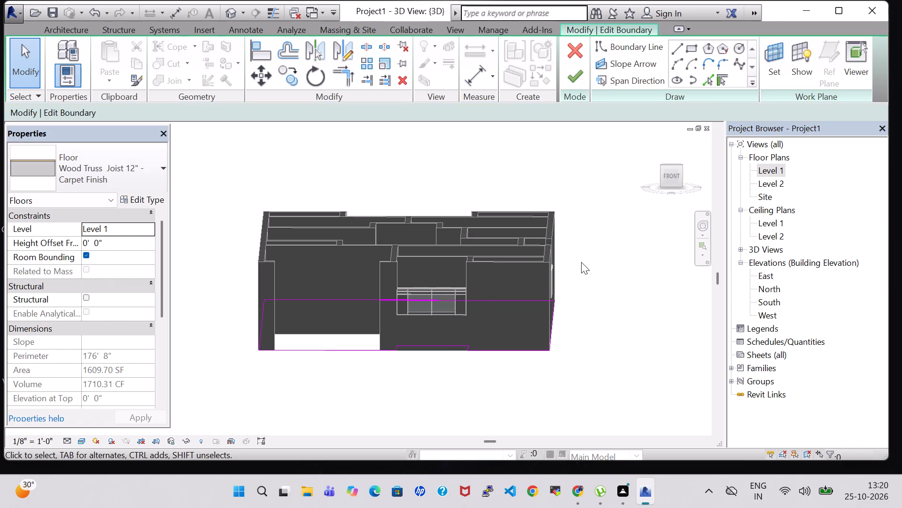
pyautogui.keyDown('shift'); pyautogui.moveTo(581, 262); pyautogui.dragTo(589, 265, button='middle'); pyautogui.keyUp('shift')
pyautogui.keyDown('shift'); pyautogui.middleClick(591, 256); pyautogui.keyUp('shift')
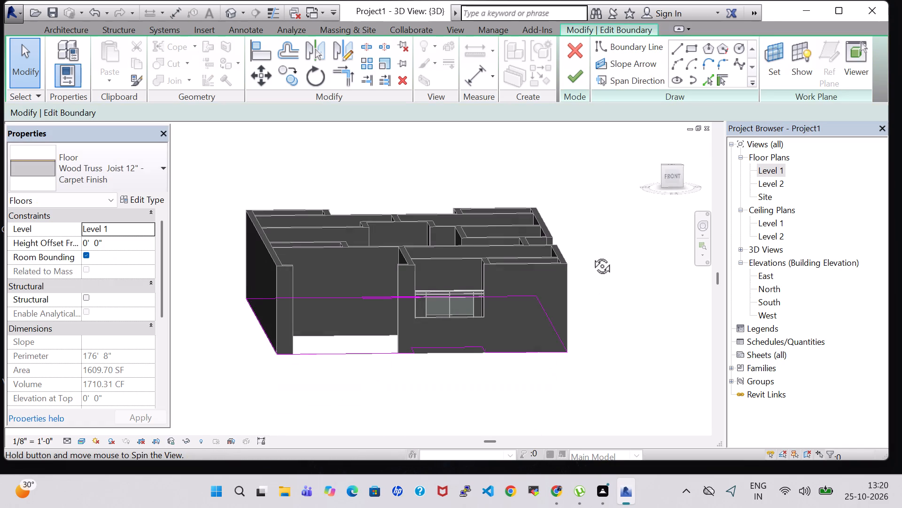
pyautogui.click(447, 343)
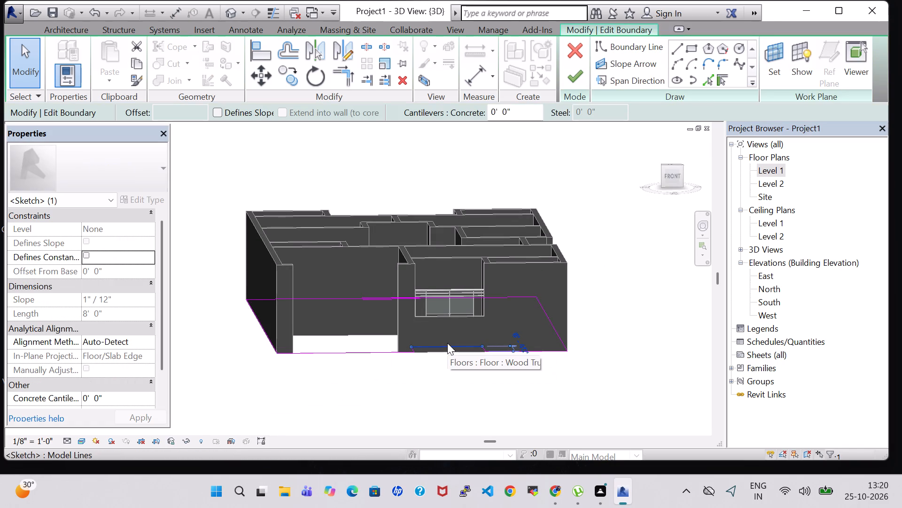
pyautogui.press('Down')
pyautogui.press('Down')
pyautogui.press('Down')
pyautogui.press('Down')
pyautogui.press('Down')
pyautogui.press('Down')
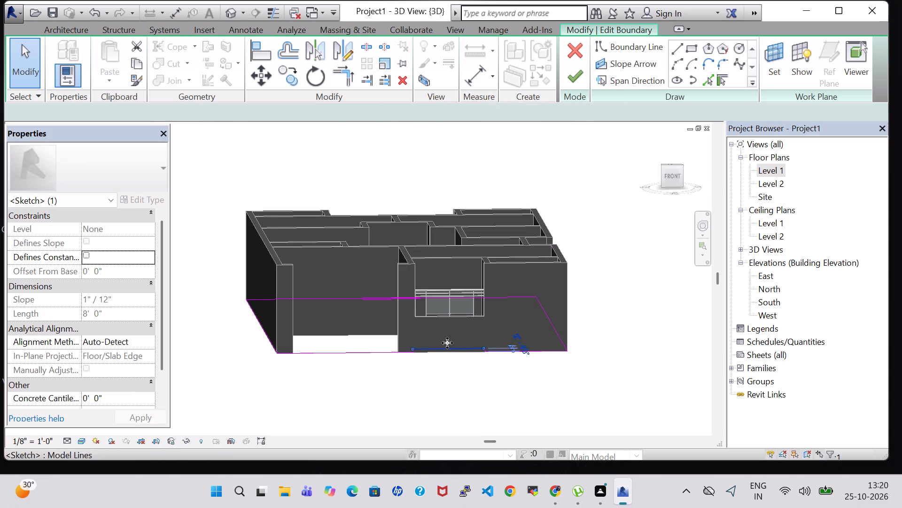
pyautogui.press('Down')
pyautogui.press('Down')
pyautogui.press('Down')
pyautogui.press('Down')
pyautogui.press('Down')
pyautogui.press('Down')
pyautogui.press('Down')
pyautogui.press('Down')
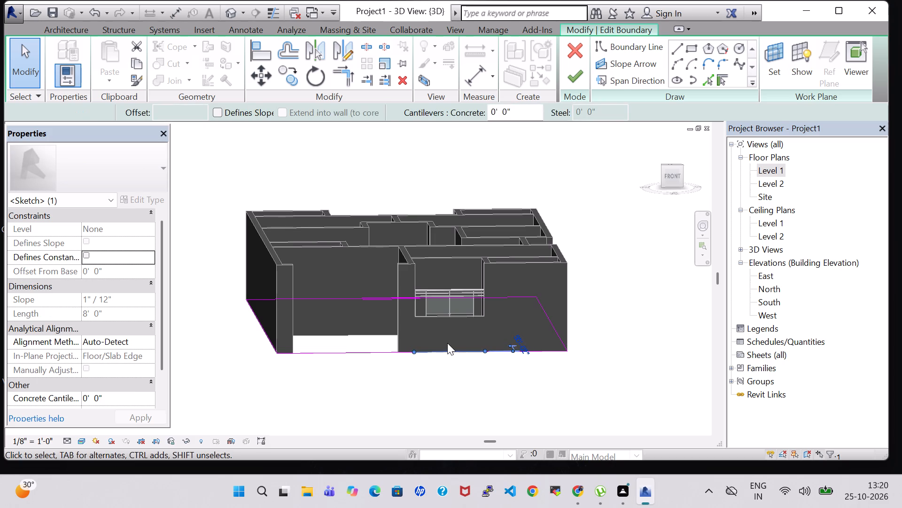
pyautogui.keyDown('shift'); pyautogui.moveTo(604, 360); pyautogui.dragTo(598, 245, button='middle'); pyautogui.keyUp('shift')
pyautogui.keyDown('shift'); pyautogui.moveTo(602, 249); pyautogui.dragTo(622, 335, button='middle'); pyautogui.keyUp('shift')
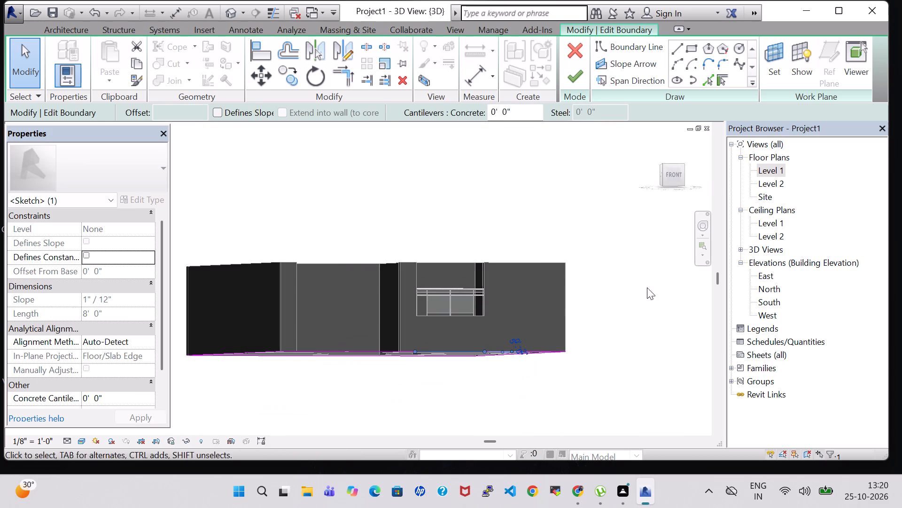
pyautogui.click(579, 72)
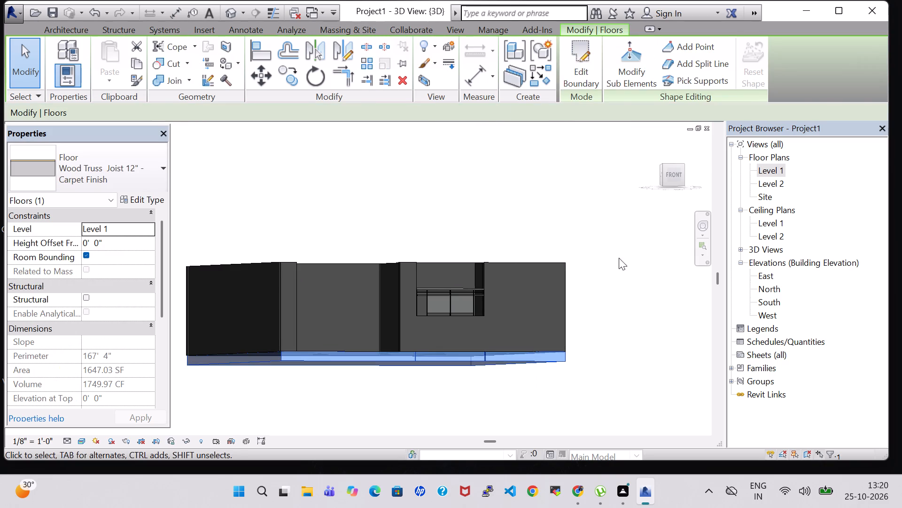
pyautogui.click(603, 277)
# Set the unconnected height of the low wall at the south recess opening to 3' 0".
pyautogui.keyDown('shift'); pyautogui.moveTo(624, 284); pyautogui.dragTo(606, 357, button='middle'); pyautogui.keyUp('shift')
pyautogui.keyDown('shift'); pyautogui.moveTo(592, 213); pyautogui.dragTo(616, 383, button='middle'); pyautogui.keyUp('shift')
pyautogui.keyDown('shift'); pyautogui.moveTo(614, 389); pyautogui.dragTo(609, 395, button='middle'); pyautogui.keyUp('shift')
pyautogui.keyDown('shift'); pyautogui.moveTo(609, 259); pyautogui.dragTo(593, 314, button='middle'); pyautogui.keyUp('shift')
pyautogui.keyDown('shift'); pyautogui.moveTo(630, 326); pyautogui.dragTo(625, 305, button='middle'); pyautogui.keyUp('shift')
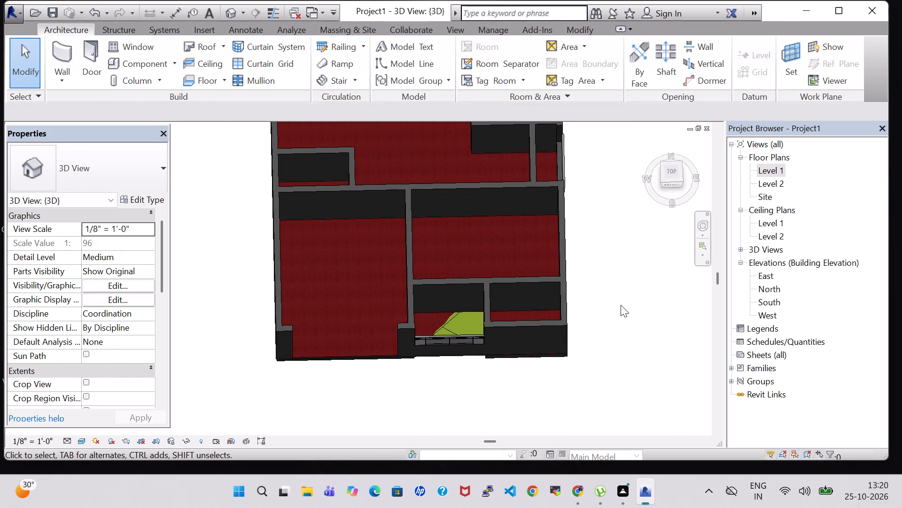
pyautogui.moveTo(621, 305); pyautogui.dragTo(614, 309, button='middle')
pyautogui.keyDown('shift'); pyautogui.moveTo(615, 352); pyautogui.dragTo(593, 230, button='middle'); pyautogui.keyUp('shift')
pyautogui.keyDown('shift'); pyautogui.moveTo(616, 331); pyautogui.dragTo(633, 246, button='middle'); pyautogui.keyUp('shift')
pyautogui.click(428, 326)
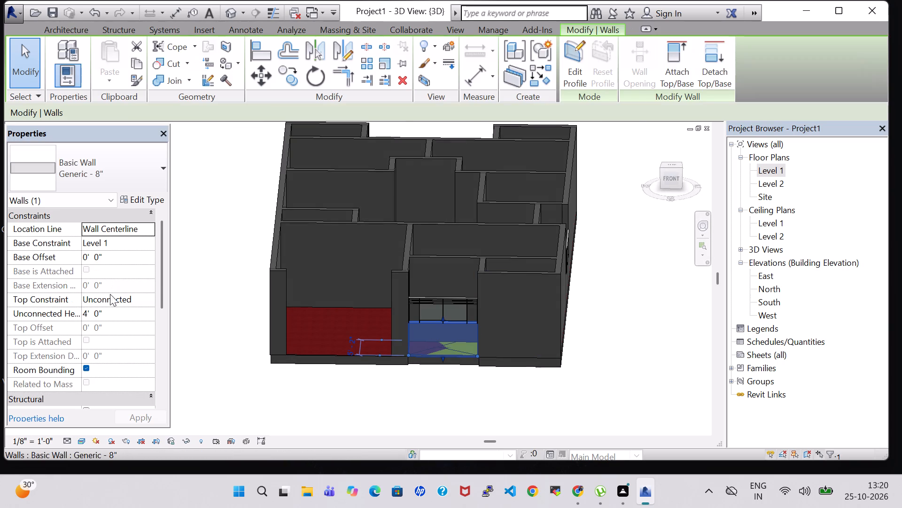
pyautogui.click(87, 312)
pyautogui.press('Right')
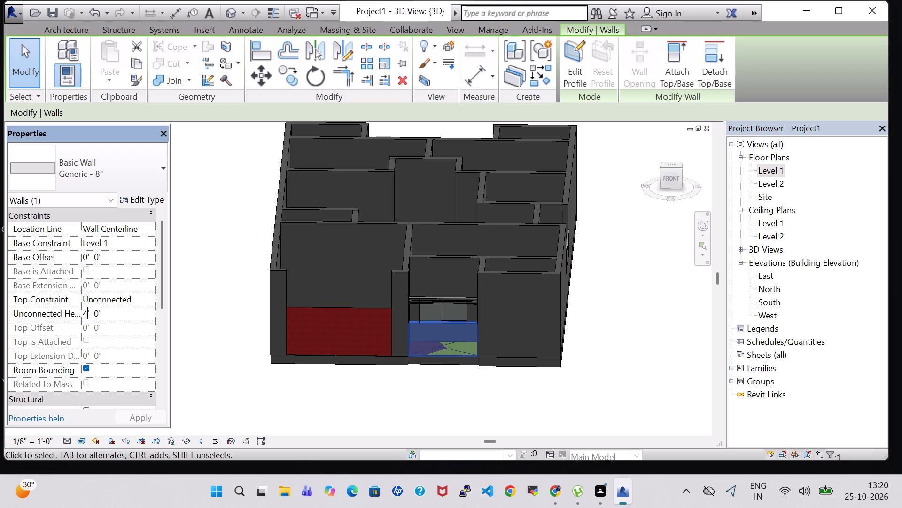
pyautogui.press('BackSpace')
pyautogui.press('3')
pyautogui.press('Return')
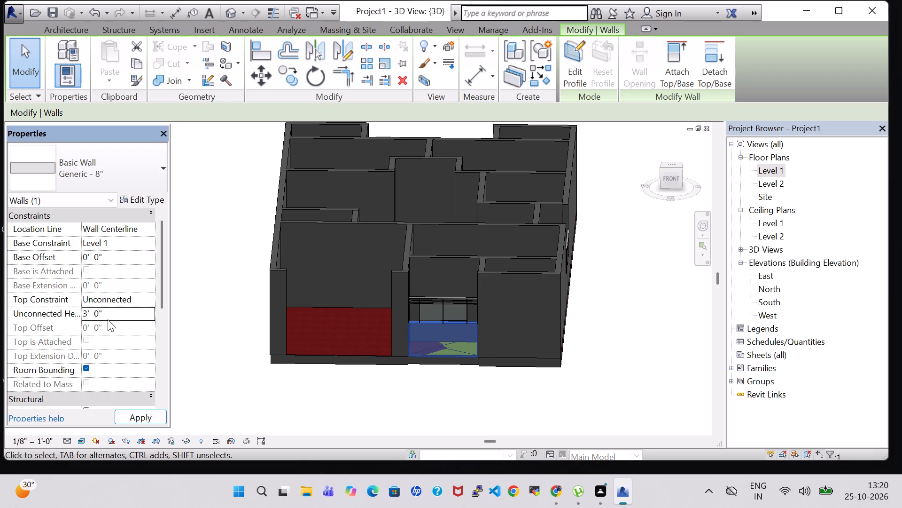
# Set the base offset of the glass panel railing at the south recess to 3' 0".
pyautogui.click(437, 302)
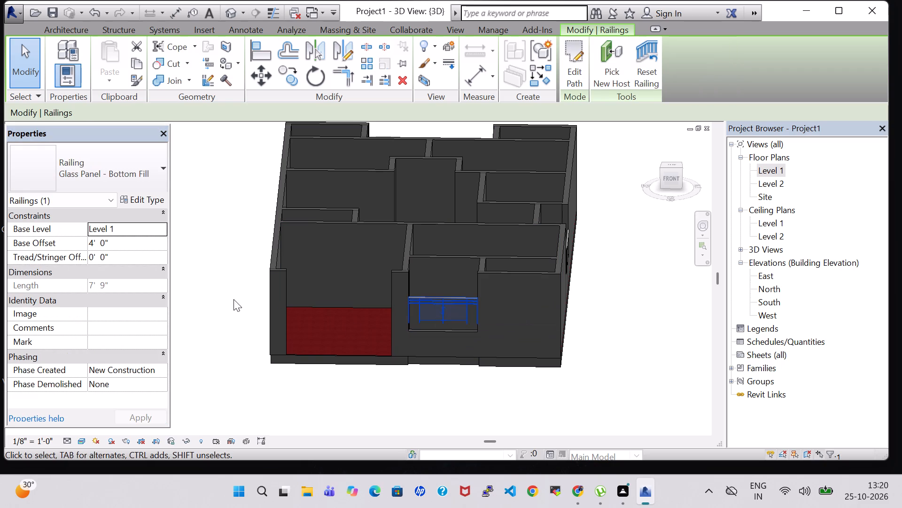
pyautogui.click(94, 241)
pyautogui.press('BackSpace')
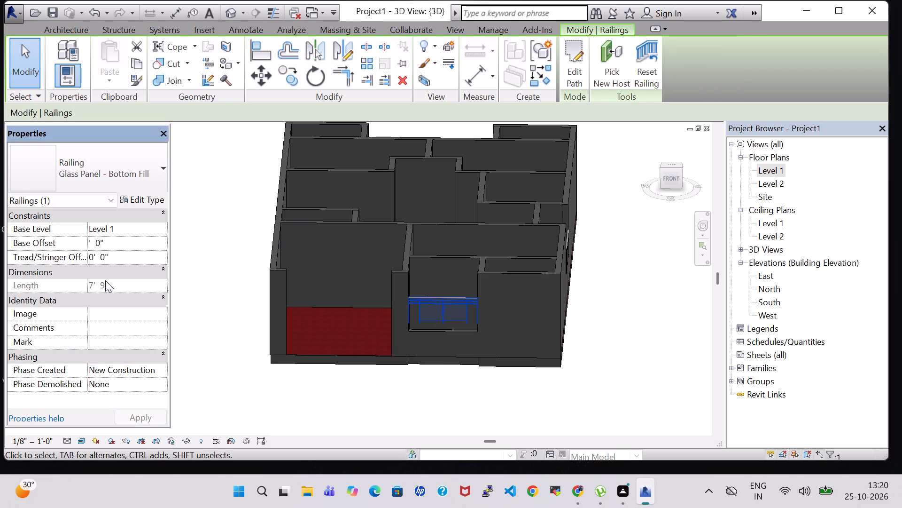
pyautogui.press('3')
pyautogui.press('Return')
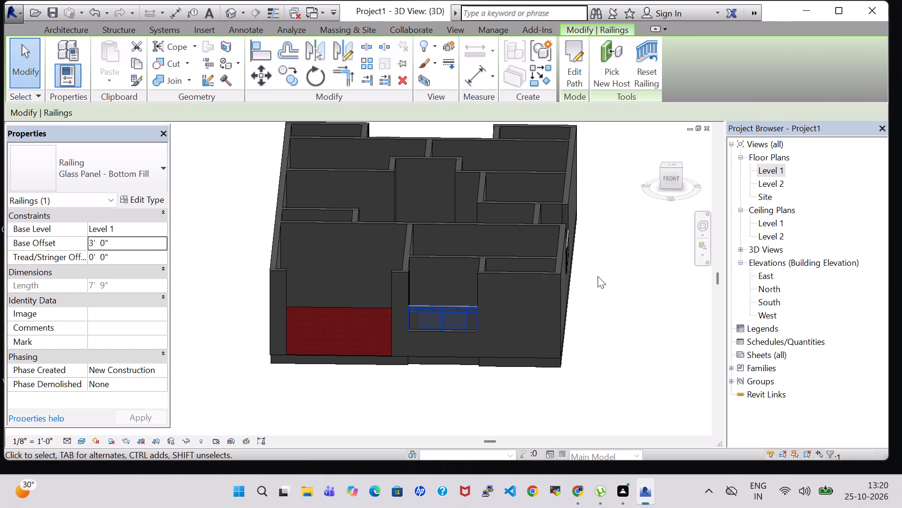
pyautogui.click(599, 276)
# Set the unconnected height of the low wall beneath the east side's glass railing to 3' 0".
pyautogui.keyDown('shift'); pyautogui.moveTo(669, 355); pyautogui.dragTo(590, 347, button='middle'); pyautogui.keyUp('shift')
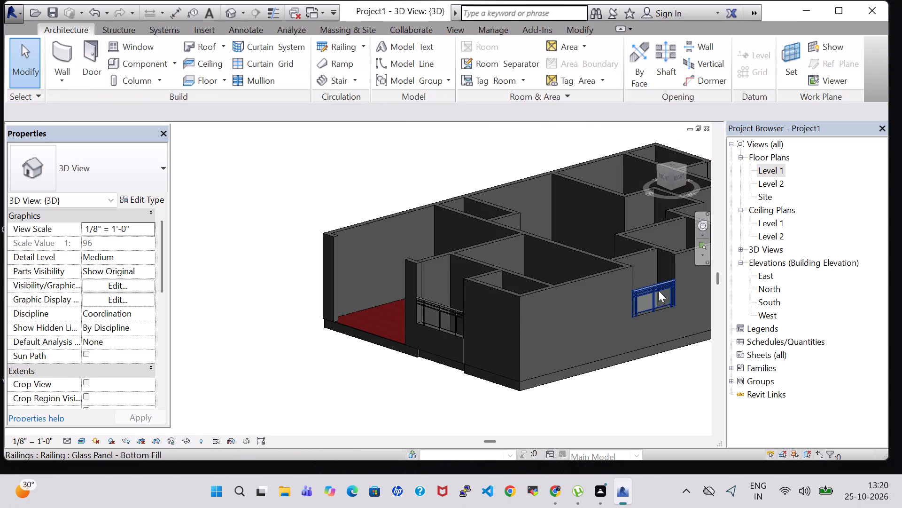
pyautogui.click(654, 313)
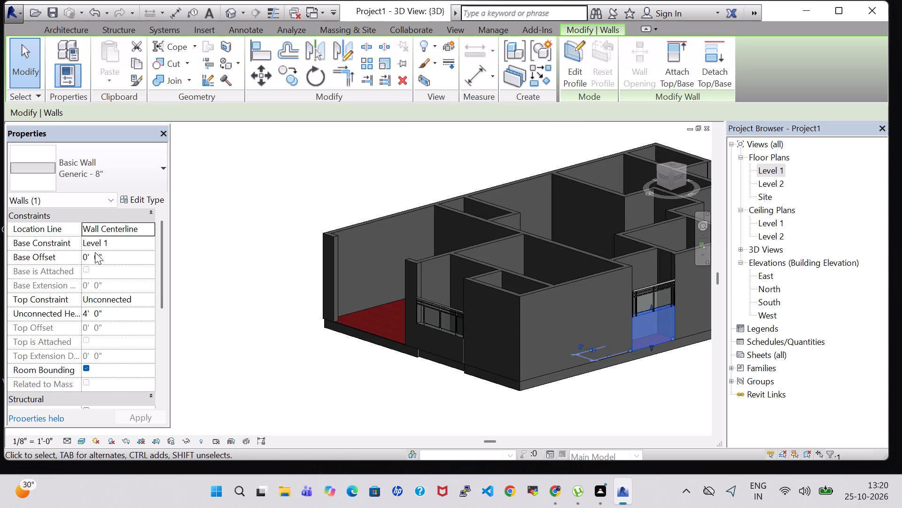
pyautogui.click(88, 313)
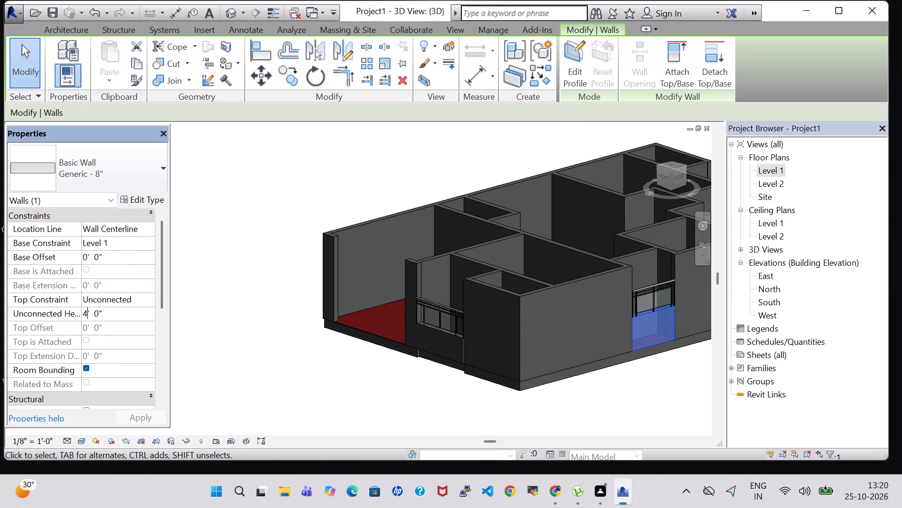
pyautogui.press('BackSpace')
pyautogui.press('3')
pyautogui.press('Return')
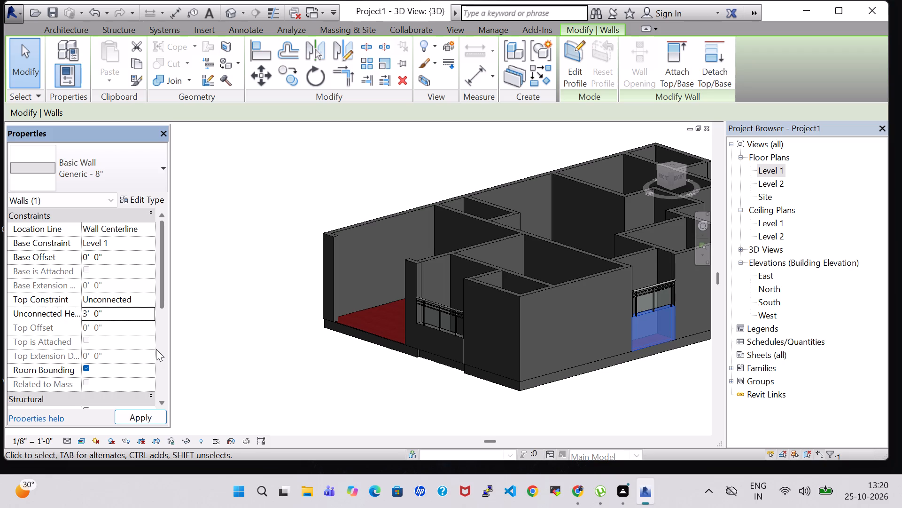
# Set the base offset of the east side's glass panel railing to 3' 0".
pyautogui.click(653, 293)
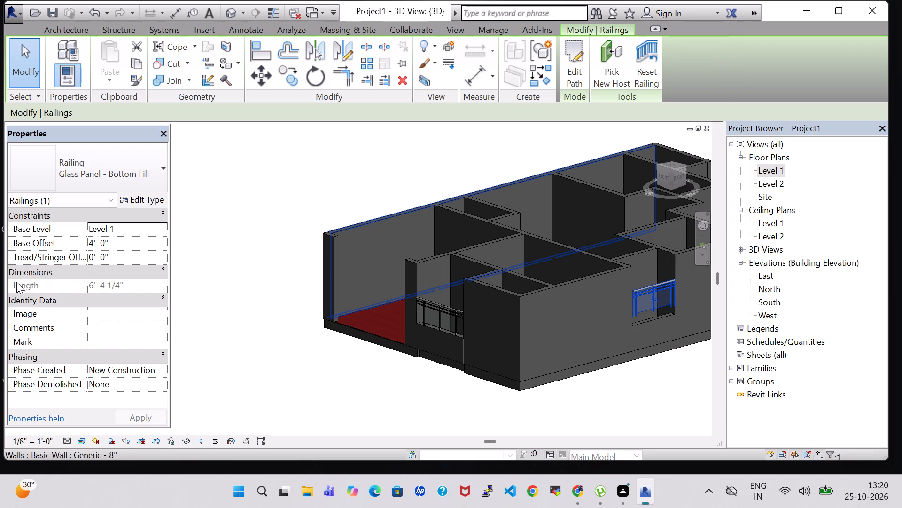
pyautogui.click(95, 242)
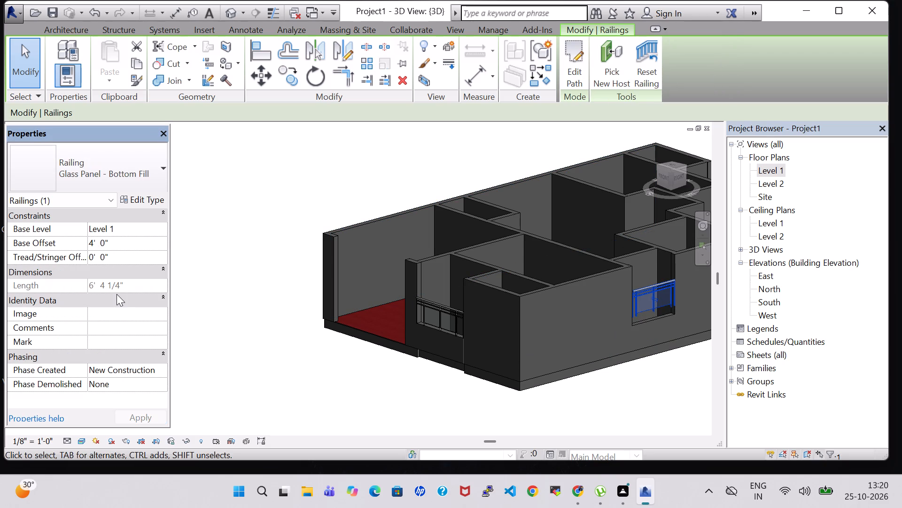
pyautogui.press('BackSpace')
pyautogui.press('3')
pyautogui.press('Return')
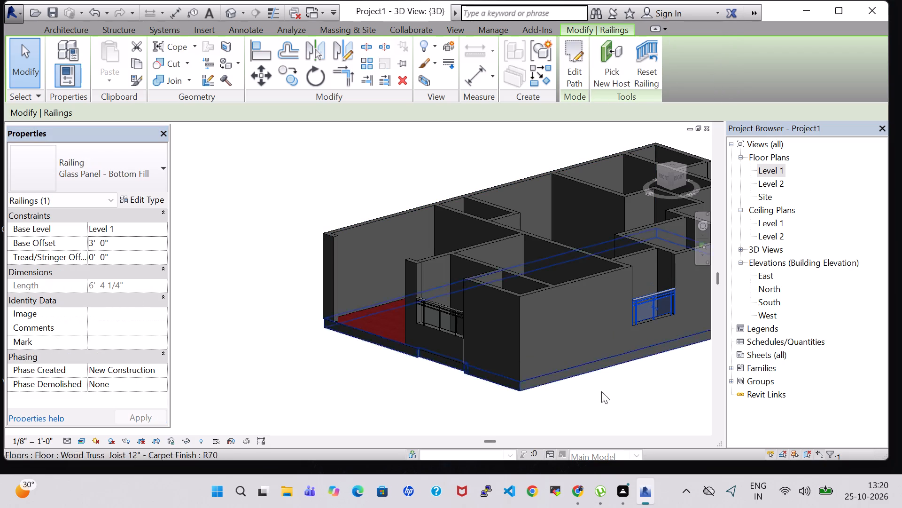
pyautogui.click(575, 411)
# Set the unconnected height of the low wall beneath the north side's long glass railing to 3' 0".
pyautogui.keyDown('shift'); pyautogui.moveTo(594, 409); pyautogui.dragTo(509, 401, button='middle'); pyautogui.keyUp('shift')
pyautogui.moveTo(552, 410); pyautogui.dragTo(280, 345, button='middle')
pyautogui.keyDown('shift'); pyautogui.moveTo(657, 316); pyautogui.dragTo(614, 326, button='middle'); pyautogui.keyUp('shift')
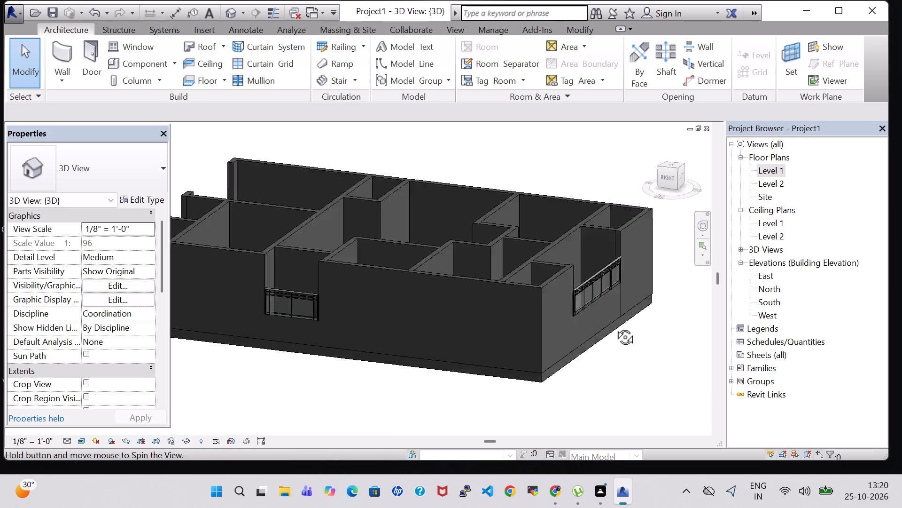
pyautogui.keyDown('shift'); pyautogui.moveTo(614, 326); pyautogui.dragTo(581, 330, button='middle'); pyautogui.keyUp('shift')
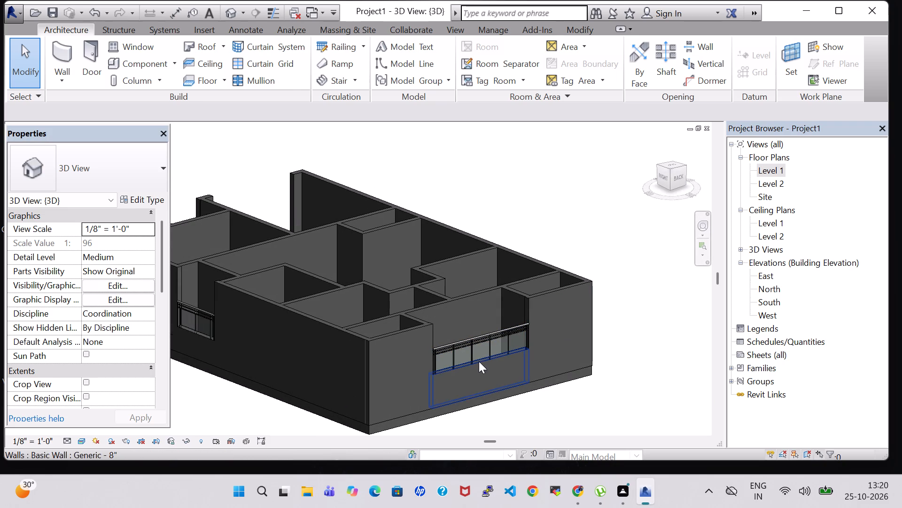
pyautogui.click(479, 361)
pyautogui.click(90, 315)
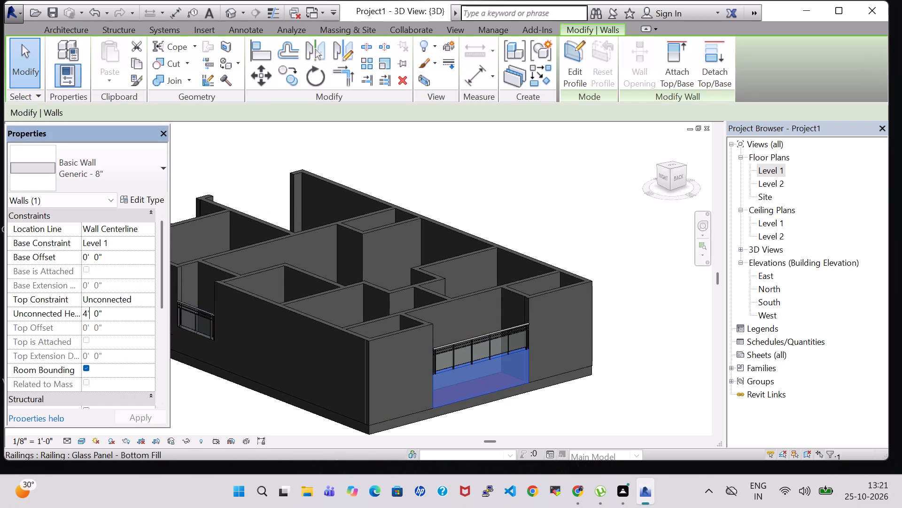
pyautogui.press('Left')
pyautogui.press('BackSpace')
pyautogui.press('3')
pyautogui.press('Return')
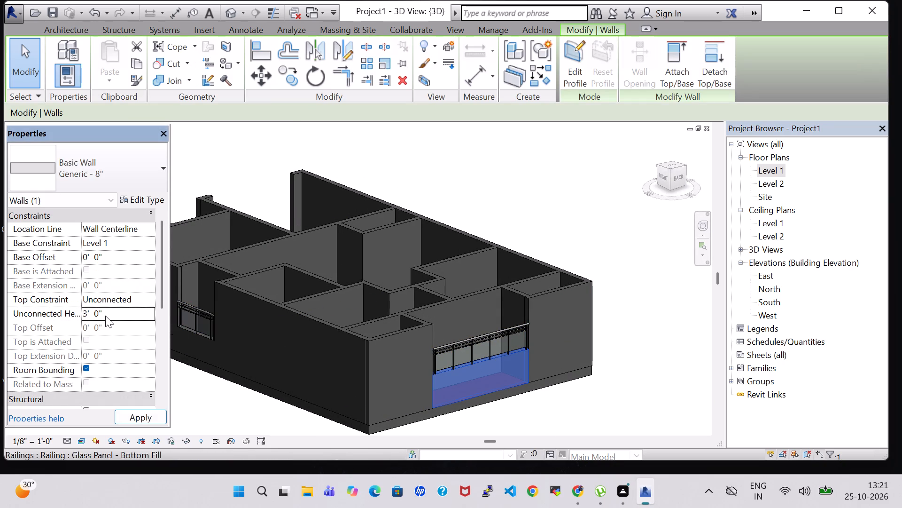
# Set the base offset of the north side's glass panel railing to 3' 0".
pyautogui.click(484, 341)
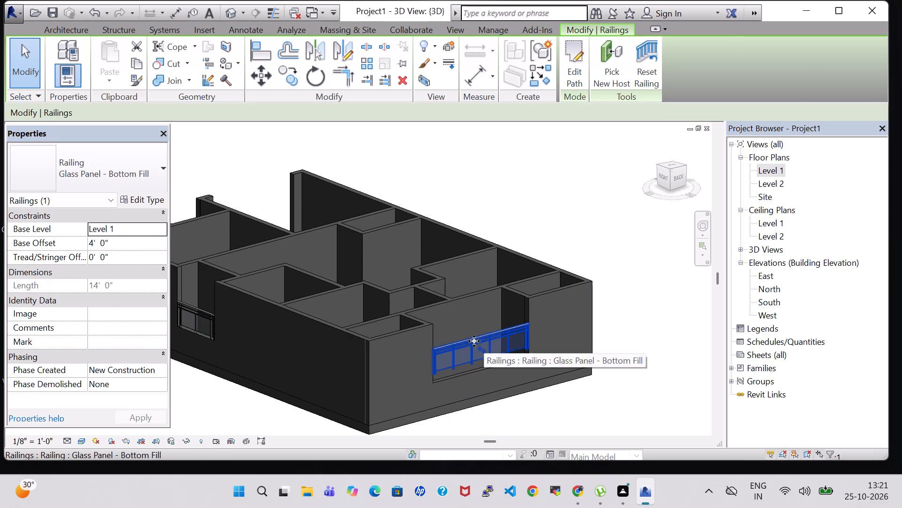
pyautogui.click(93, 242)
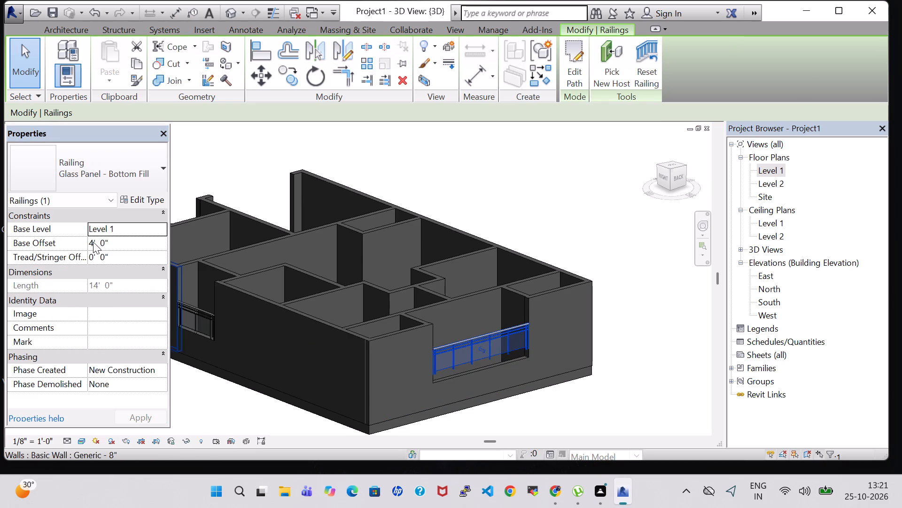
pyautogui.press('Right')
pyautogui.press('BackSpace')
pyautogui.press('3')
pyautogui.press('Return')
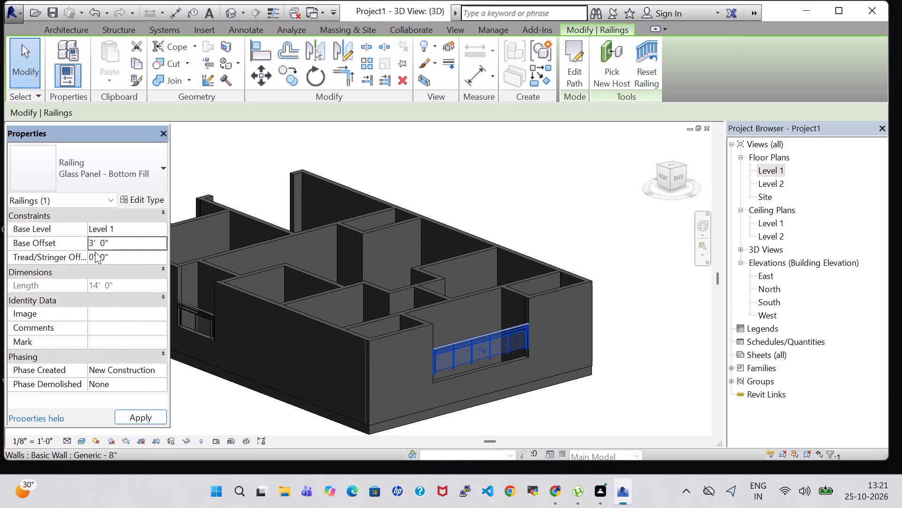
pyautogui.click(193, 405)
# Examine the low walls and glass railings on the east and south sides from several 3D angles.
pyautogui.keyDown('shift'); pyautogui.moveTo(224, 400); pyautogui.dragTo(389, 401, button='middle'); pyautogui.keyUp('shift')
pyautogui.moveTo(362, 347); pyautogui.dragTo(381, 347, button='middle')
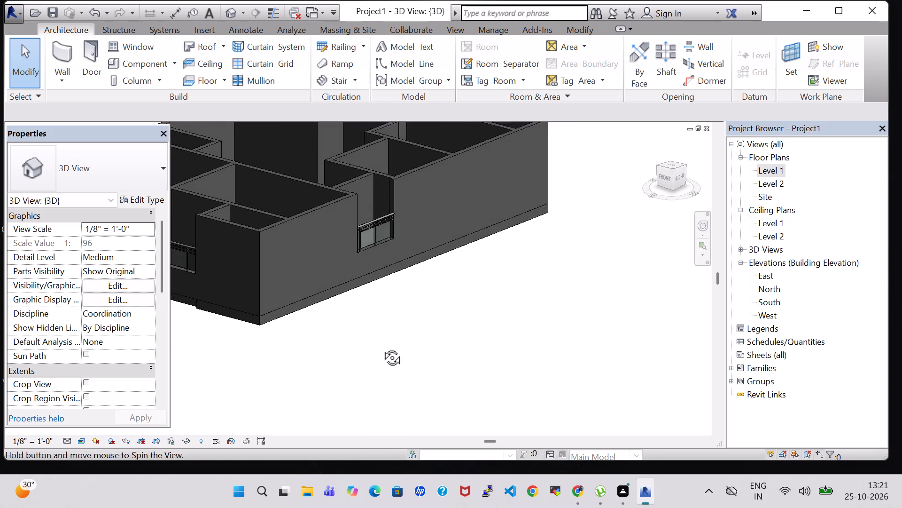
pyautogui.moveTo(381, 347); pyautogui.dragTo(382, 347, button='middle')
pyautogui.moveTo(382, 342); pyautogui.dragTo(506, 360, button='middle')
pyautogui.moveTo(503, 355); pyautogui.dragTo(604, 325, button='middle')
pyautogui.keyDown('shift'); pyautogui.moveTo(520, 261); pyautogui.dragTo(483, 272, button='middle'); pyautogui.keyUp('shift')
pyautogui.moveTo(480, 273); pyautogui.dragTo(617, 318, button='middle')
pyautogui.keyDown('shift'); pyautogui.moveTo(607, 318); pyautogui.dragTo(602, 300, button='middle'); pyautogui.keyUp('shift')
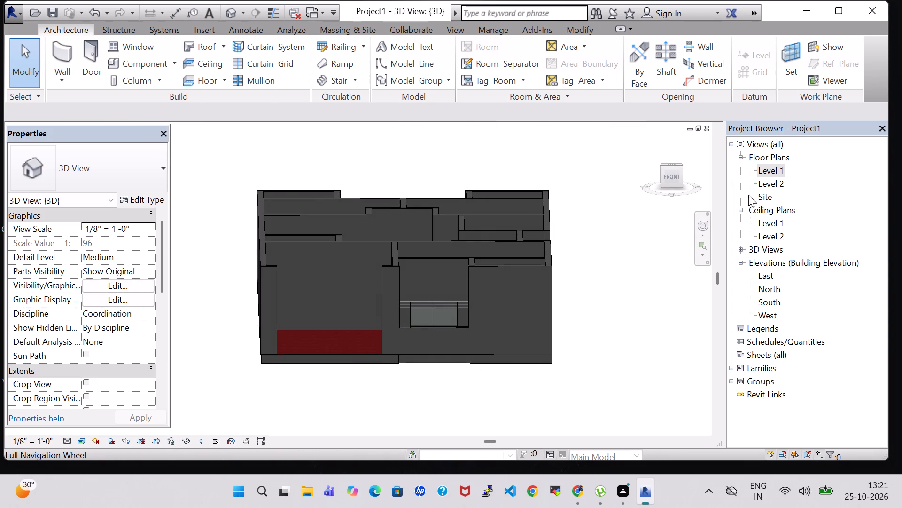
# Open the Level 1 floor plan and view the whole building layout.
pyautogui.doubleClick(772, 175)
pyautogui.scroll(-6, 521, 246)
pyautogui.moveTo(607, 203); pyautogui.dragTo(562, 246, button='middle')
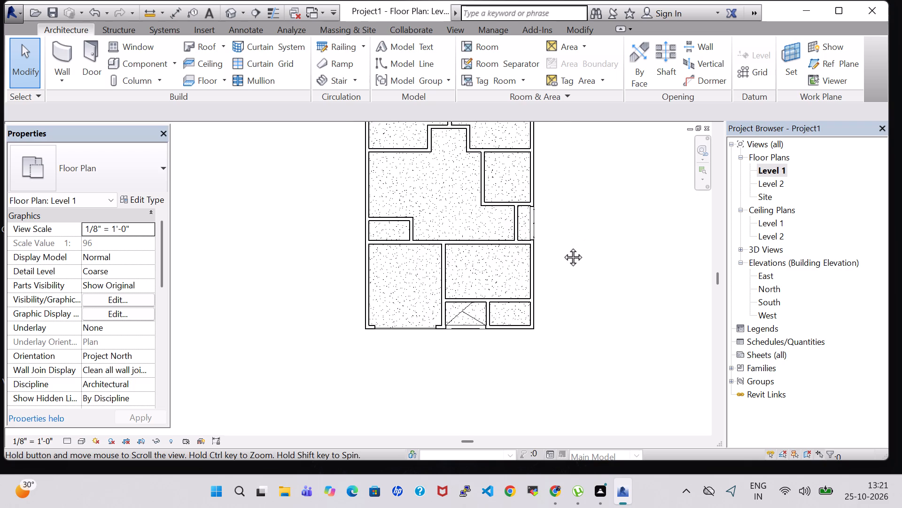
pyautogui.moveTo(562, 246); pyautogui.dragTo(551, 286, button='middle')
pyautogui.scroll(-2, 543, 269)
pyautogui.moveTo(539, 255); pyautogui.dragTo(513, 258, button='middle')
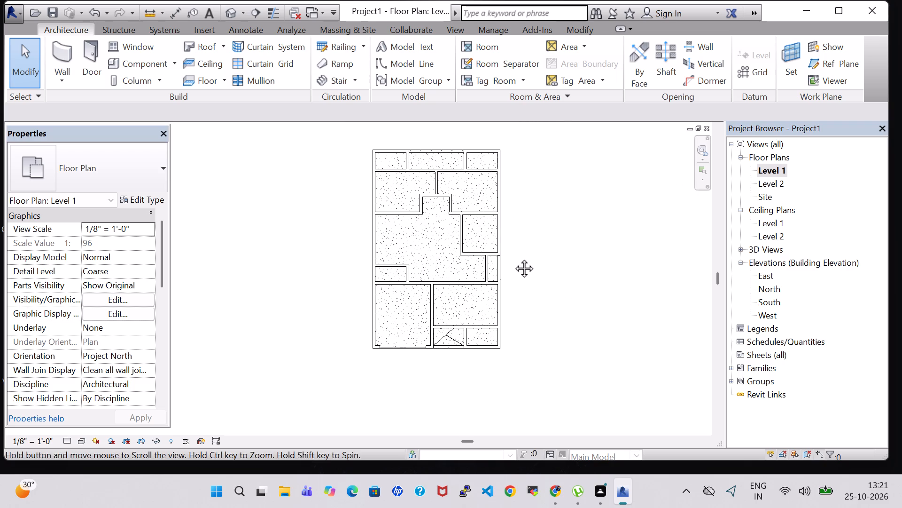
pyautogui.moveTo(513, 258); pyautogui.dragTo(513, 258, button='middle')
pyautogui.scroll(1, 518, 260)
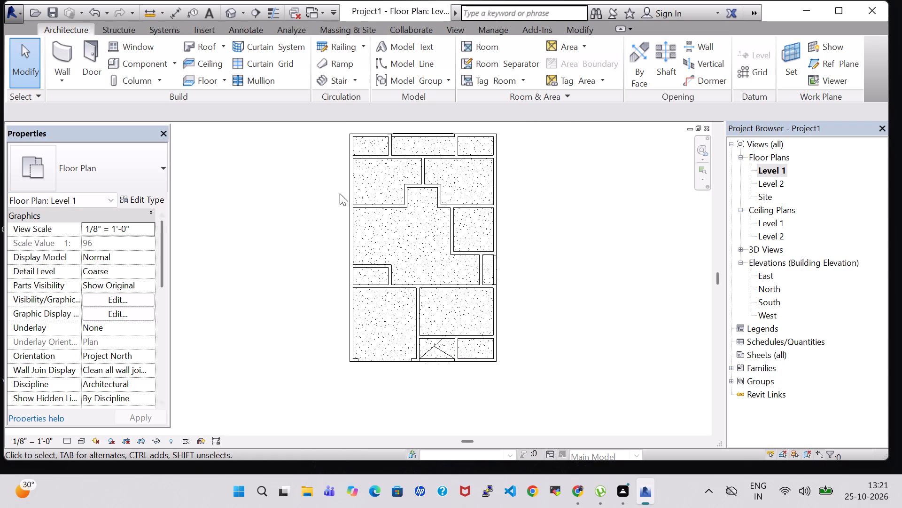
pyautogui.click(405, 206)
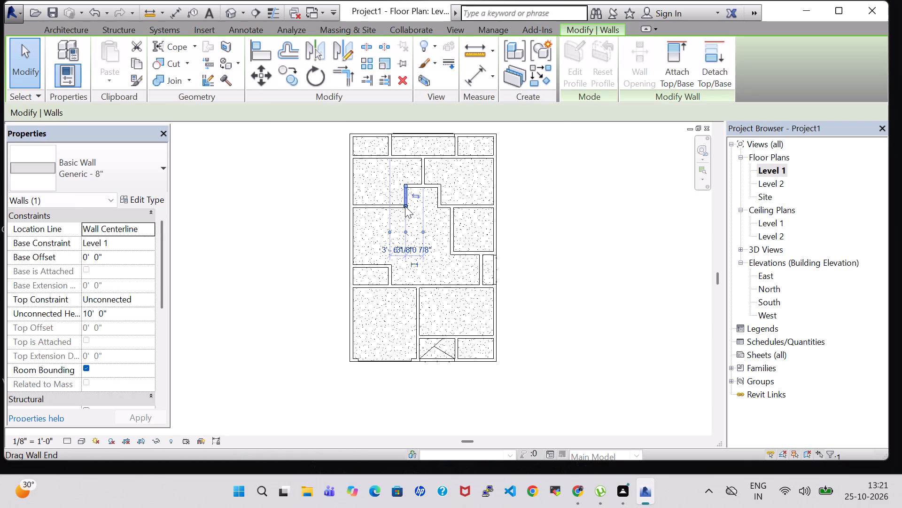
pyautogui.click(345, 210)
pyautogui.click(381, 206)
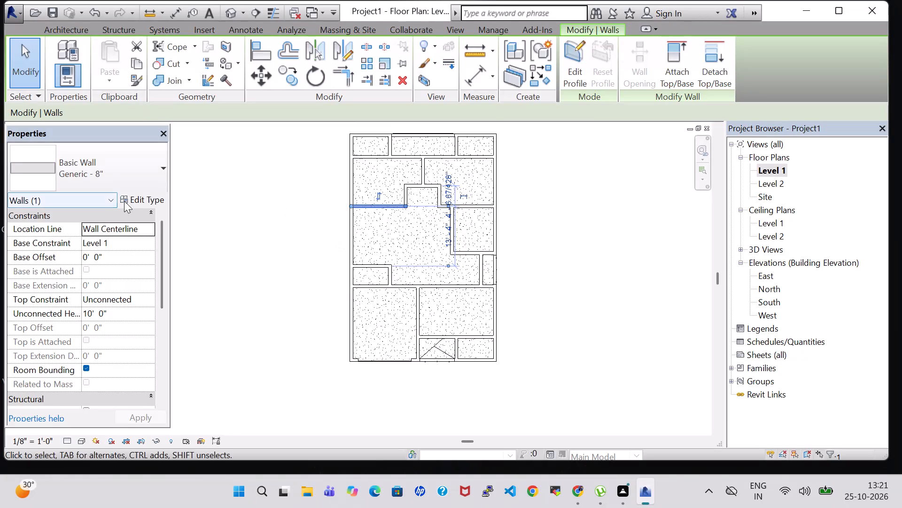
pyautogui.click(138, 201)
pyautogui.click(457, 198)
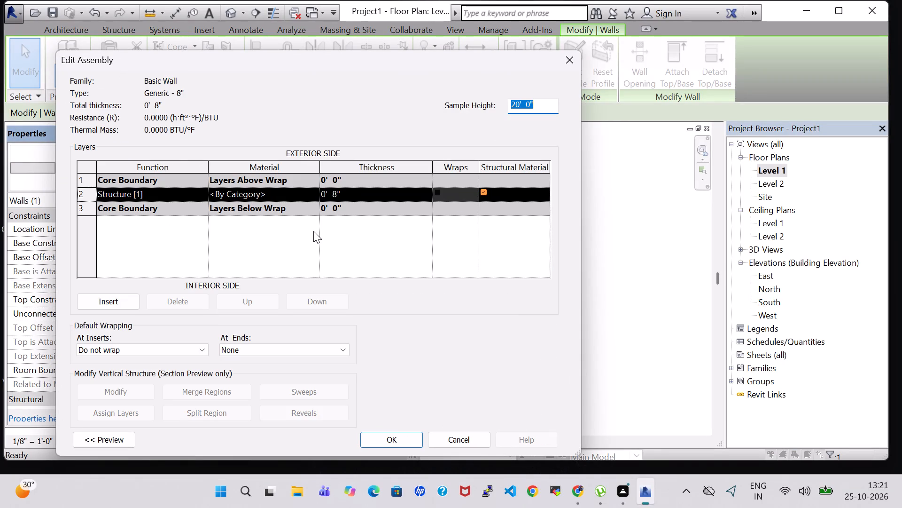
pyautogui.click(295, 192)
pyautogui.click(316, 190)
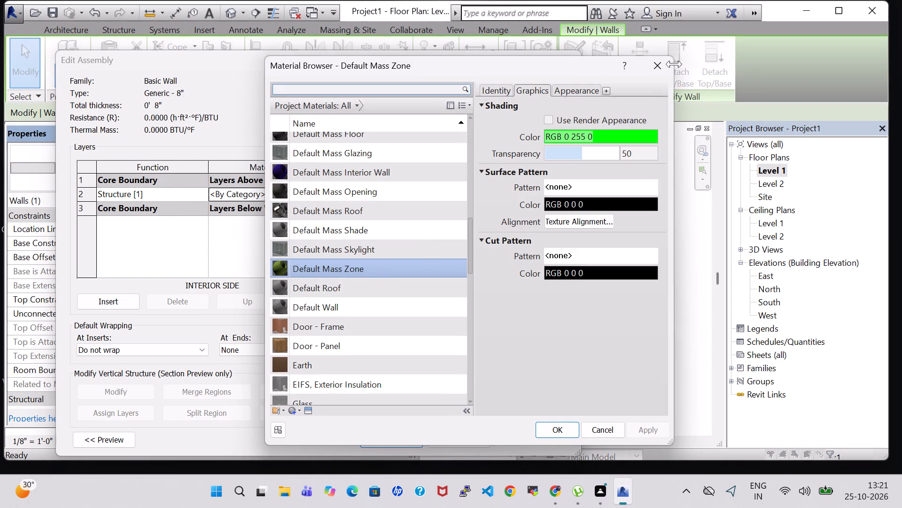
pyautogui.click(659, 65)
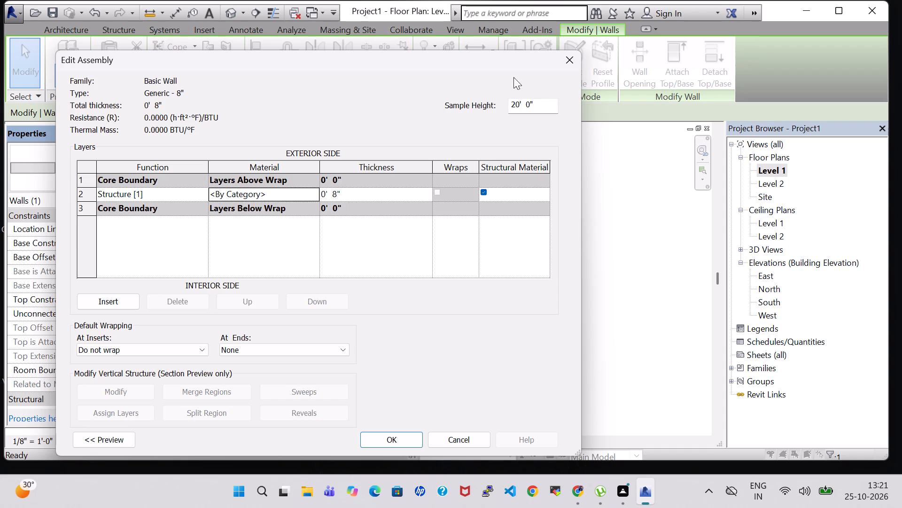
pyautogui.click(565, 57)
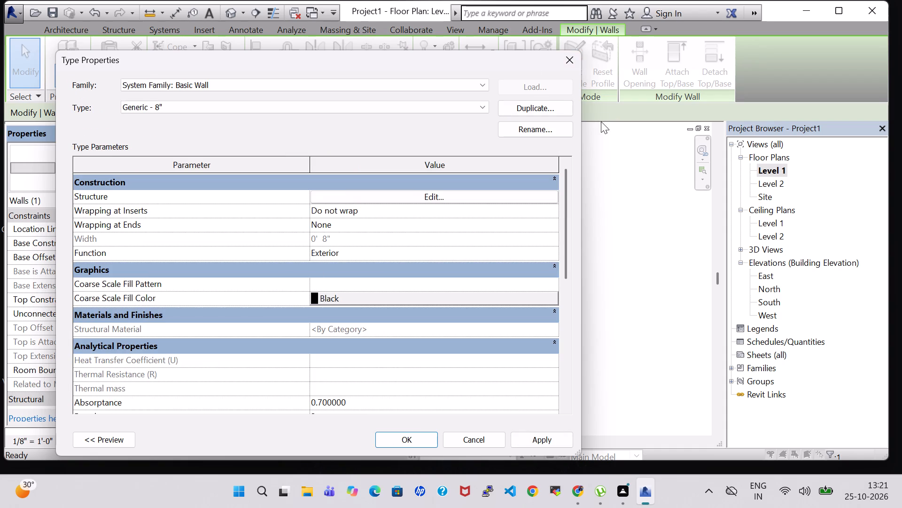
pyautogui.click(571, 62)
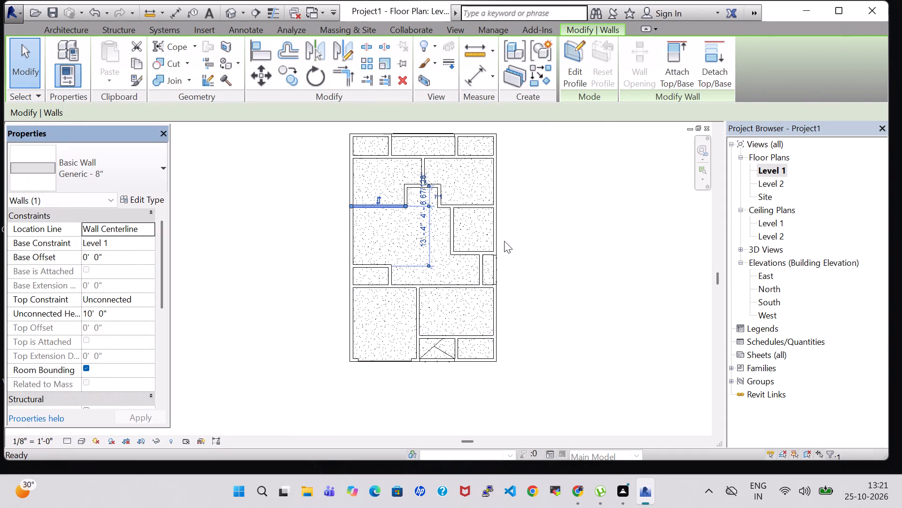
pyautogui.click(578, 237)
# Duplicate the Generic - 8" type of the wall running east from the central recess as a new type named inner wall.
pyautogui.click(474, 206)
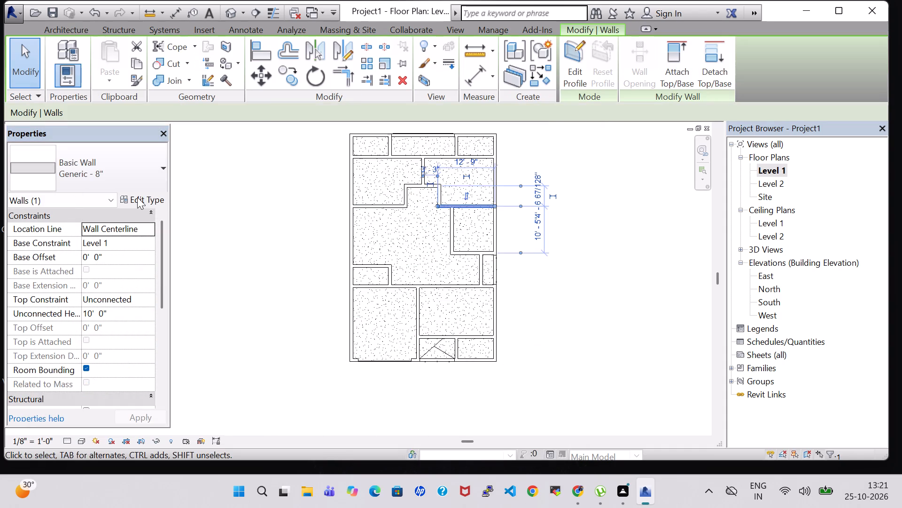
pyautogui.click(137, 197)
pyautogui.click(526, 110)
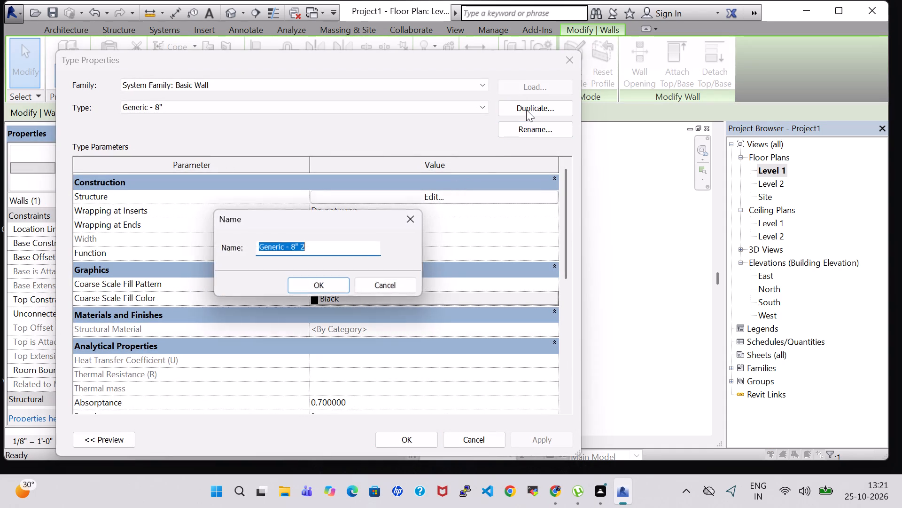
pyautogui.press('BackSpace')
pyautogui.write('inner wall')
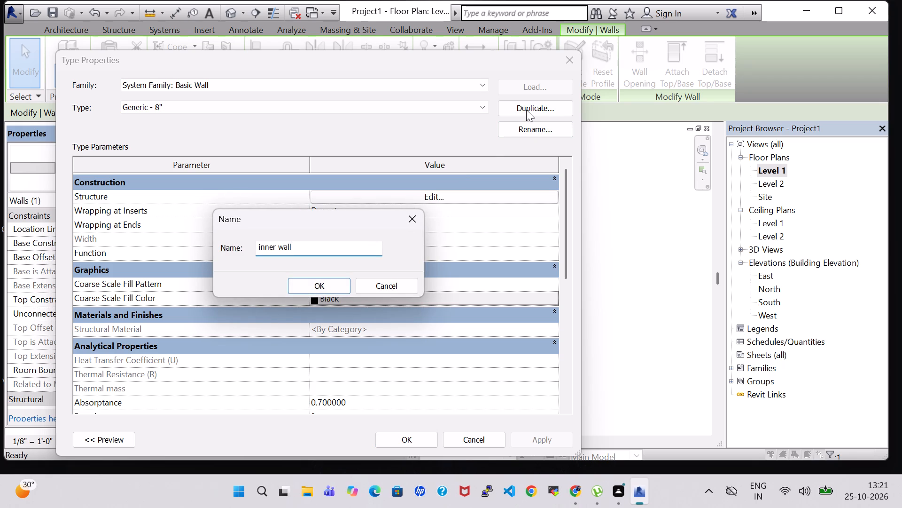
pyautogui.click(327, 283)
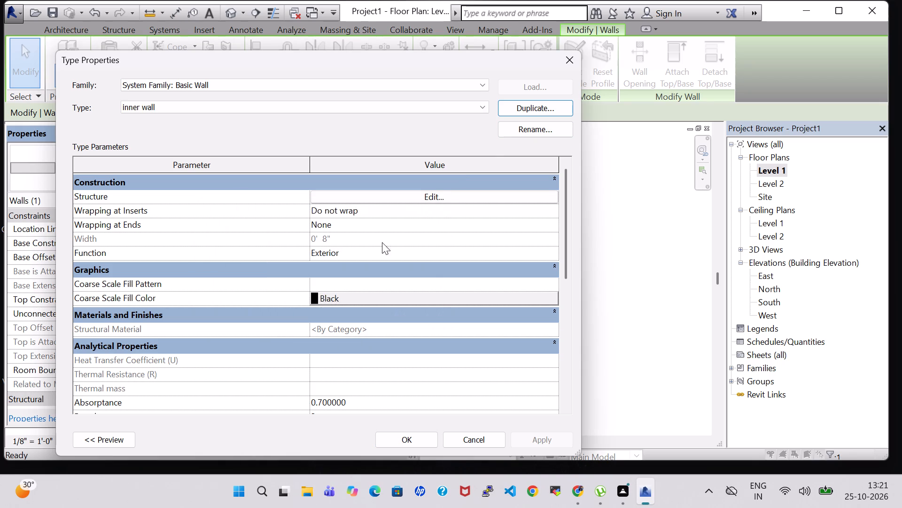
# Set the structure layer thickness of the inner wall type to 6".
pyautogui.click(401, 204)
pyautogui.click(408, 199)
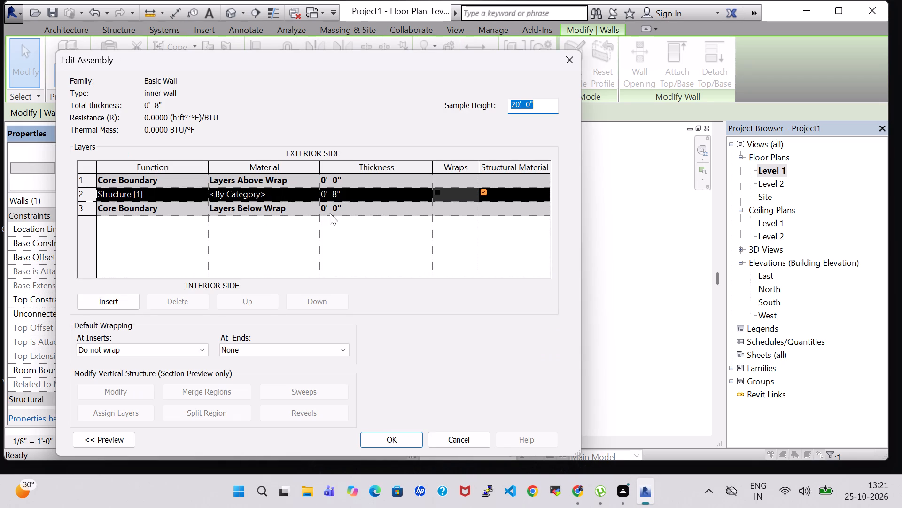
pyautogui.click(338, 194)
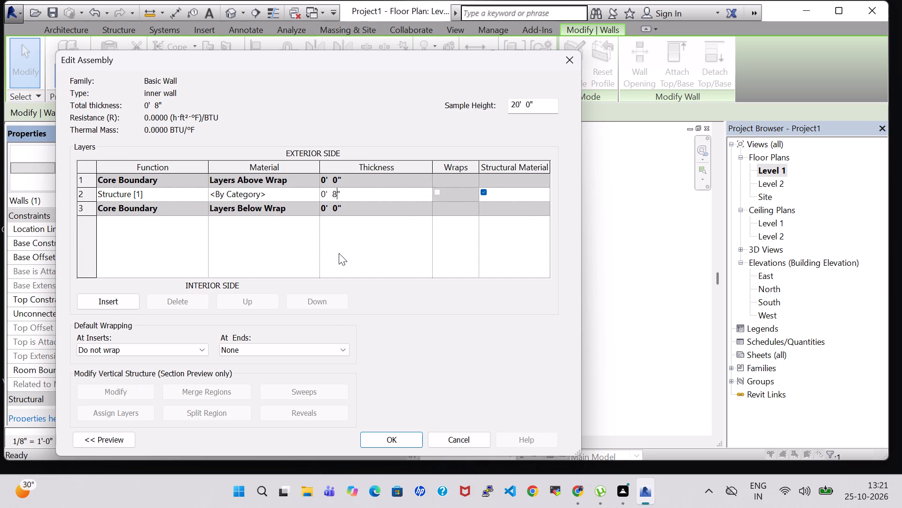
pyautogui.press('BackSpace')
pyautogui.press('6')
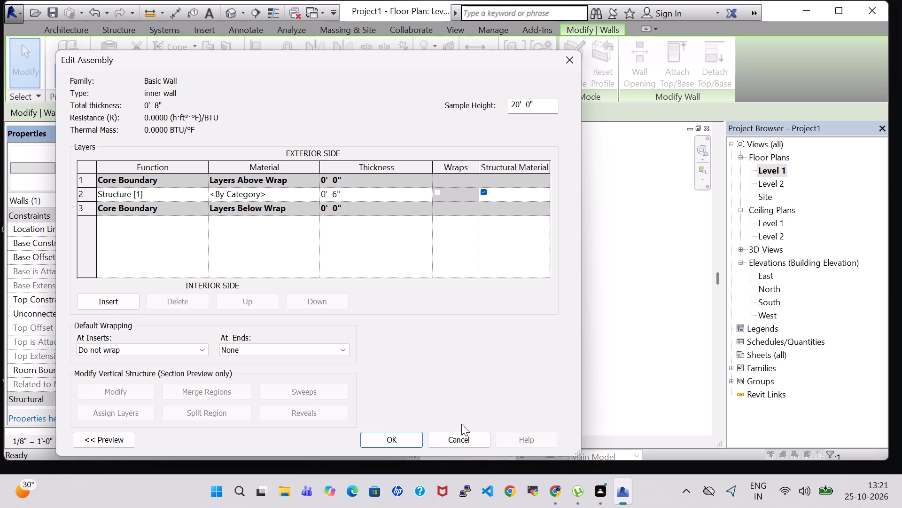
pyautogui.click(390, 434)
pyautogui.click(390, 434)
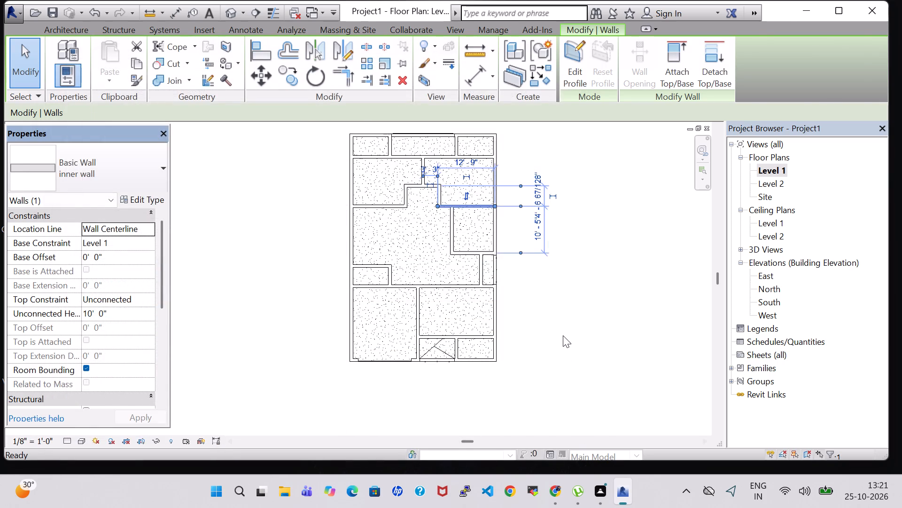
pyautogui.click(563, 335)
# Change the full-width wall near the north end and the two short partitions north of it to the inner wall type.
pyautogui.click(374, 158)
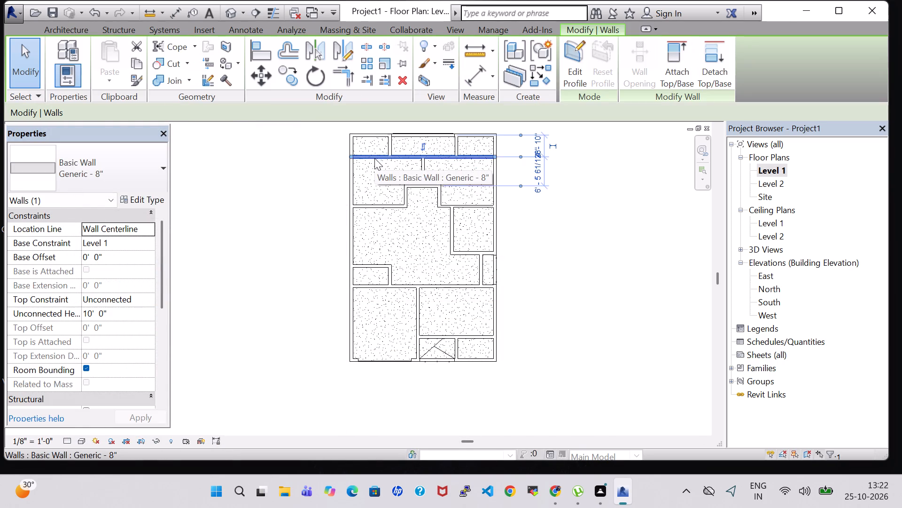
pyautogui.click(105, 145)
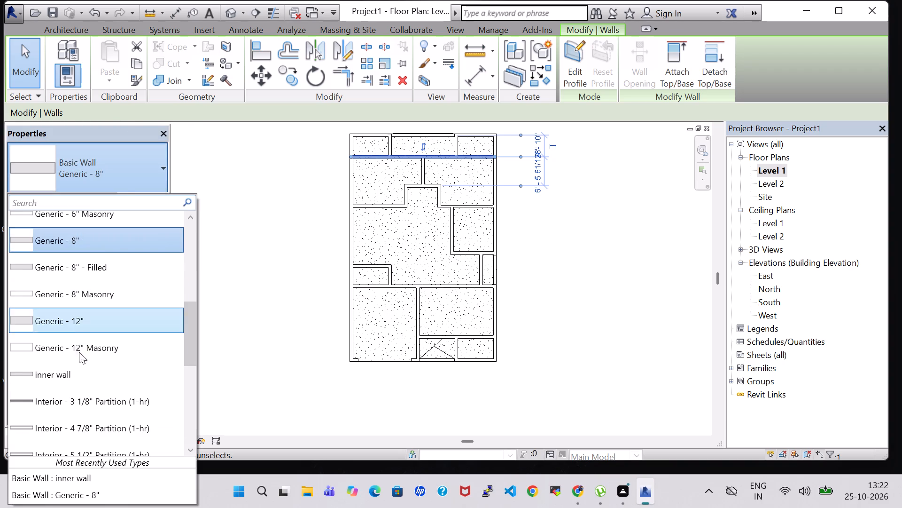
pyautogui.click(79, 366)
pyautogui.click(661, 279)
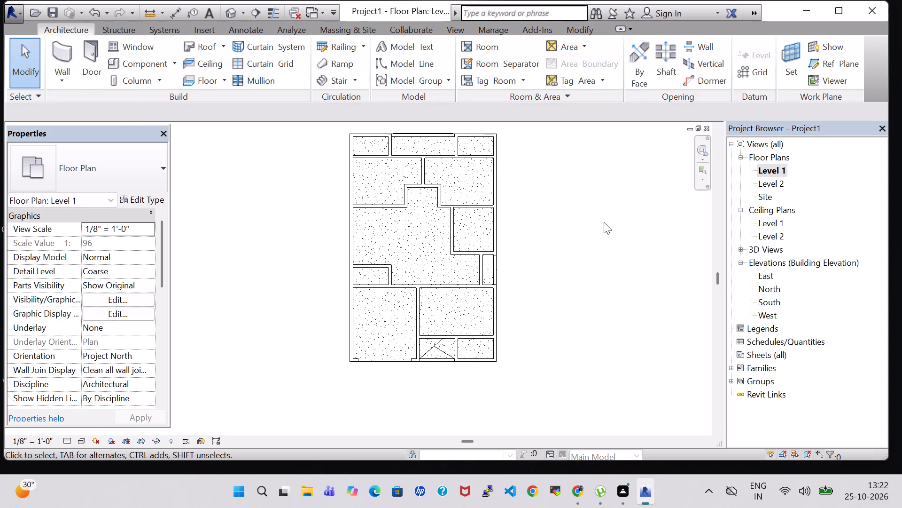
pyautogui.click(393, 148)
pyautogui.click(121, 175)
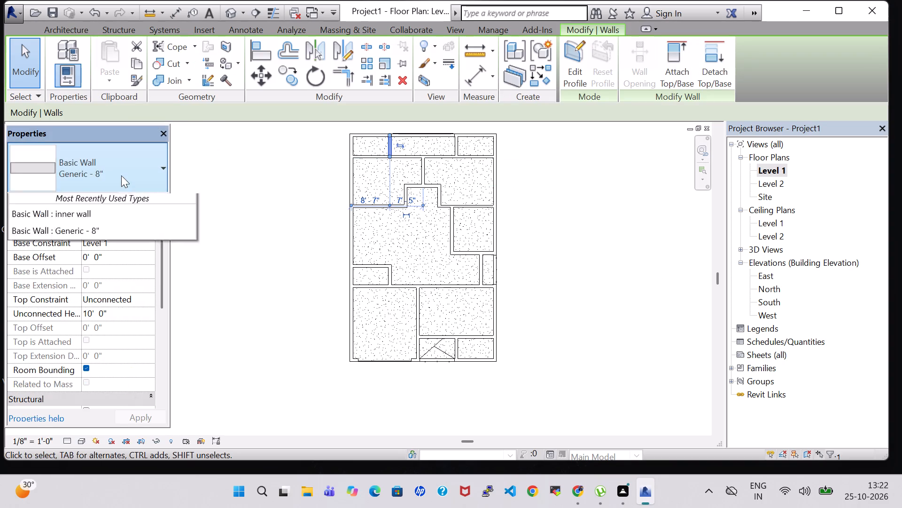
pyautogui.click(91, 375)
pyautogui.click(458, 150)
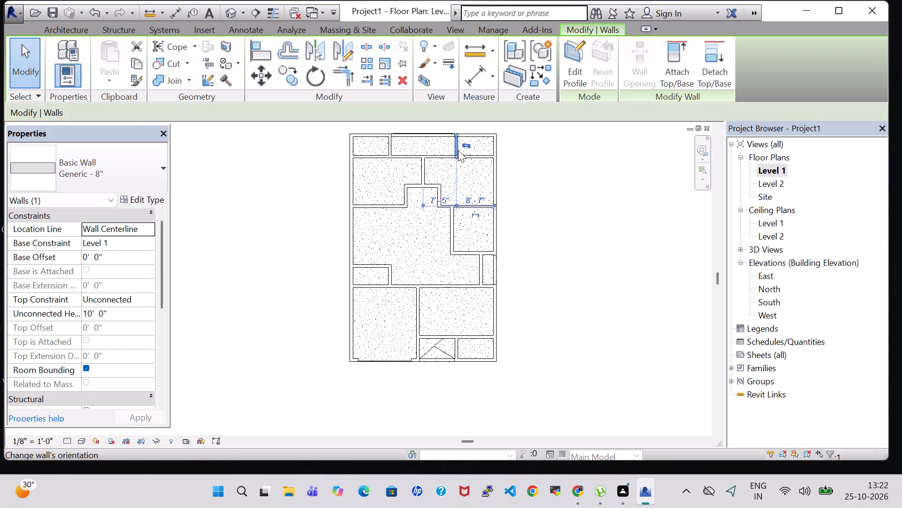
pyautogui.click(139, 154)
pyautogui.click(99, 371)
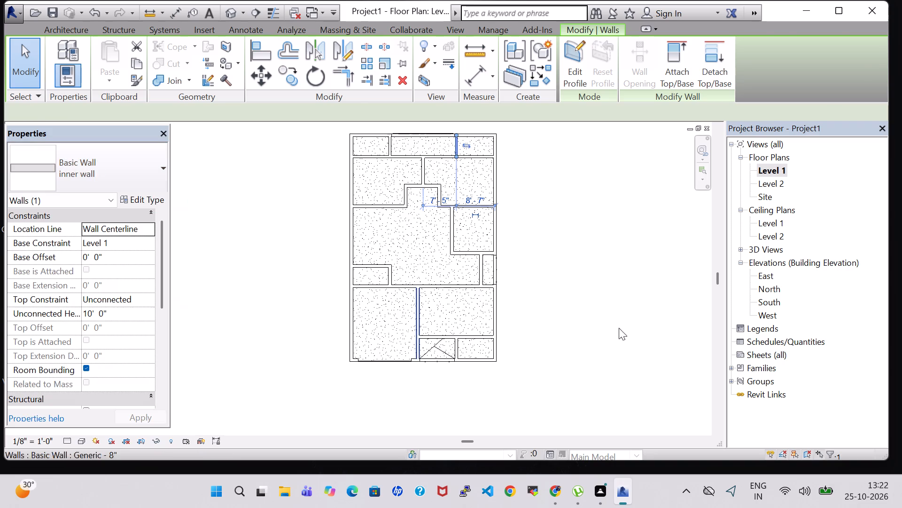
pyautogui.click(611, 270)
# Change the central recess's north wall, both its side walls and the wall running west from it to the inner wall type.
pyautogui.click(419, 189)
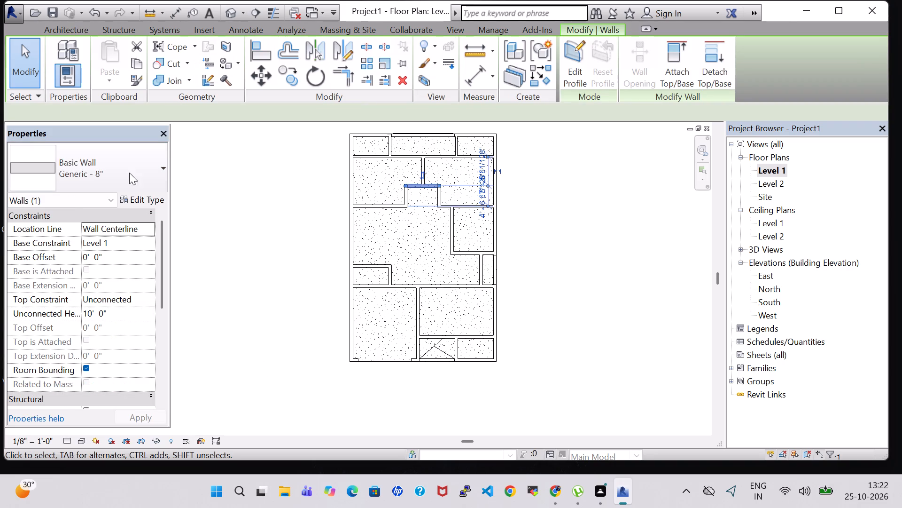
pyautogui.click(116, 161)
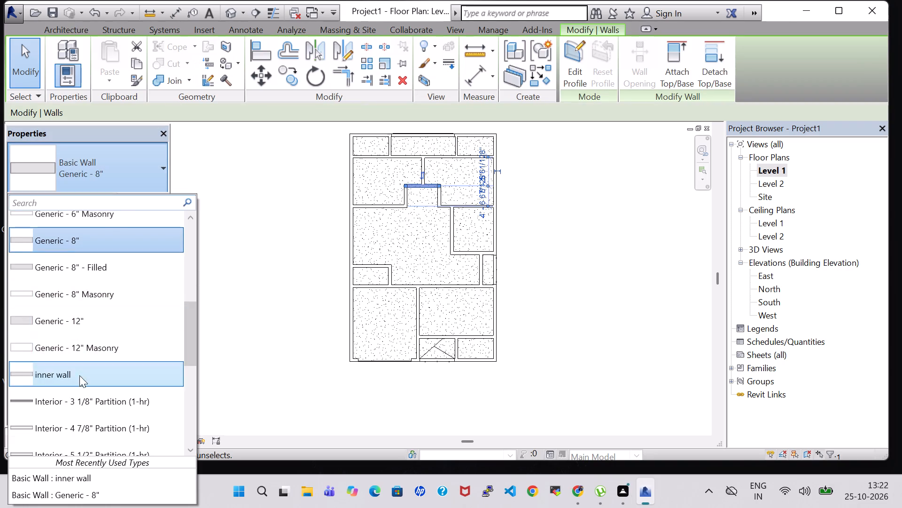
pyautogui.click(79, 375)
pyautogui.click(383, 211)
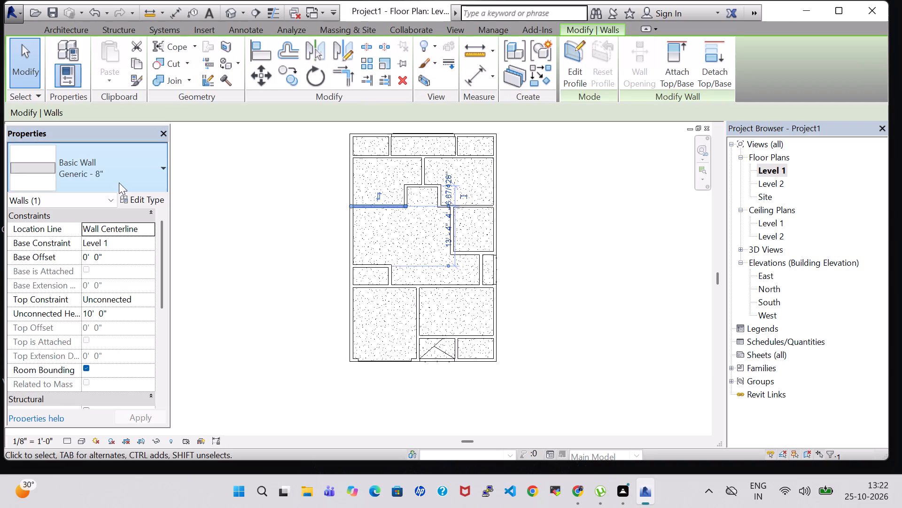
pyautogui.click(119, 183)
pyautogui.click(89, 380)
pyautogui.scroll(3, 488, 220)
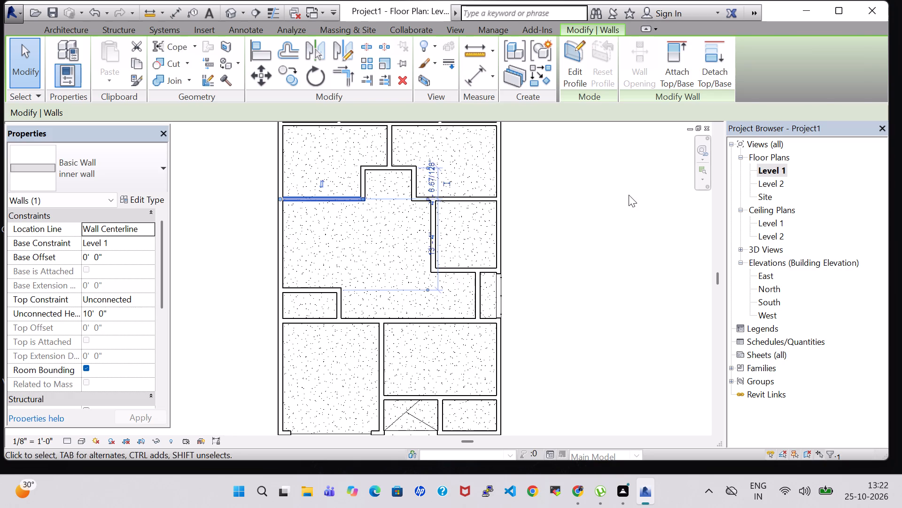
pyautogui.click(629, 195)
pyautogui.click(362, 187)
pyautogui.click(114, 150)
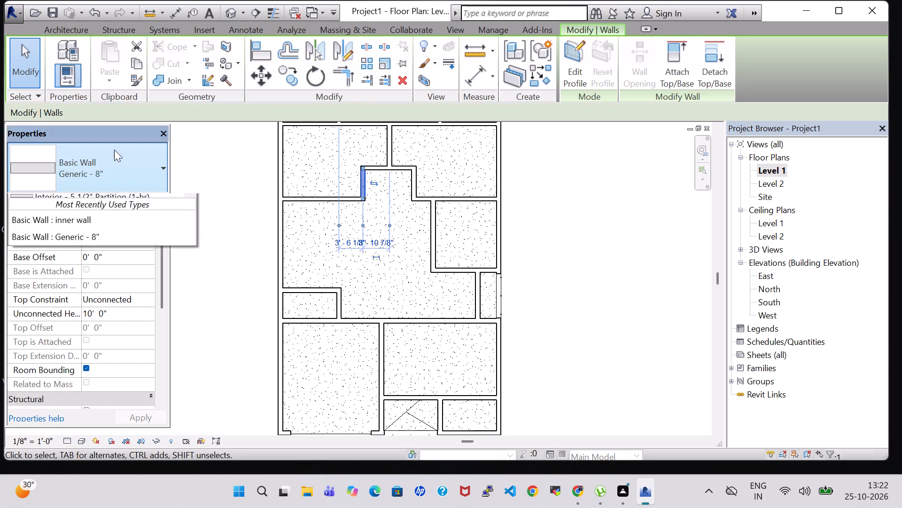
pyautogui.click(85, 381)
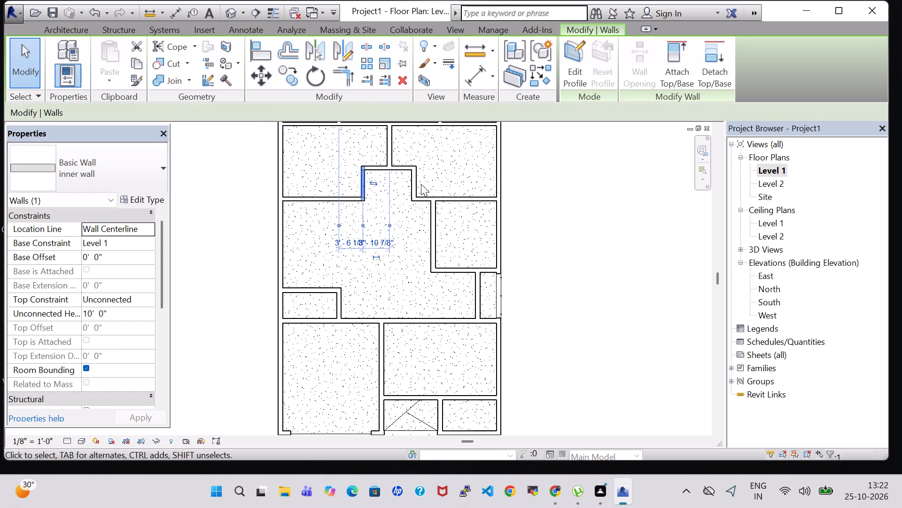
pyautogui.click(420, 183)
pyautogui.click(123, 177)
pyautogui.click(97, 382)
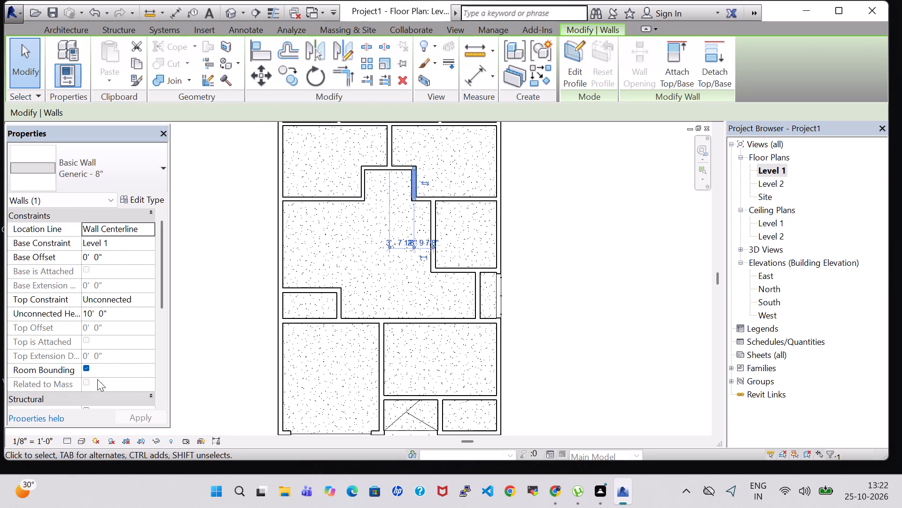
pyautogui.click(694, 306)
# Change the west and south walls of the room on the east side, south of the recess, to the inner wall type.
pyautogui.click(468, 199)
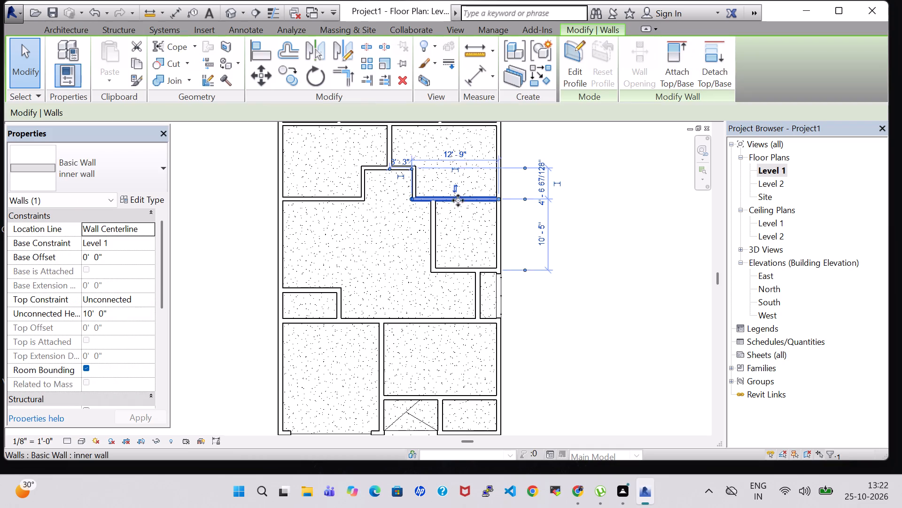
pyautogui.click(436, 225)
pyautogui.click(132, 169)
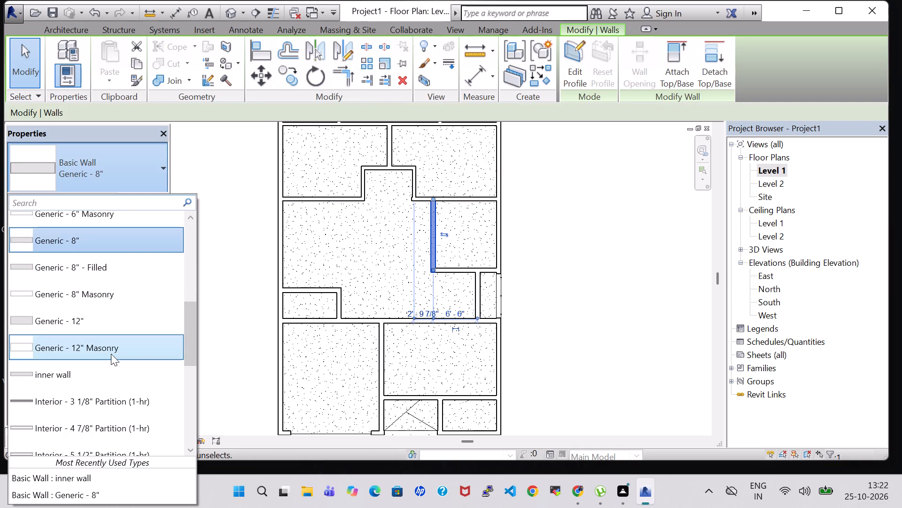
pyautogui.click(116, 370)
pyautogui.click(578, 250)
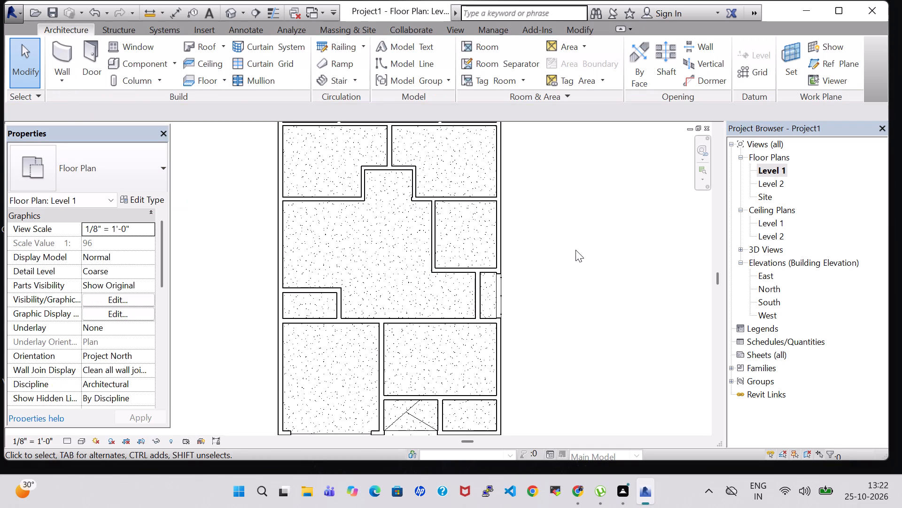
pyautogui.click(450, 270)
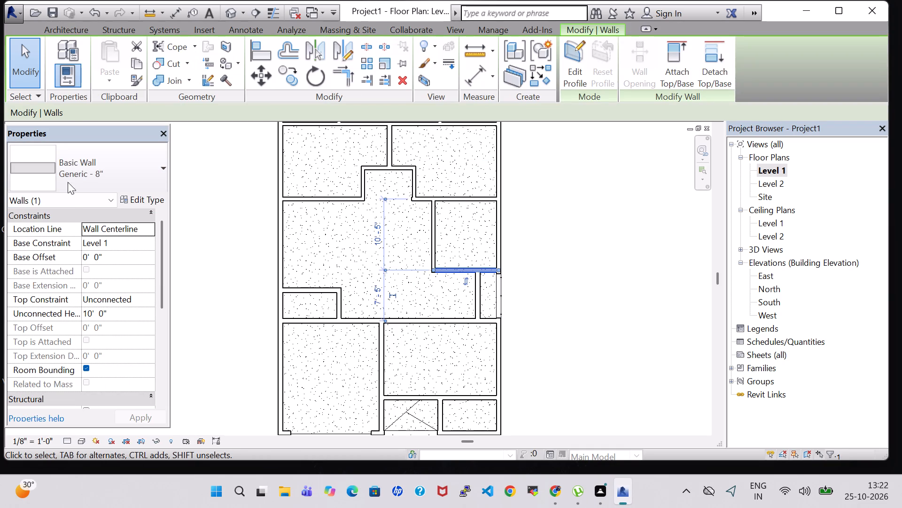
pyautogui.click(85, 174)
pyautogui.click(84, 376)
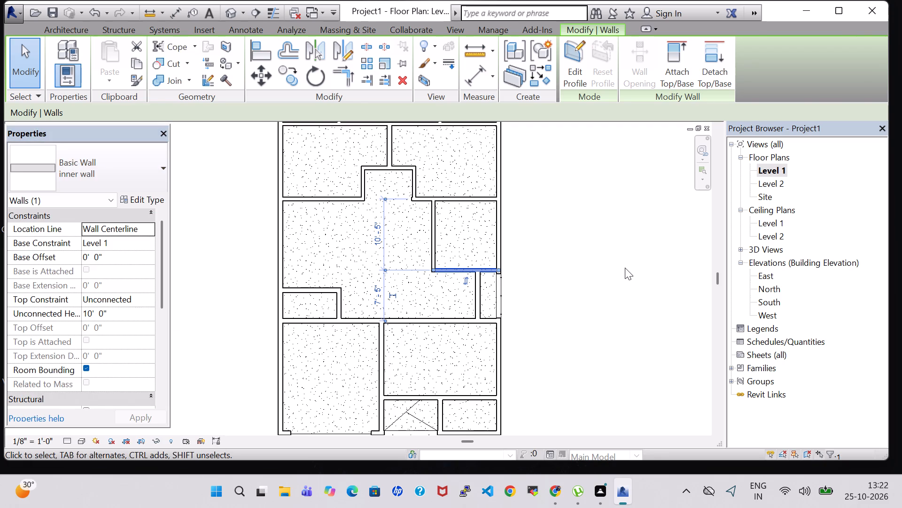
pyautogui.click(625, 268)
# Change the north wall of the small room on the west side to the inner wall type.
pyautogui.click(302, 289)
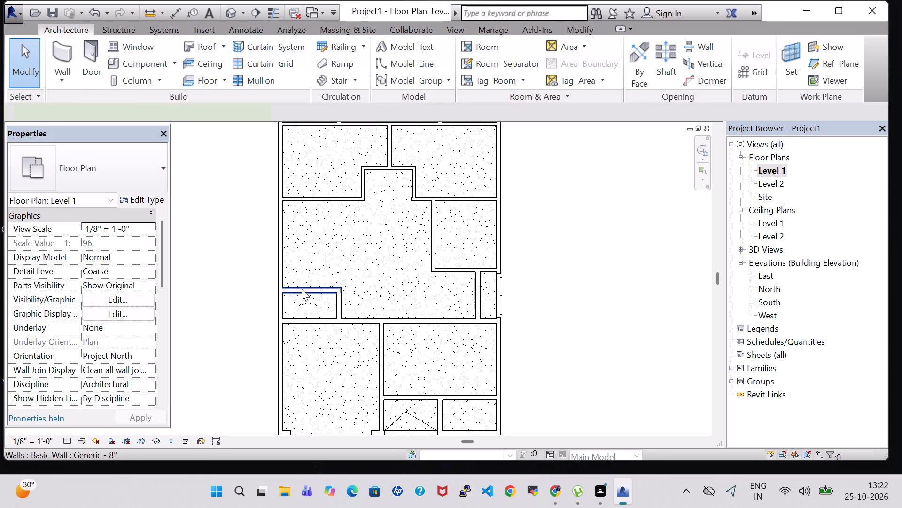
pyautogui.click(66, 166)
pyautogui.click(80, 366)
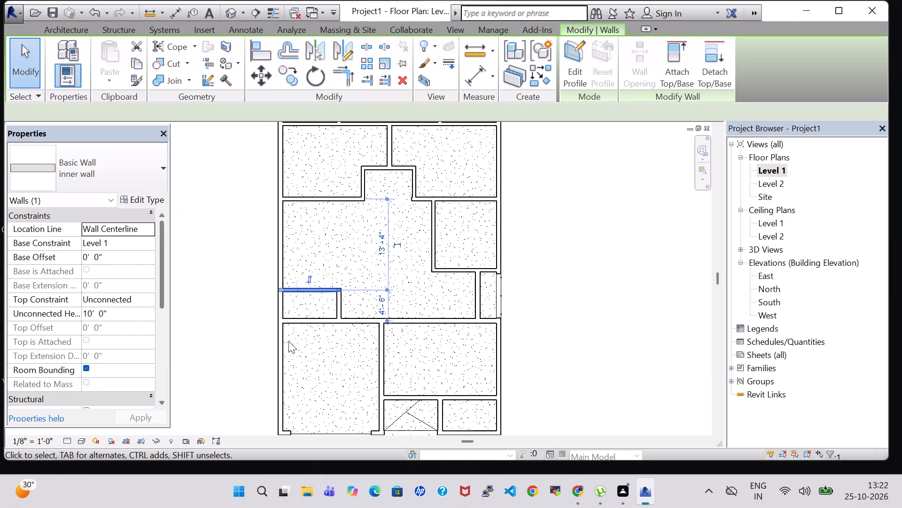
# Change the small west room's east wall and the small east room's west wall to the inner wall type.
pyautogui.click(336, 307)
pyautogui.click(125, 160)
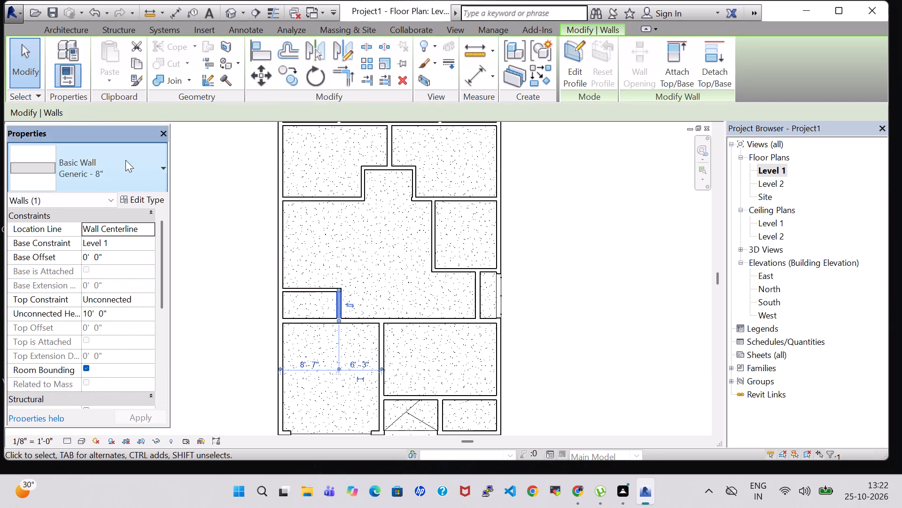
pyautogui.click(104, 375)
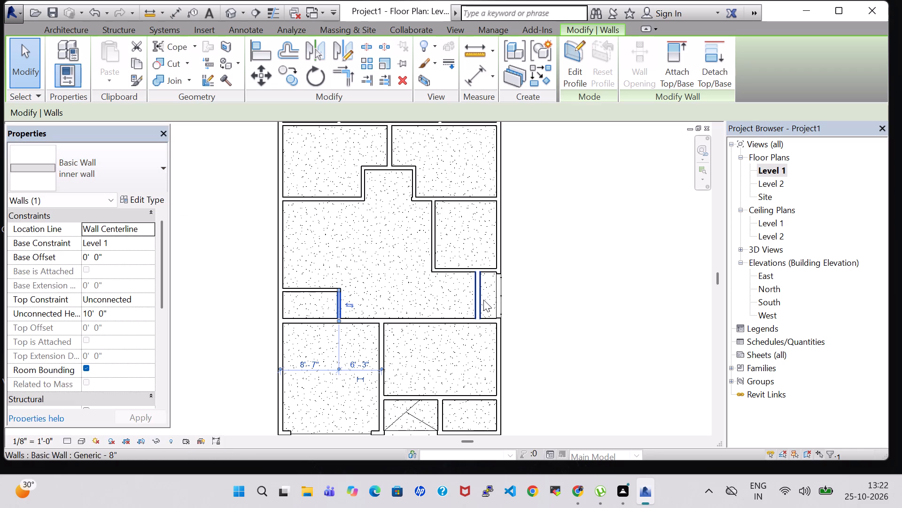
pyautogui.click(482, 300)
pyautogui.click(162, 178)
pyautogui.click(97, 372)
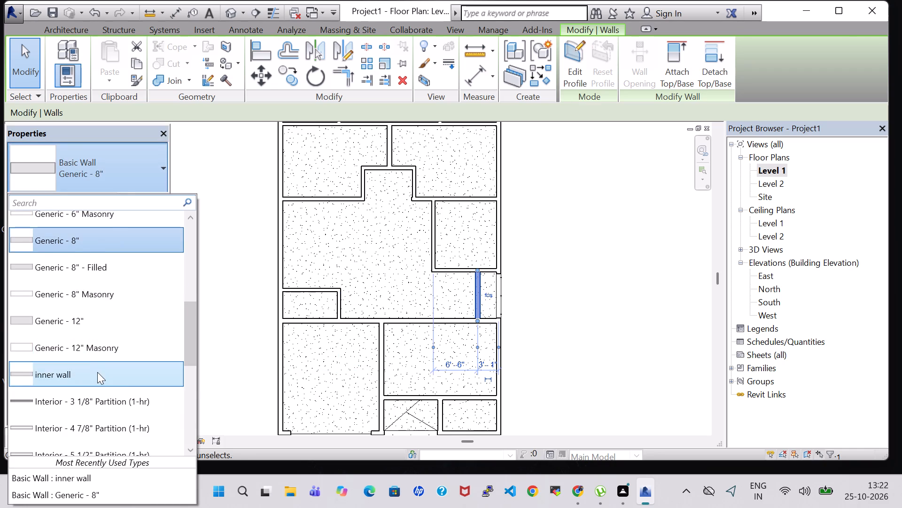
pyautogui.click(624, 257)
# Change the full-width wall south of those rooms and the north-south wall dividing the large southern rooms to the inner wall type.
pyautogui.moveTo(552, 303); pyautogui.dragTo(569, 235, button='middle')
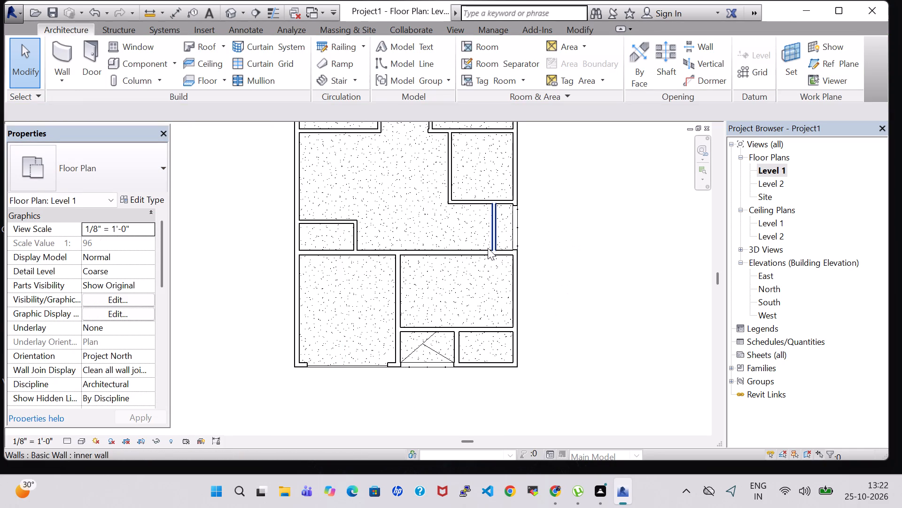
pyautogui.click(417, 255)
pyautogui.click(120, 159)
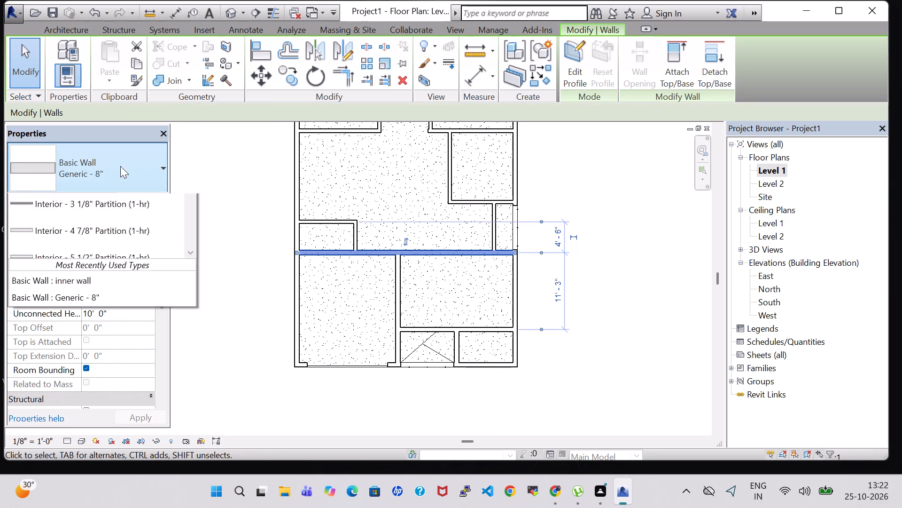
pyautogui.click(76, 372)
pyautogui.click(666, 309)
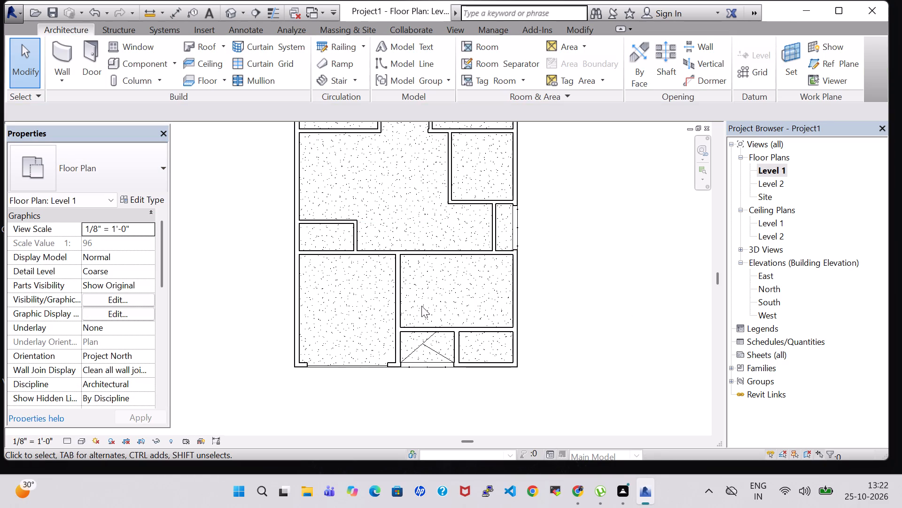
pyautogui.click(399, 299)
pyautogui.click(65, 160)
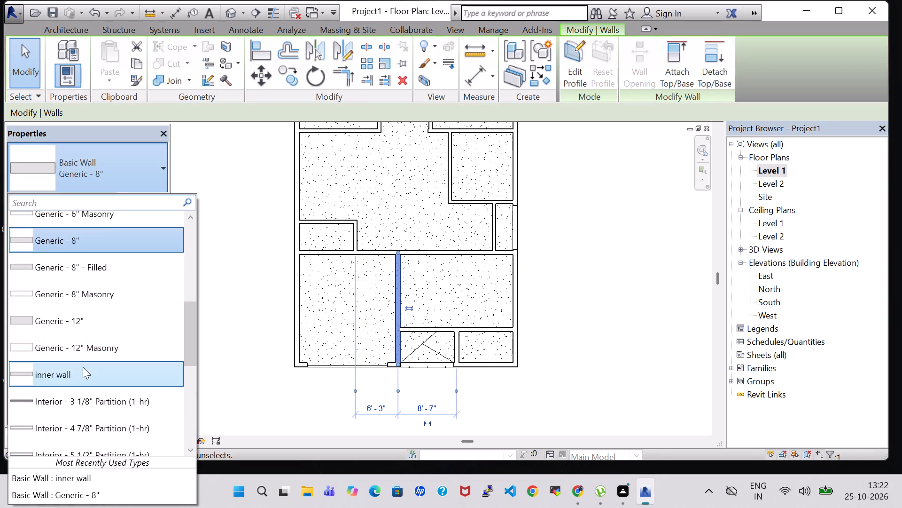
pyautogui.click(83, 367)
pyautogui.click(596, 288)
# Change the south wall of the large southeast room and the short partition south of it to the inner wall type.
pyautogui.click(452, 329)
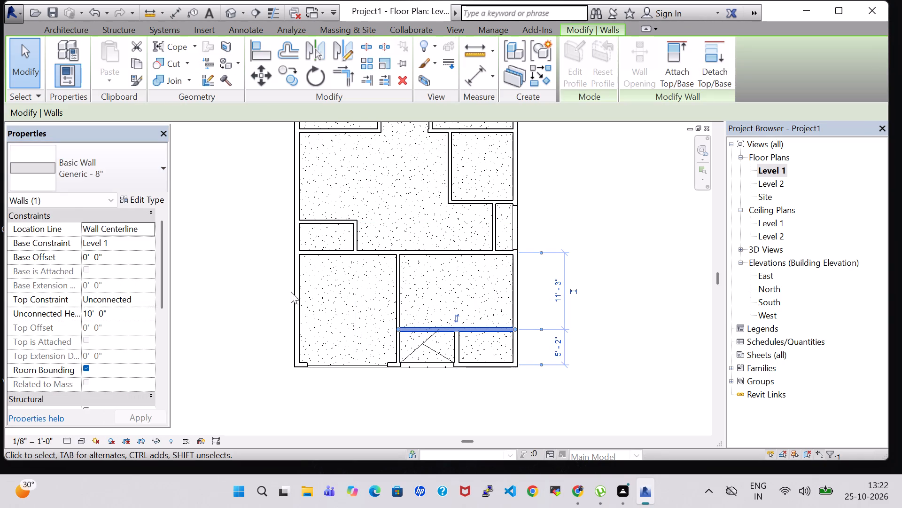
pyautogui.click(126, 161)
pyautogui.click(106, 377)
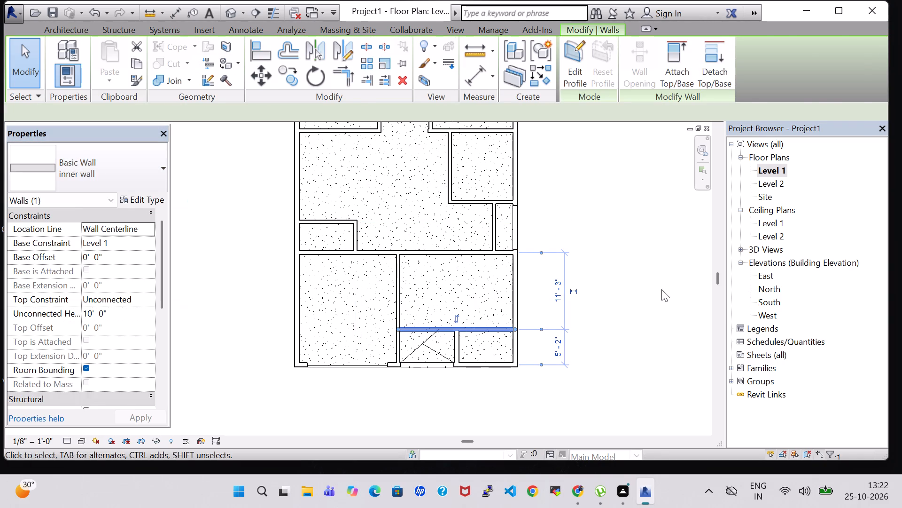
pyautogui.click(661, 289)
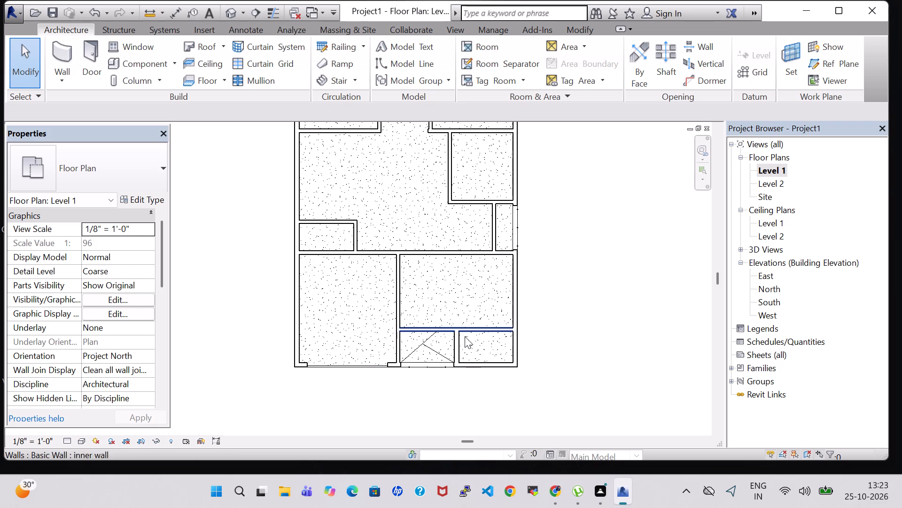
pyautogui.click(462, 344)
pyautogui.click(141, 180)
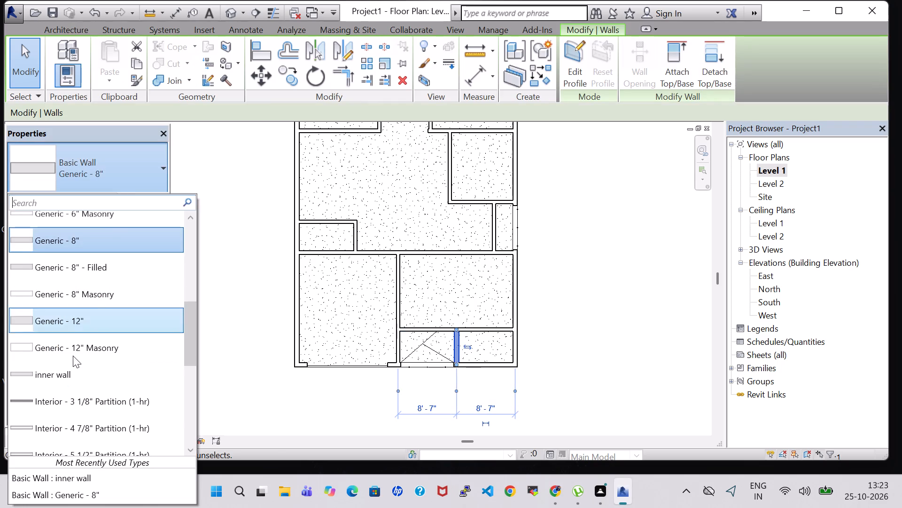
pyautogui.click(71, 372)
pyautogui.click(583, 287)
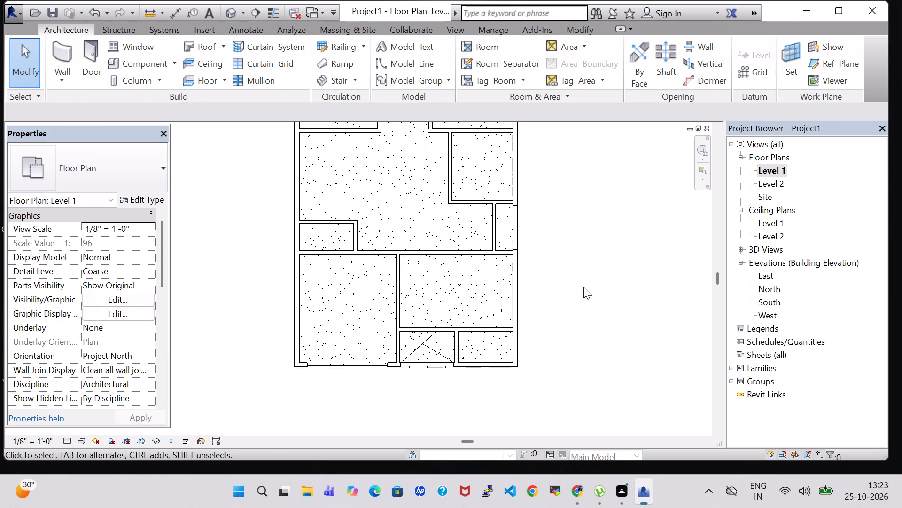
# Start a Level 1 to Level 2 stair and place an L-shape winder run in the southwest room's northwest corner.
pyautogui.scroll(-1, 583, 287)
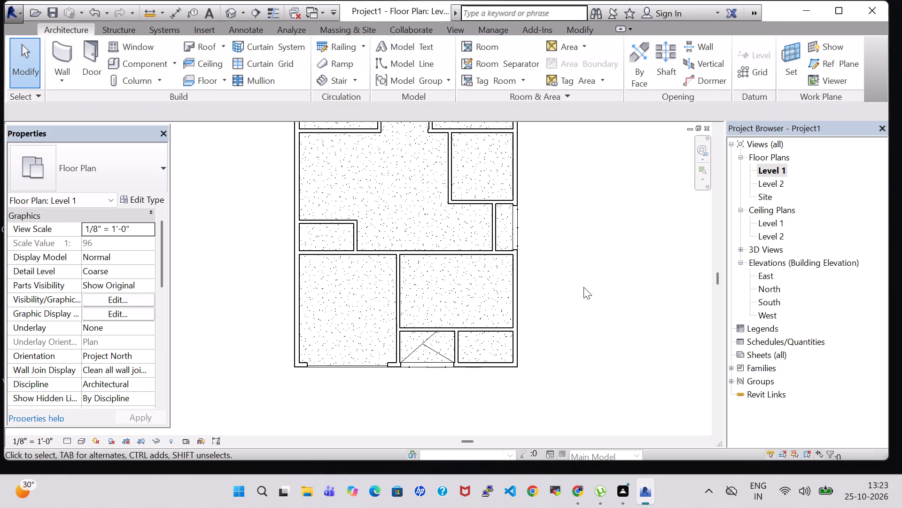
pyautogui.moveTo(583, 287); pyautogui.dragTo(527, 302, button='middle')
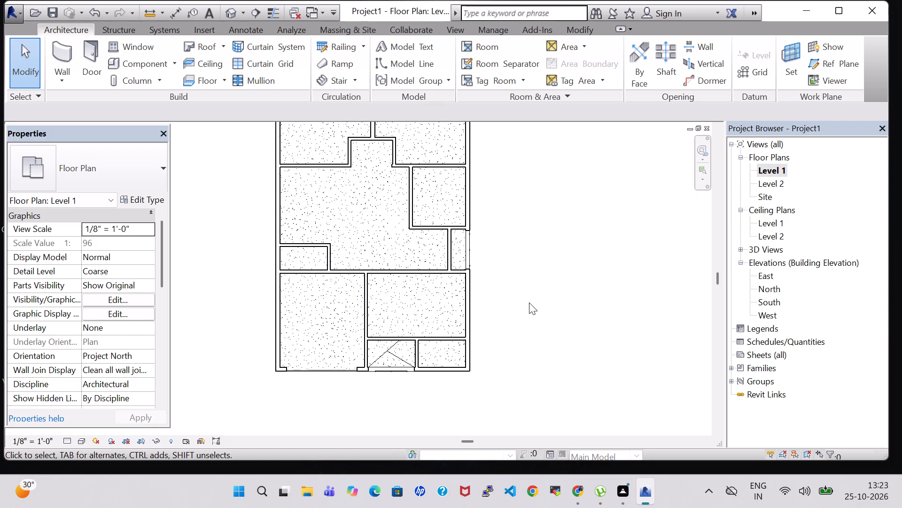
pyautogui.scroll(-2, 529, 302)
pyautogui.moveTo(520, 206); pyautogui.dragTo(520, 231, button='middle')
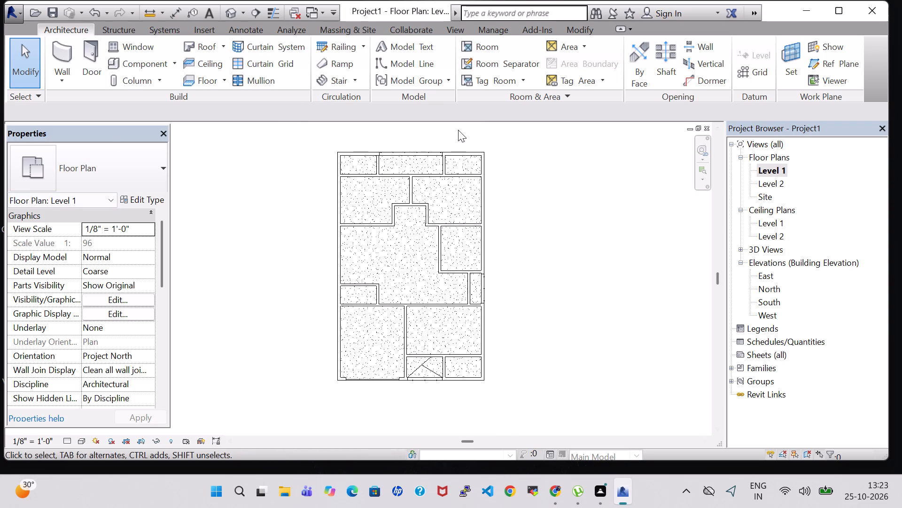
pyautogui.click(327, 83)
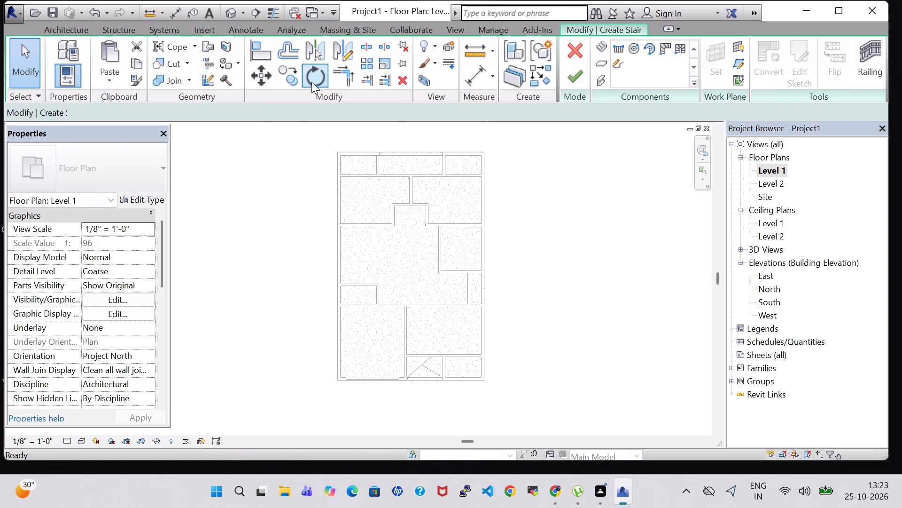
pyautogui.scroll(4, 392, 312)
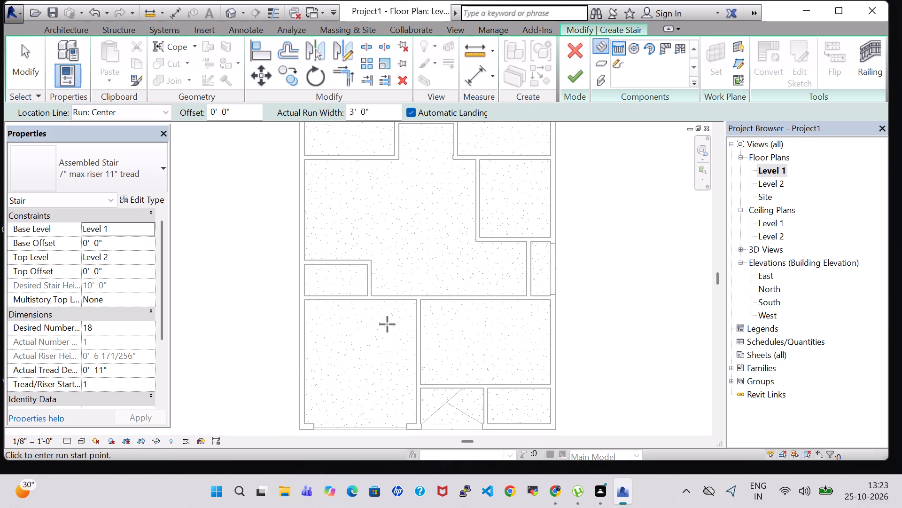
pyautogui.scroll(4, 387, 324)
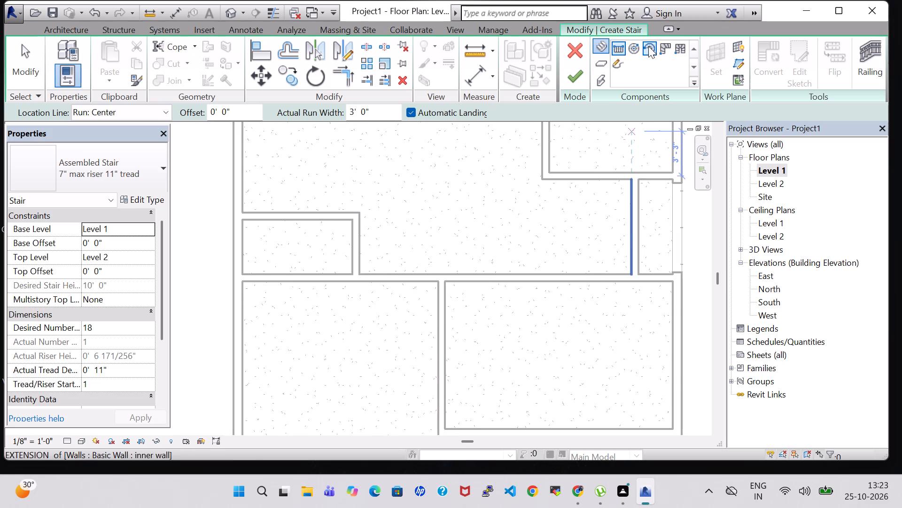
pyautogui.click(664, 47)
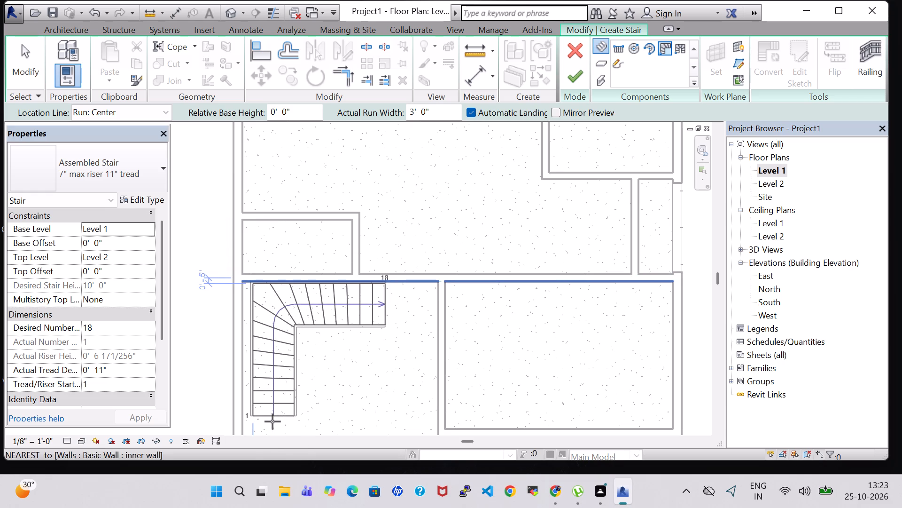
pyautogui.click(271, 421)
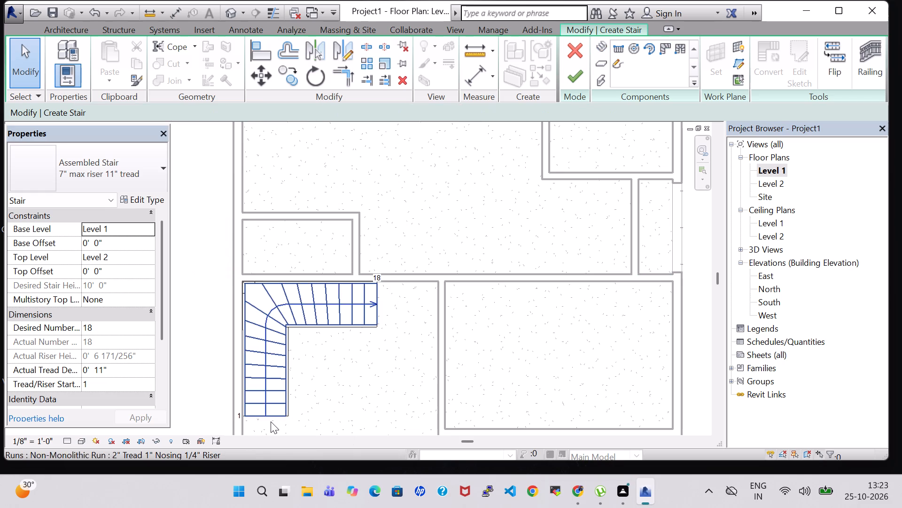
pyautogui.press('Escape')
# Shorten both legs of the L-shaped stair run to about 6'-10" each.
pyautogui.doubleClick(334, 320)
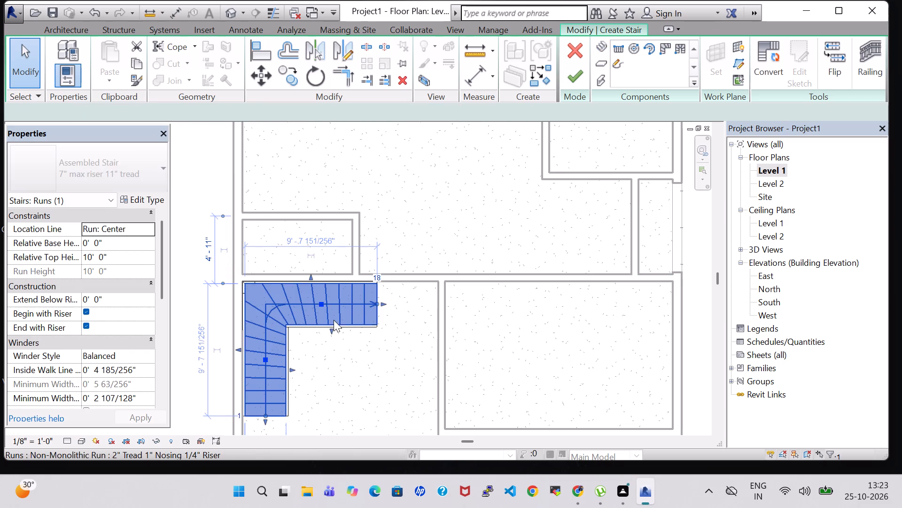
pyautogui.moveTo(376, 302); pyautogui.dragTo(361, 305)
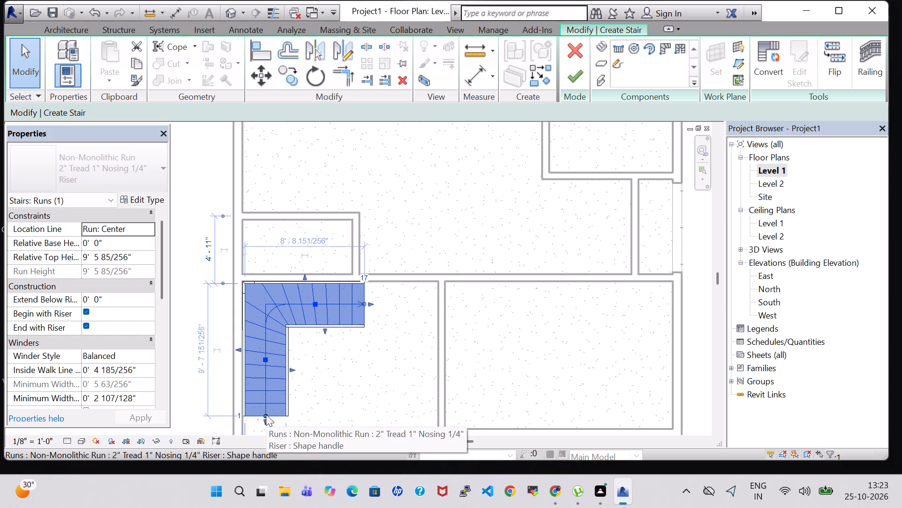
pyautogui.moveTo(266, 414); pyautogui.dragTo(265, 356)
pyautogui.click(829, 442)
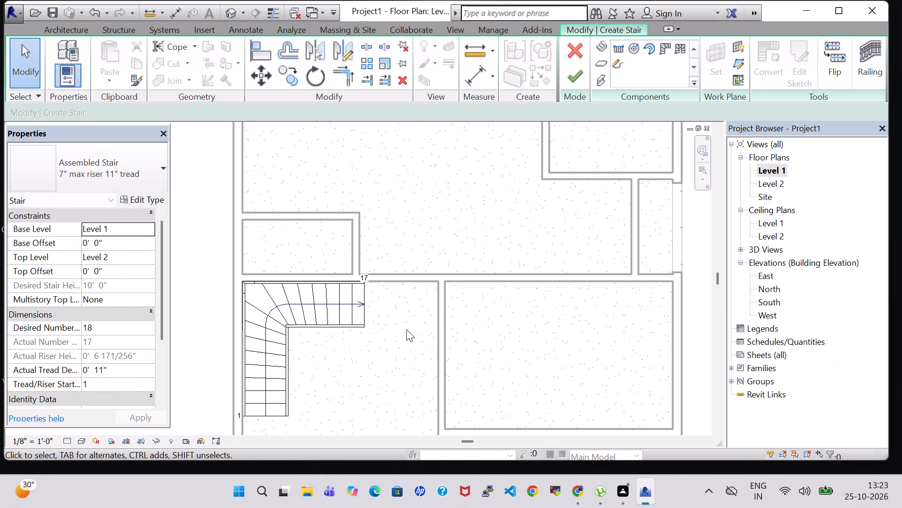
pyautogui.click(357, 308)
pyautogui.moveTo(364, 304); pyautogui.dragTo(354, 304)
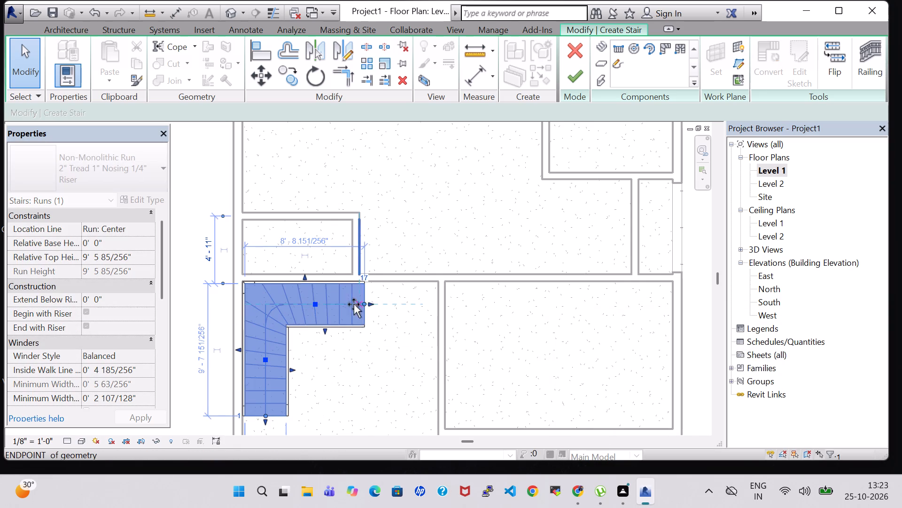
pyautogui.moveTo(354, 304); pyautogui.dragTo(345, 304)
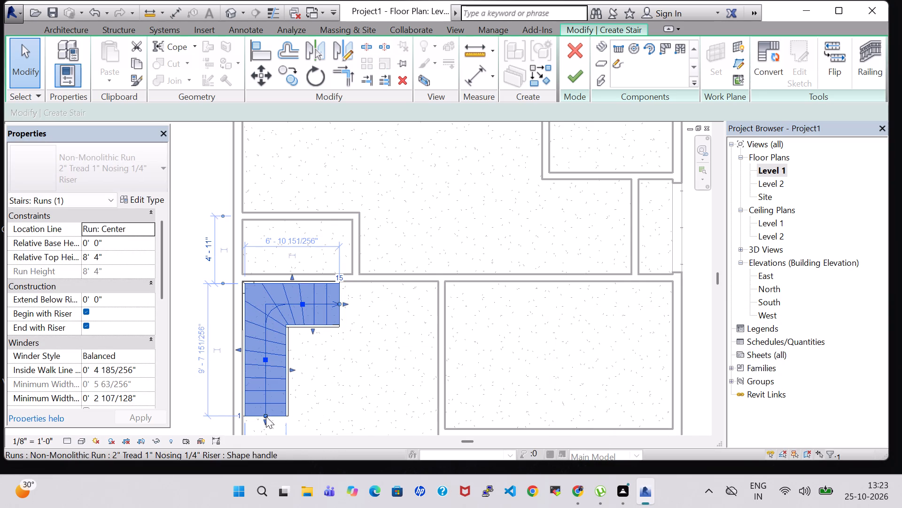
pyautogui.moveTo(266, 414); pyautogui.dragTo(263, 375)
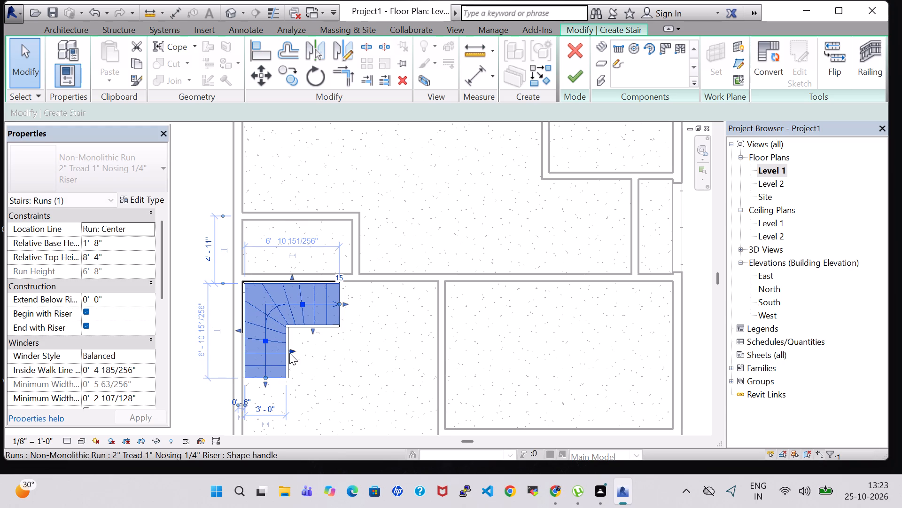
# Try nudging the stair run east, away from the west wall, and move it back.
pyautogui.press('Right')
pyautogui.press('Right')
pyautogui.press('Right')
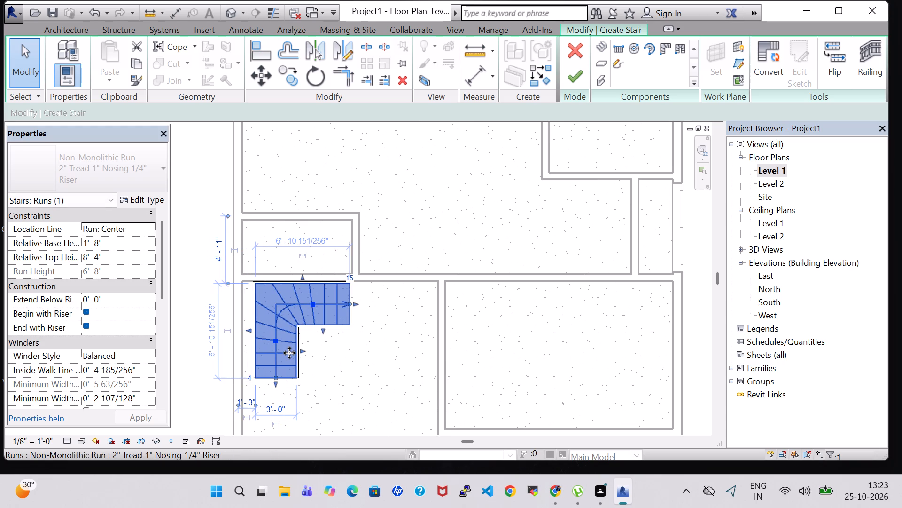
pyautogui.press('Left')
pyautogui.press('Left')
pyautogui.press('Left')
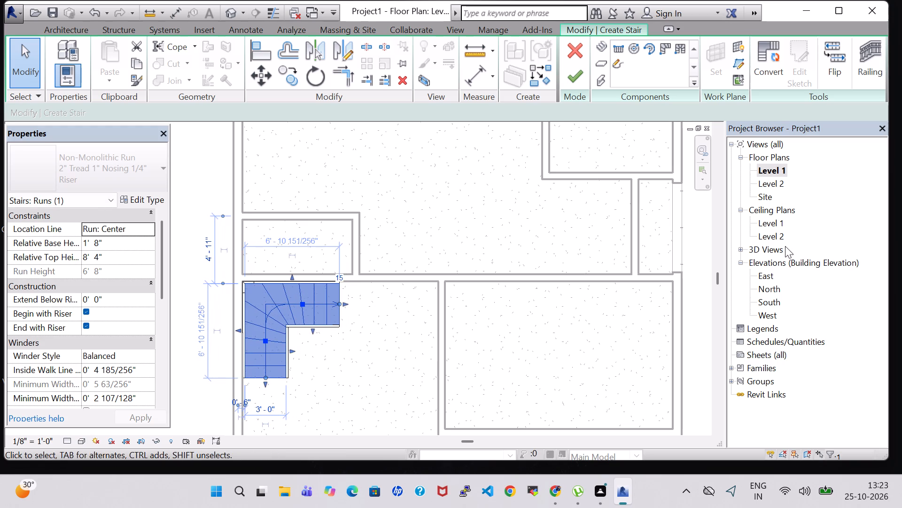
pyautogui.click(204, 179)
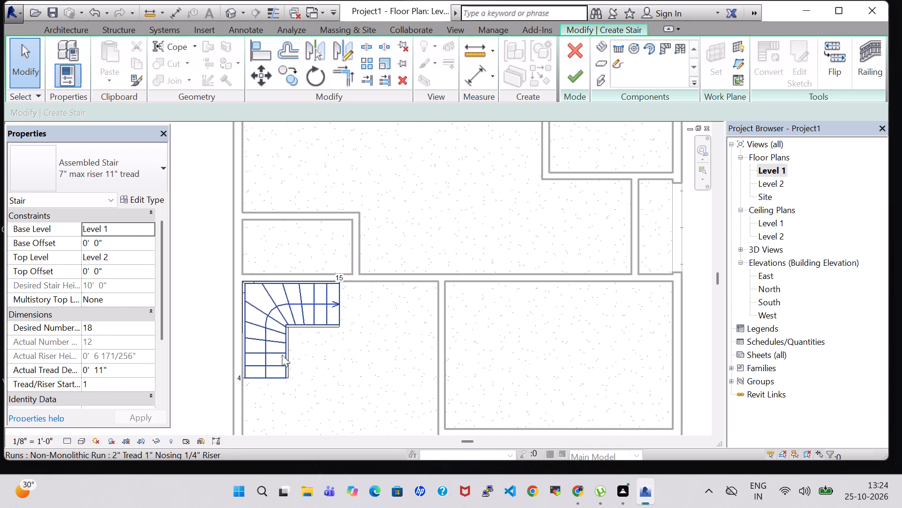
# Flip the stair's direction so it climbs from its east end toward the south end, and finish the stair.
pyautogui.click(836, 63)
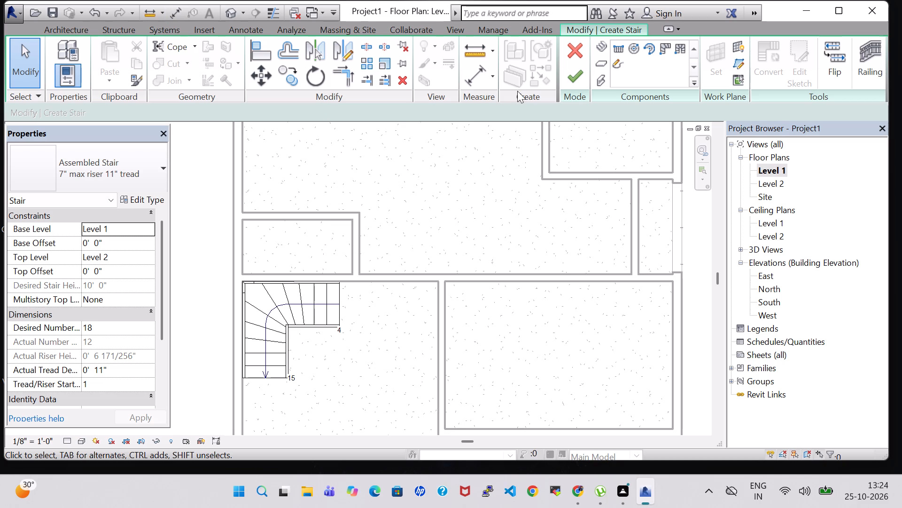
pyautogui.click(583, 77)
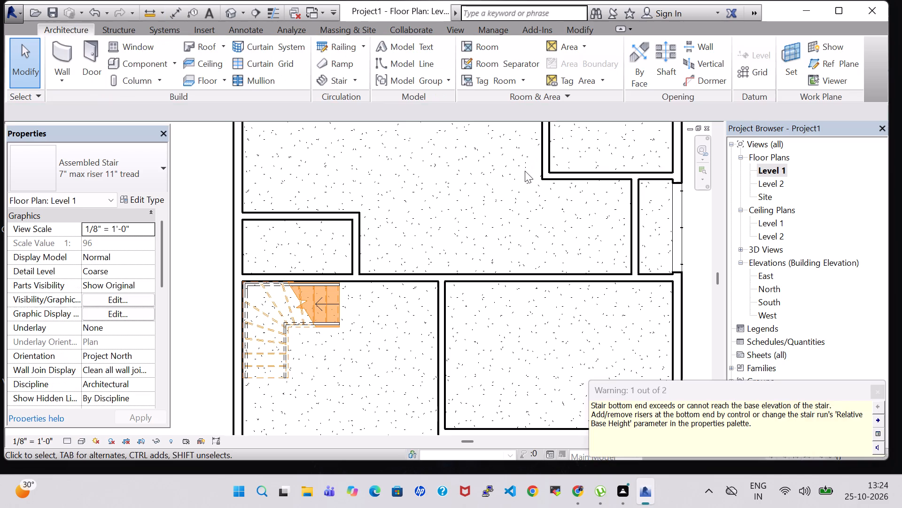
pyautogui.click(877, 390)
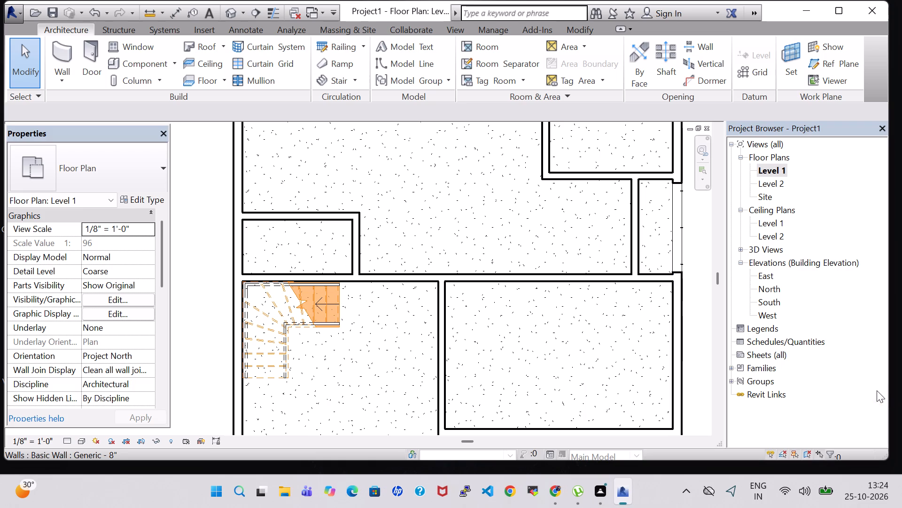
# Examine the finished L-shaped stair in the 3D view from the front and from above.
pyautogui.click(232, 14)
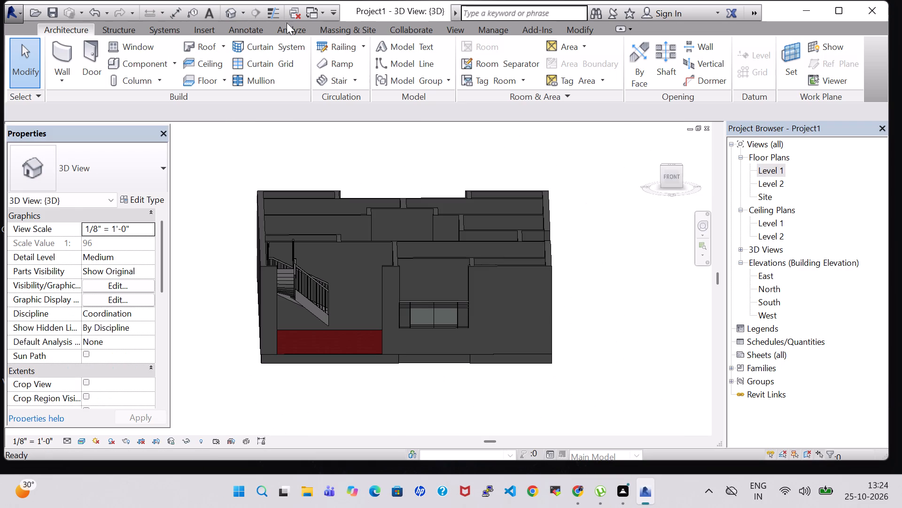
pyautogui.keyDown('shift'); pyautogui.moveTo(608, 256); pyautogui.dragTo(553, 272, button='middle'); pyautogui.keyUp('shift')
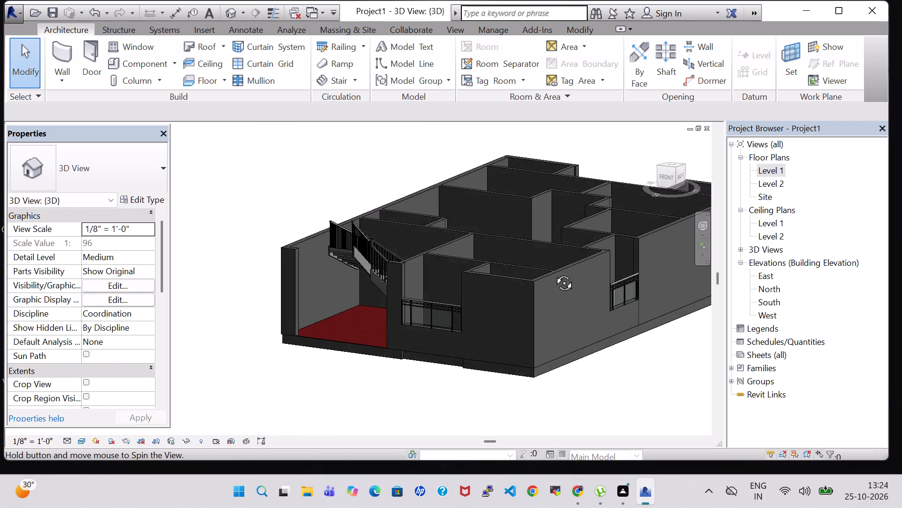
pyautogui.keyDown('shift'); pyautogui.moveTo(553, 272); pyautogui.dragTo(576, 370, button='middle'); pyautogui.keyUp('shift')
pyautogui.keyDown('shift'); pyautogui.moveTo(610, 304); pyautogui.dragTo(620, 344, button='middle'); pyautogui.keyUp('shift')
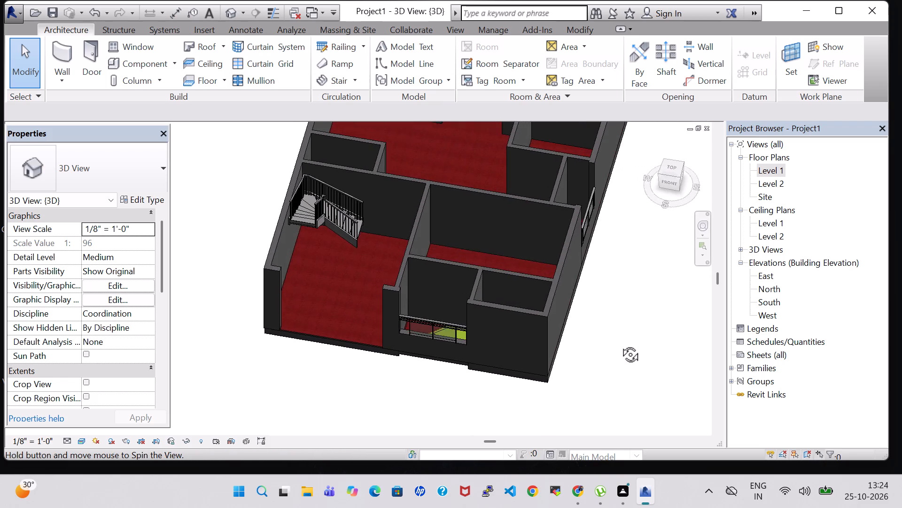
pyautogui.keyDown('shift'); pyautogui.moveTo(620, 344); pyautogui.dragTo(622, 349, button='middle'); pyautogui.keyUp('shift')
pyautogui.keyDown('shift'); pyautogui.moveTo(628, 281); pyautogui.dragTo(626, 329, button='middle'); pyautogui.keyUp('shift')
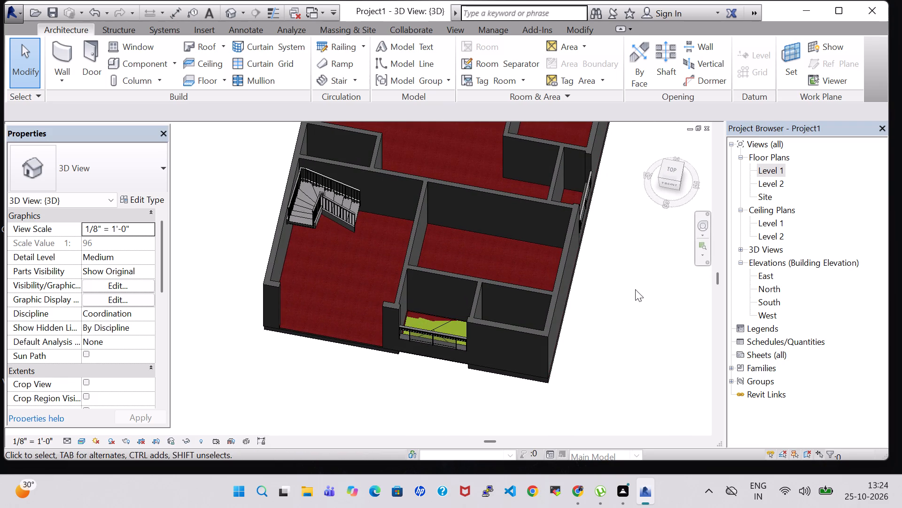
# From the Level 1 plan, start a Generic - 12" roof by footprint based on Level 2, with straight boundary lines that define no slope.
pyautogui.doubleClick(778, 171)
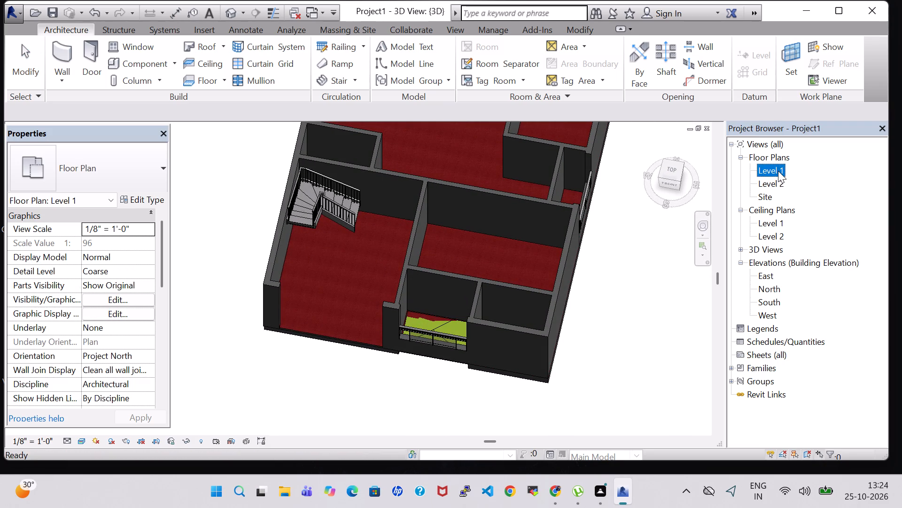
pyautogui.scroll(-9, 357, 285)
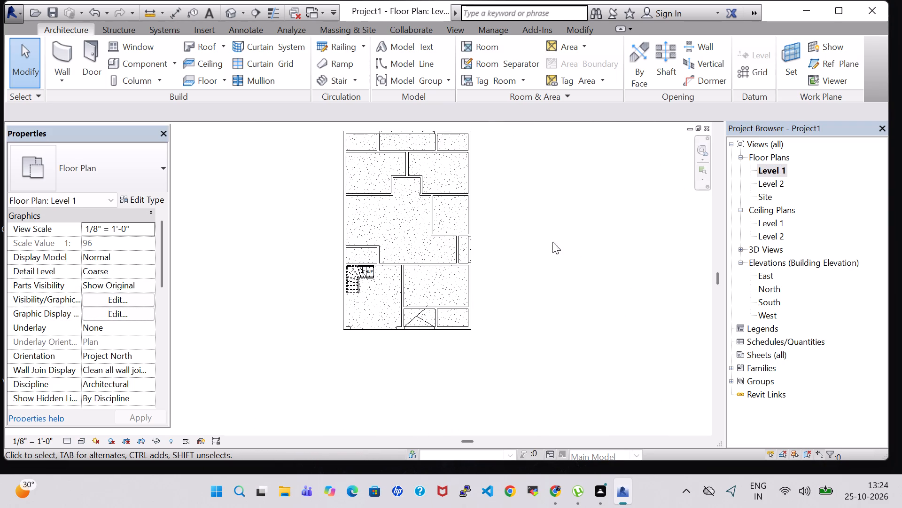
pyautogui.scroll(3, 519, 224)
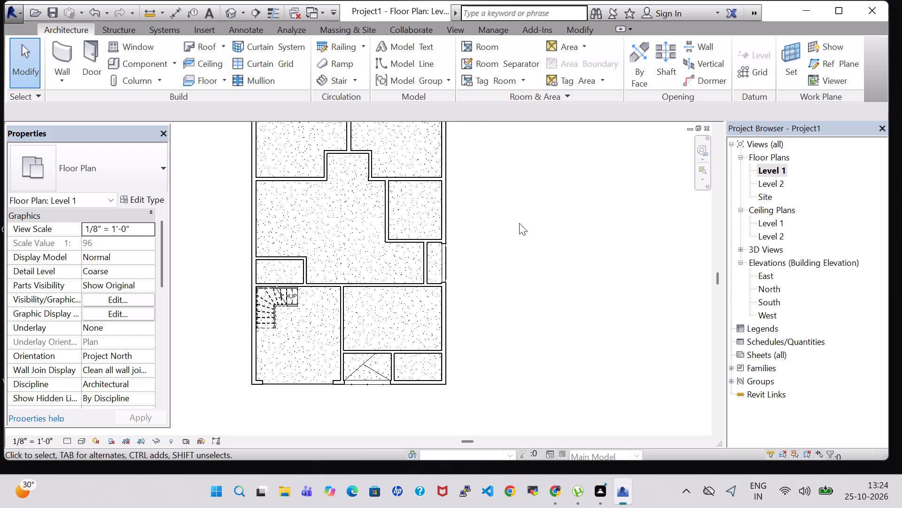
pyautogui.moveTo(519, 223); pyautogui.dragTo(554, 259, button='middle')
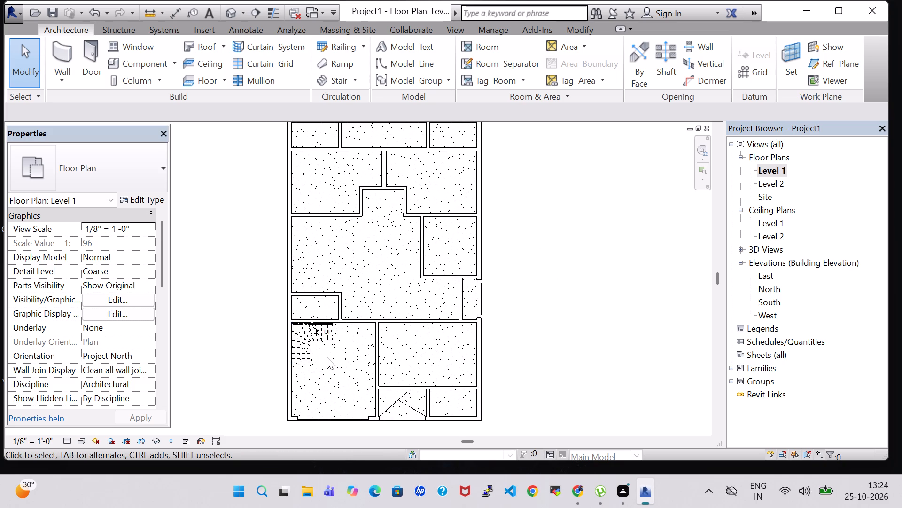
pyautogui.scroll(-1, 564, 188)
pyautogui.middleClick(560, 188)
pyautogui.click(194, 43)
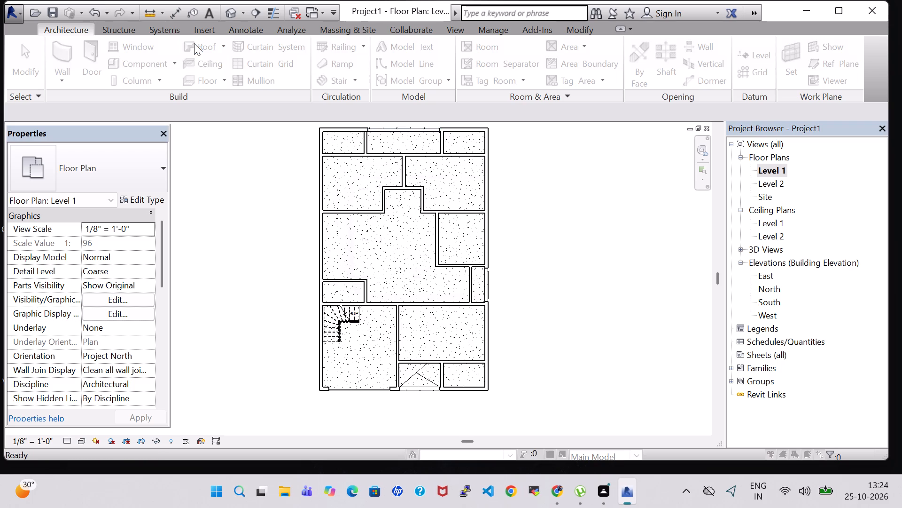
pyautogui.click(450, 270)
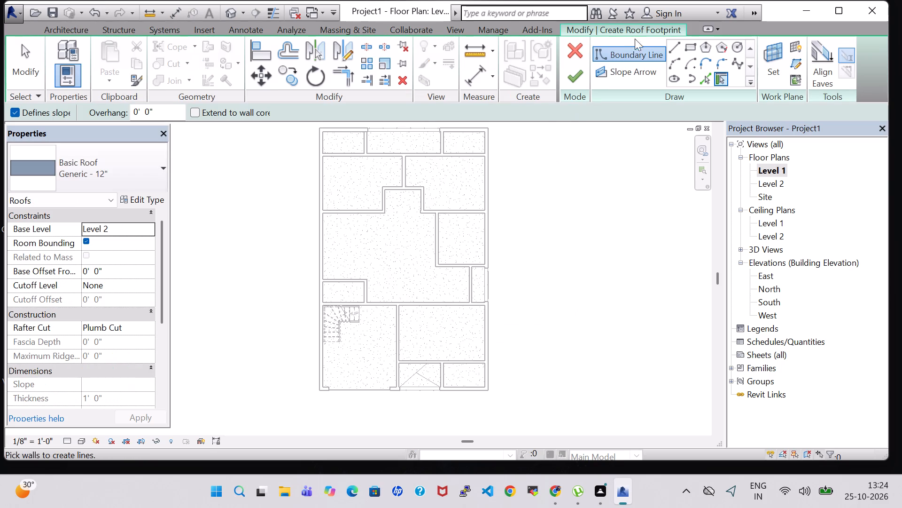
pyautogui.click(672, 46)
pyautogui.scroll(2, 325, 134)
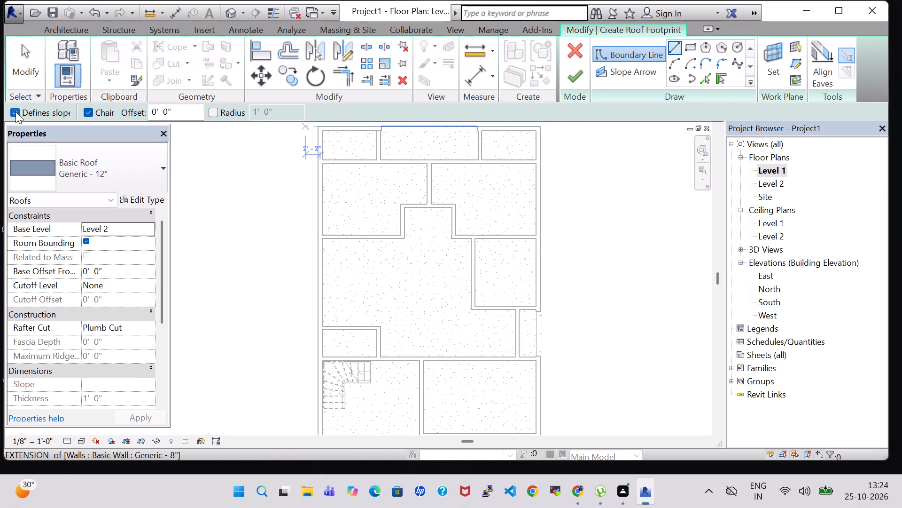
pyautogui.click(16, 111)
pyautogui.scroll(2, 200, 119)
pyautogui.press('Escape')
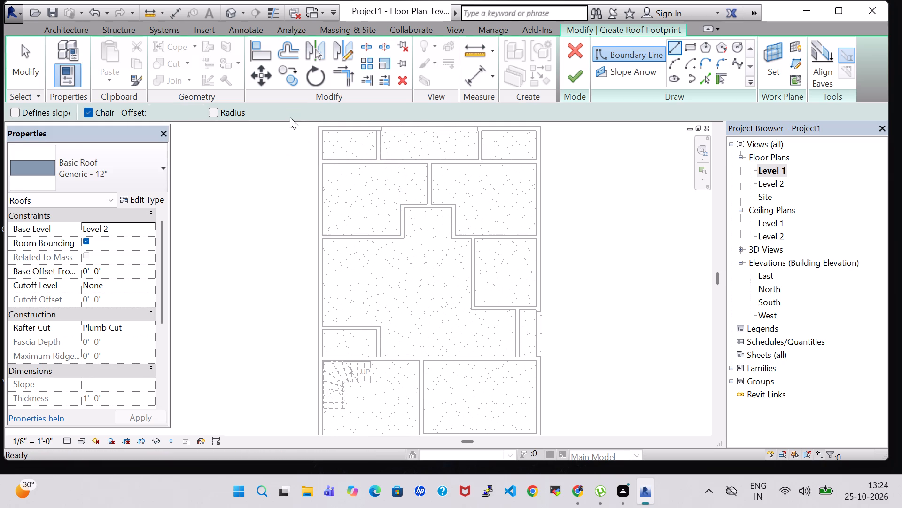
pyautogui.click(678, 50)
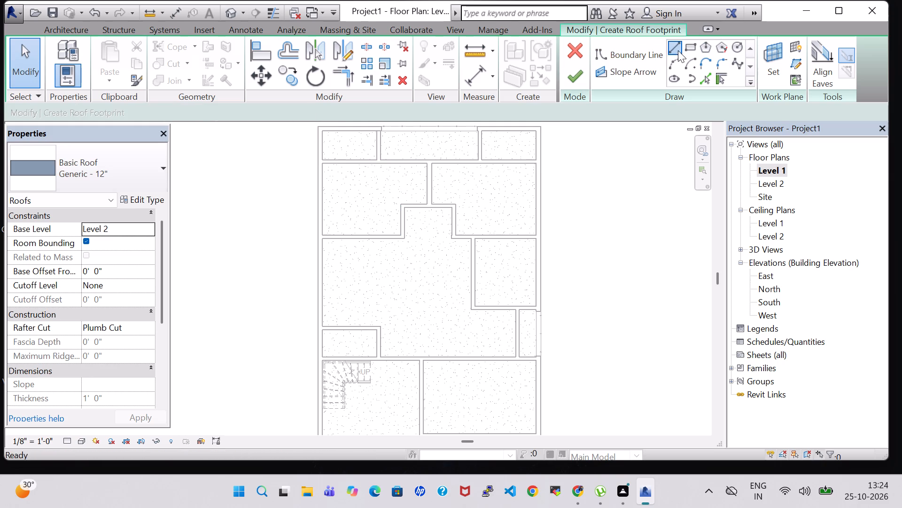
# Trace the roof boundary as a closed rectangle about 32'-8" wide along the outer faces of the building's exterior walls.
pyautogui.scroll(4, 312, 142)
pyautogui.moveTo(349, 168); pyautogui.dragTo(338, 211, button='middle')
pyautogui.click(310, 158)
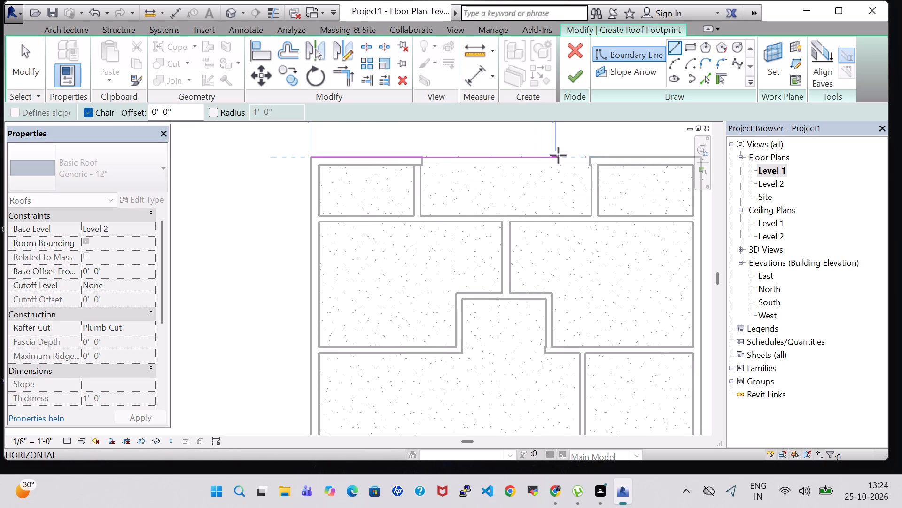
pyautogui.moveTo(558, 155); pyautogui.dragTo(410, 154, button='middle')
pyautogui.click(552, 159)
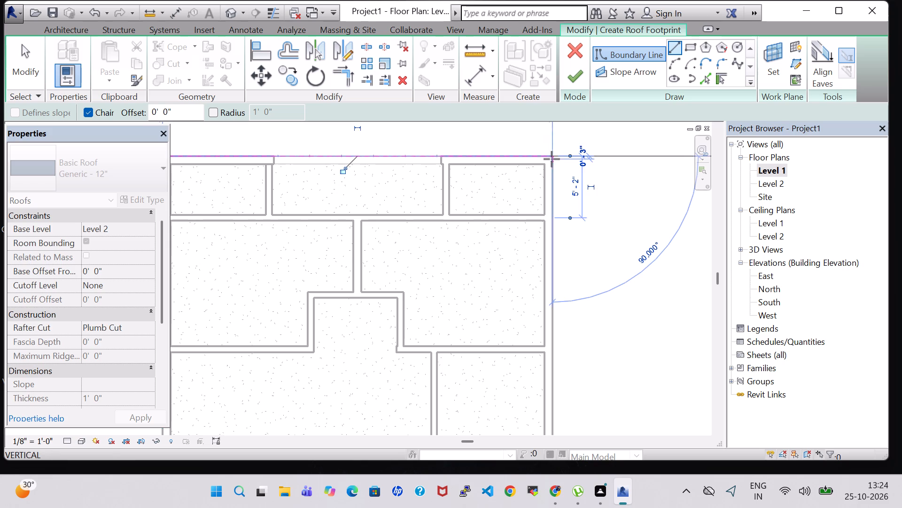
pyautogui.moveTo(553, 343); pyautogui.dragTo(552, 259, button='middle')
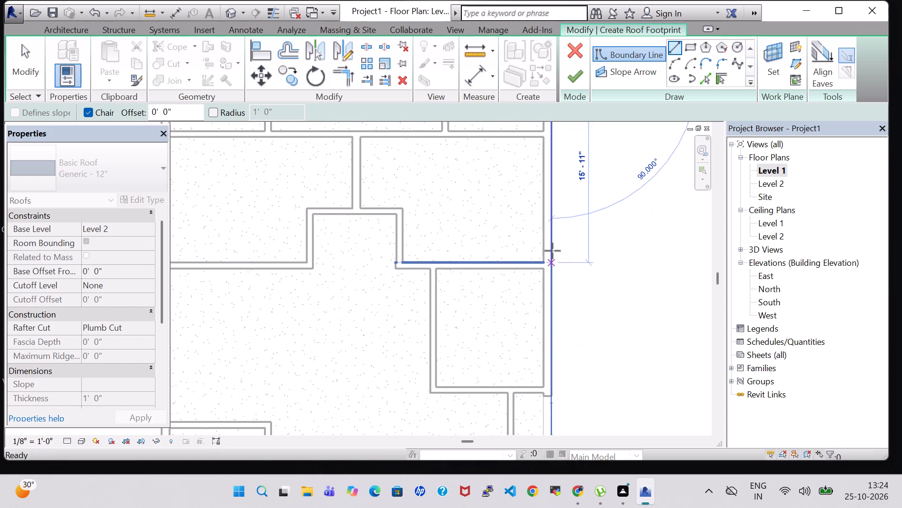
pyautogui.moveTo(552, 310); pyautogui.dragTo(544, 194, button='middle')
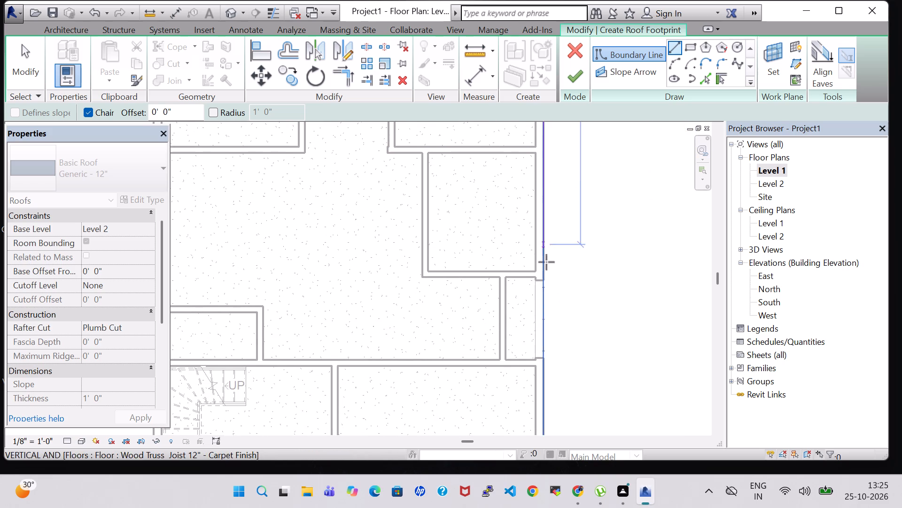
pyautogui.moveTo(546, 296); pyautogui.dragTo(544, 136, button='middle')
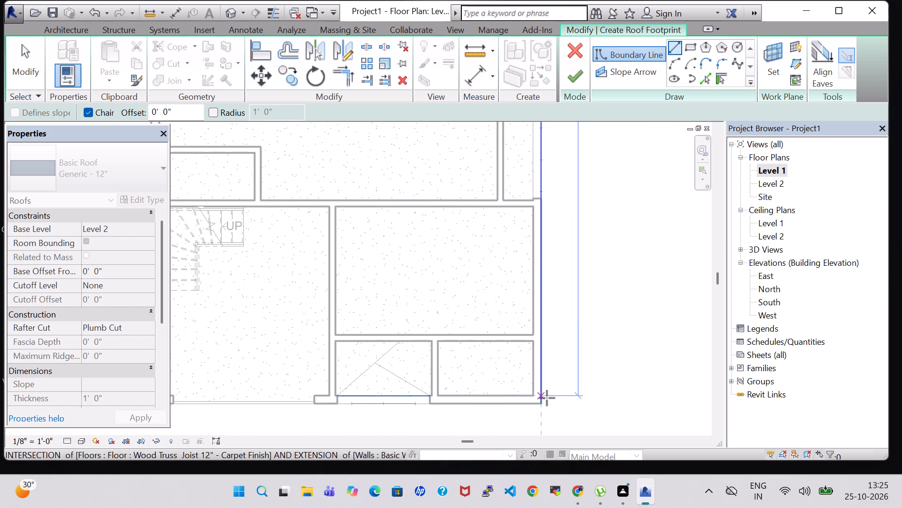
pyautogui.click(543, 403)
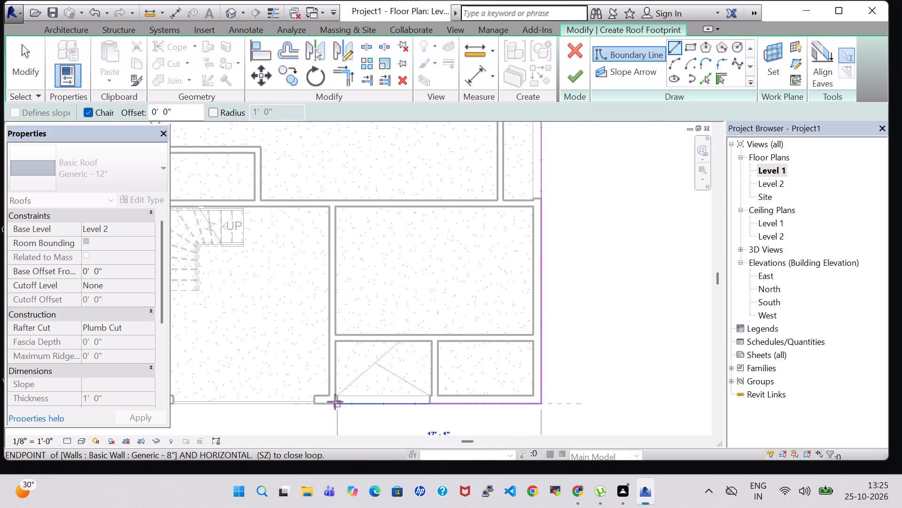
pyautogui.moveTo(326, 402); pyautogui.dragTo(464, 394, button='middle')
pyautogui.scroll(1, 464, 394)
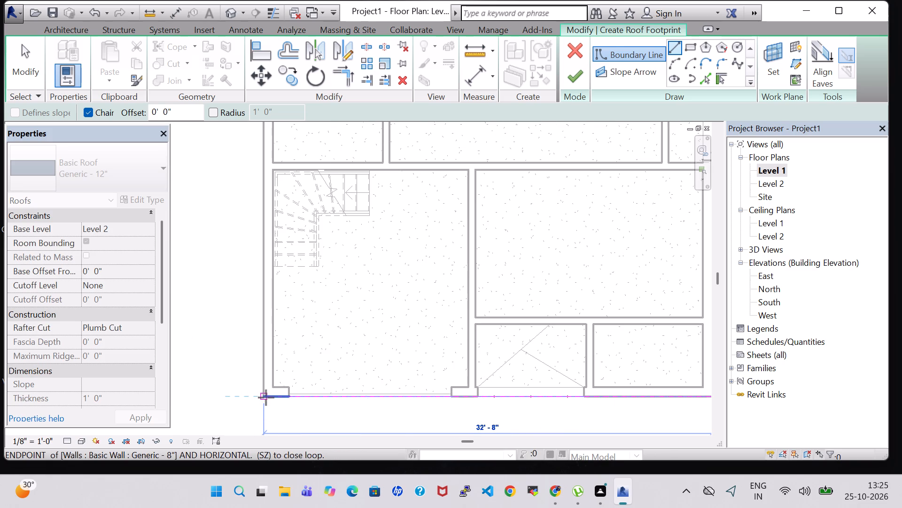
pyautogui.click(266, 397)
pyautogui.moveTo(264, 171); pyautogui.dragTo(259, 367, button='middle')
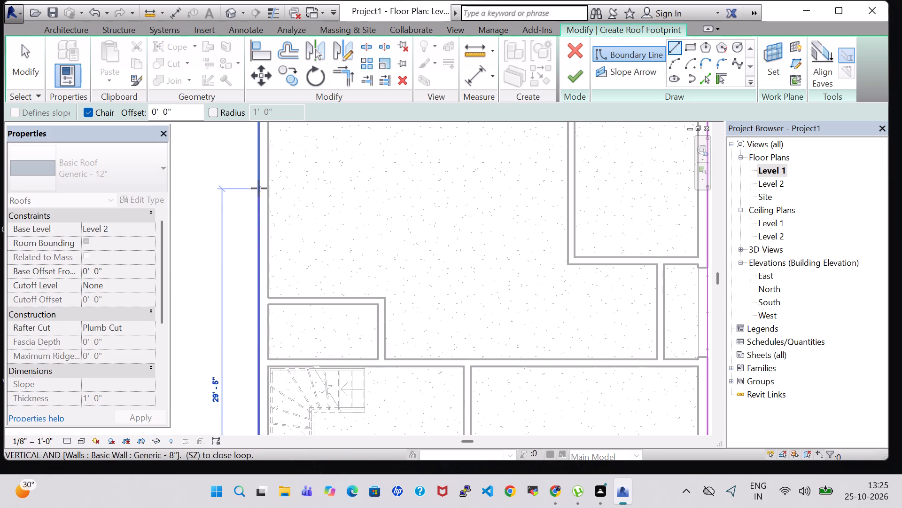
pyautogui.moveTo(259, 188); pyautogui.dragTo(257, 372, button='middle')
pyautogui.moveTo(252, 189); pyautogui.dragTo(253, 364, button='middle')
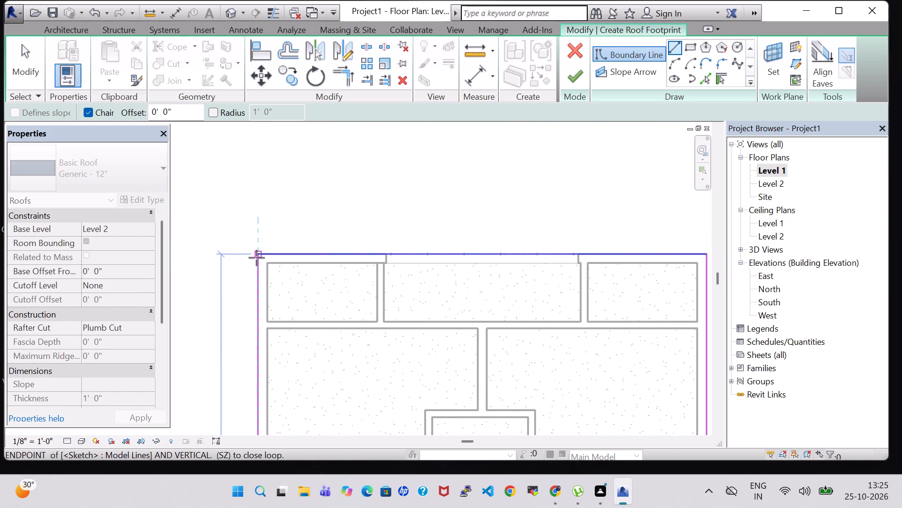
pyautogui.click(257, 258)
# Finish the flat roof footprint, attach the highlighted walls to the roof, and view it in 3D.
pyautogui.click(580, 77)
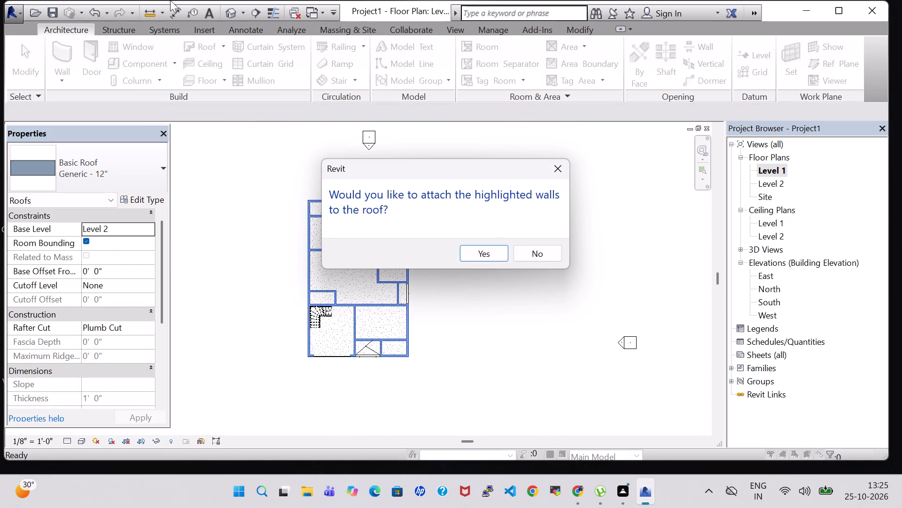
pyautogui.click(506, 253)
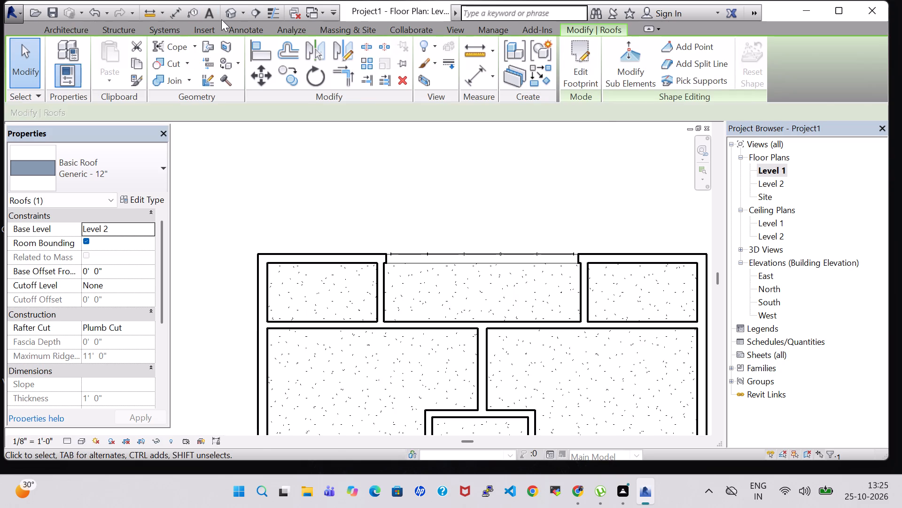
pyautogui.click(229, 11)
pyautogui.scroll(2, 336, 216)
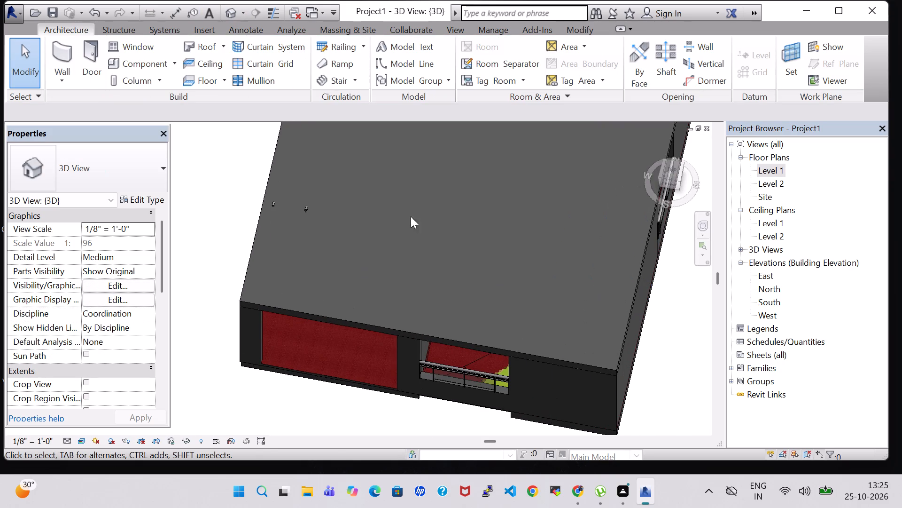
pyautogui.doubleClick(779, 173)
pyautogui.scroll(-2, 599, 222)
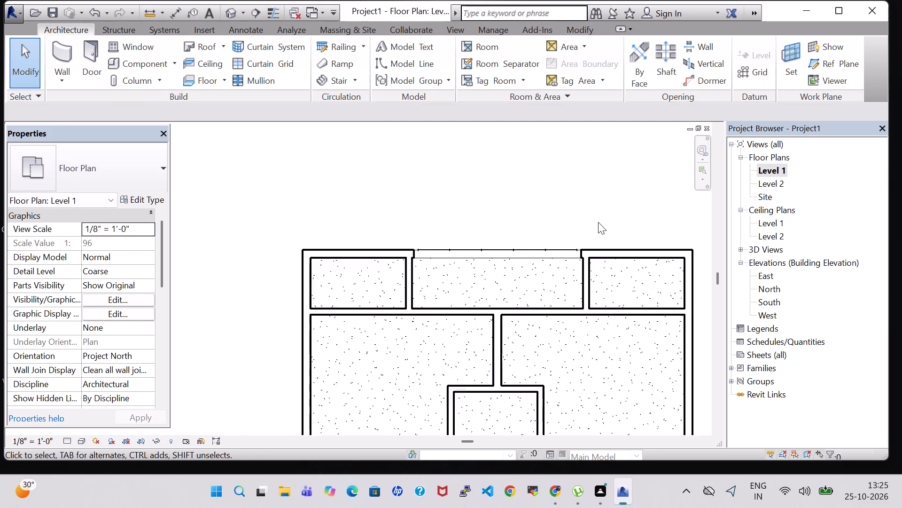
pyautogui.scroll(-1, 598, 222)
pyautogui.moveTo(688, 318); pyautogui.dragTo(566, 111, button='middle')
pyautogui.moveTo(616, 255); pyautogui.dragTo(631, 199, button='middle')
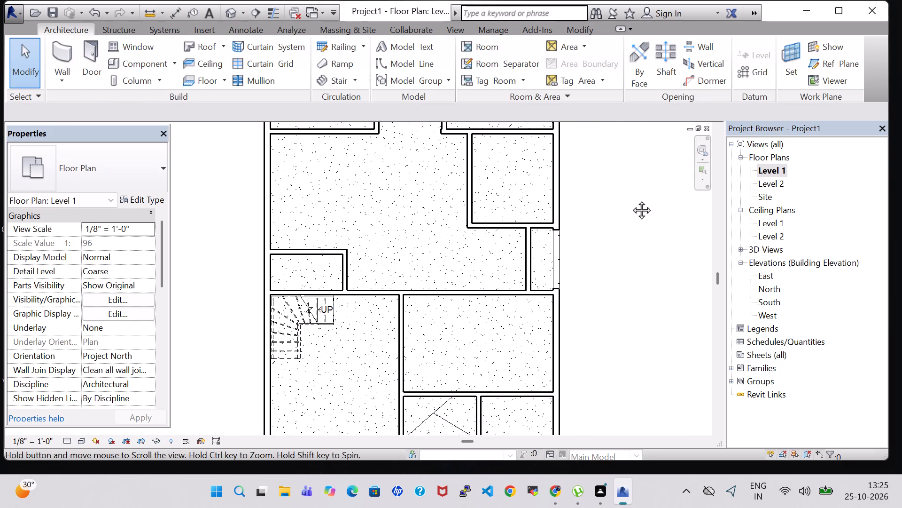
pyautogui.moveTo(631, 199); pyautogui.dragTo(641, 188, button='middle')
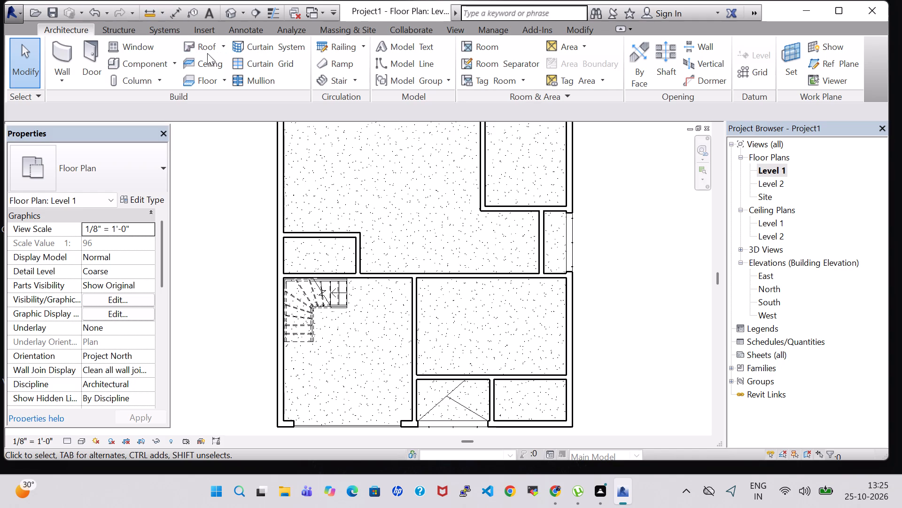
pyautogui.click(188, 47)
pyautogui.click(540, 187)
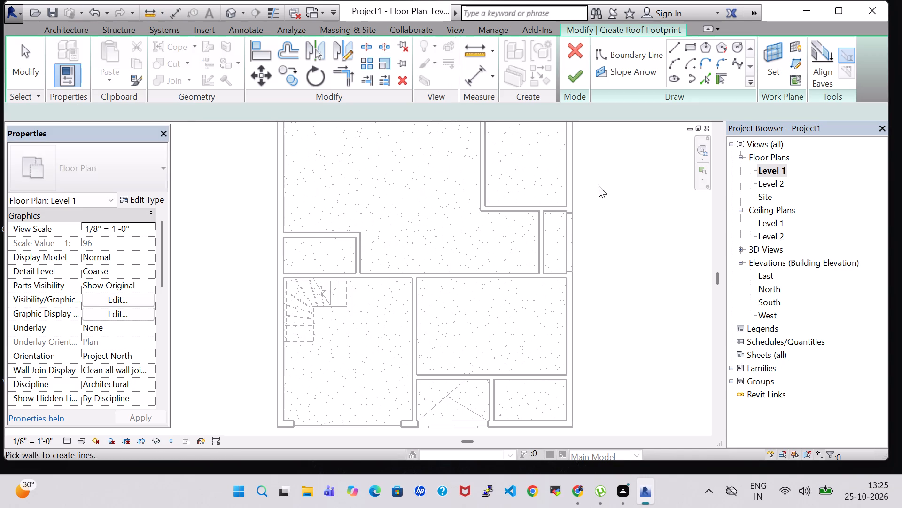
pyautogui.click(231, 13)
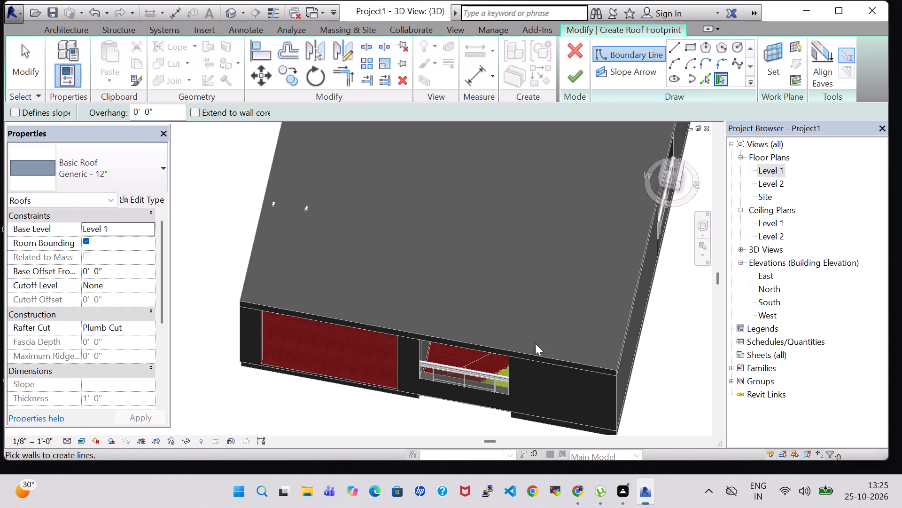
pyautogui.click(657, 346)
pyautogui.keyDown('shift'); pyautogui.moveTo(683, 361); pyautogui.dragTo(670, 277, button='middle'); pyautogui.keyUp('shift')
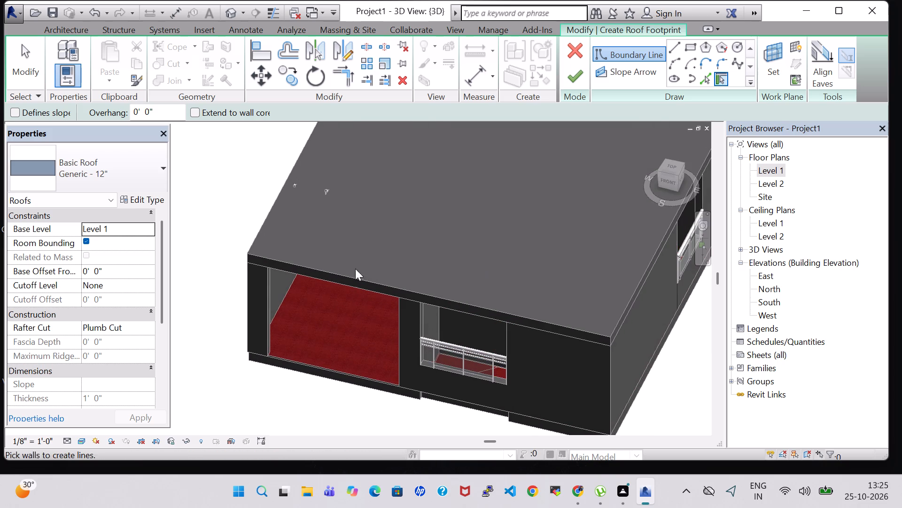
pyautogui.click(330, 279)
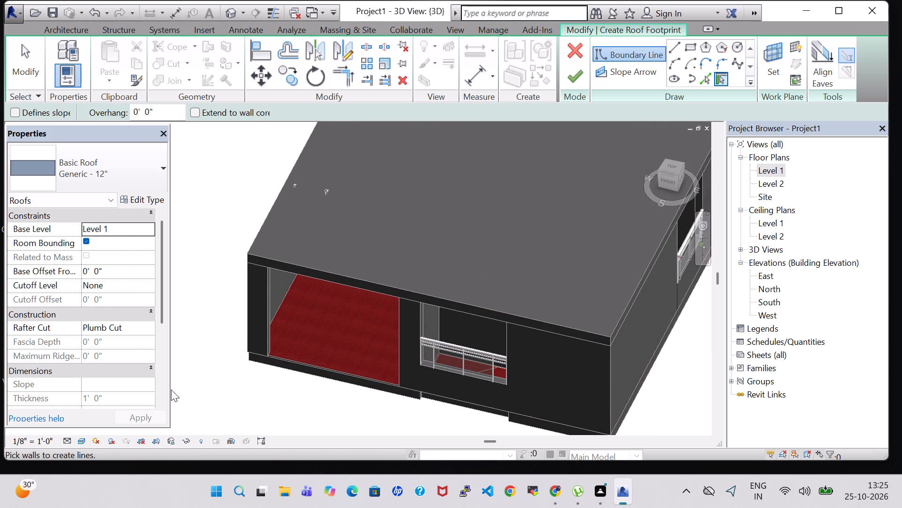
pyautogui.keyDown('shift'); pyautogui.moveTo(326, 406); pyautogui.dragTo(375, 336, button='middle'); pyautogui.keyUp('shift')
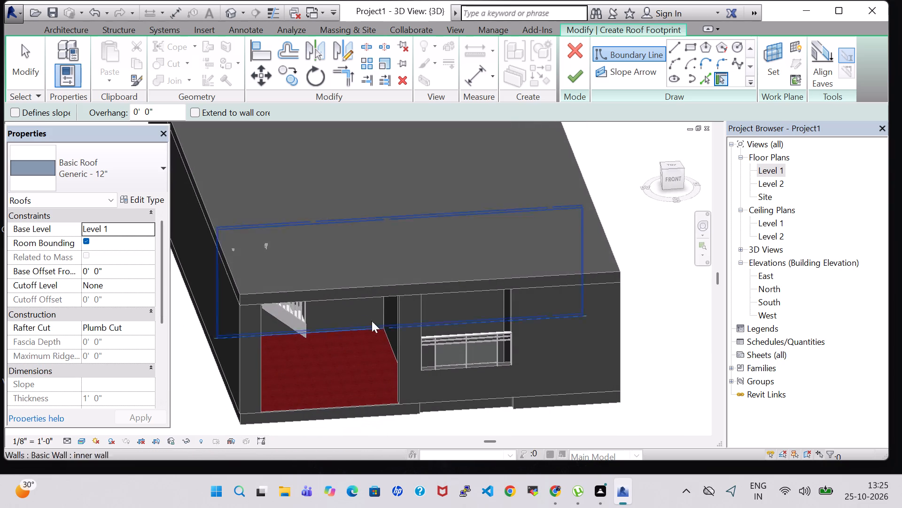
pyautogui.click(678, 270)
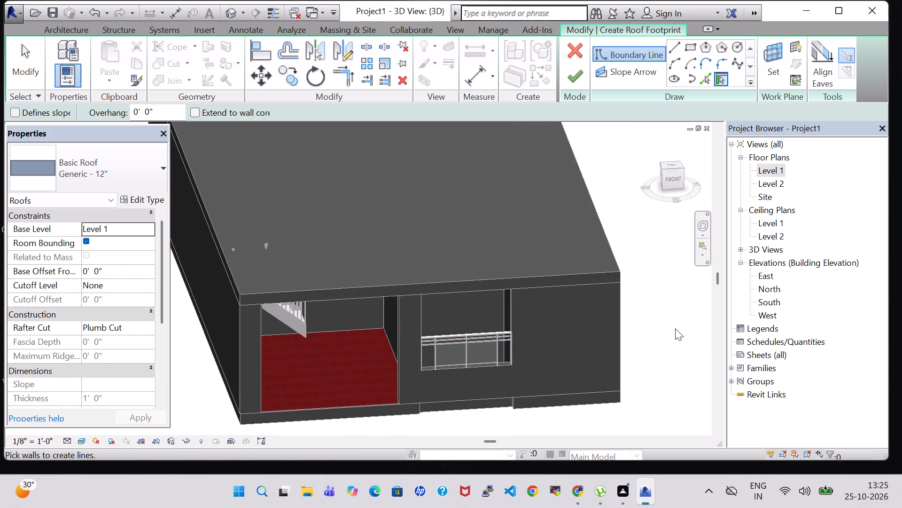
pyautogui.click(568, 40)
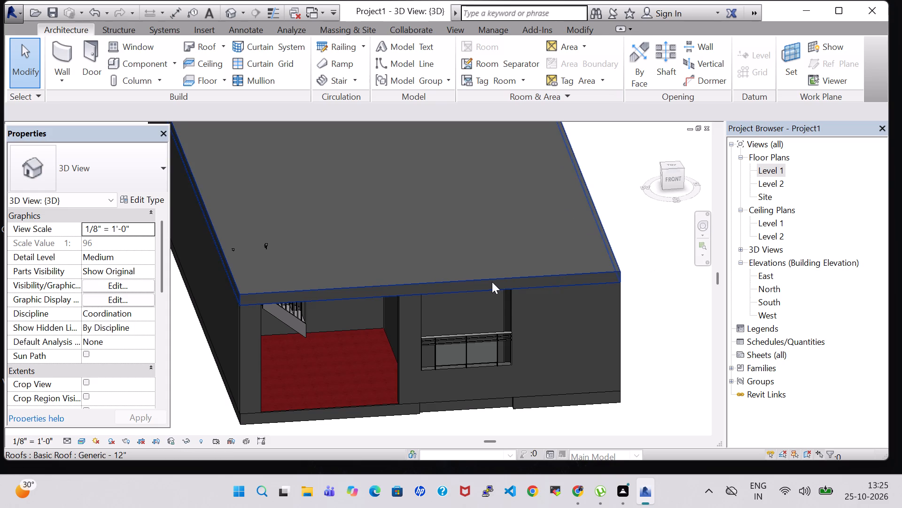
# Open the footprint sketch of the flat Level 2 roof for editing.
pyautogui.click(492, 282)
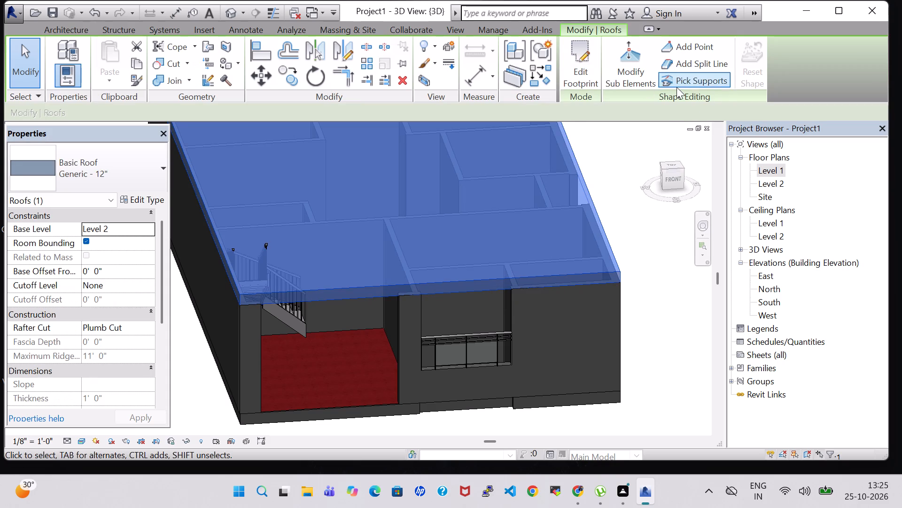
pyautogui.click(579, 57)
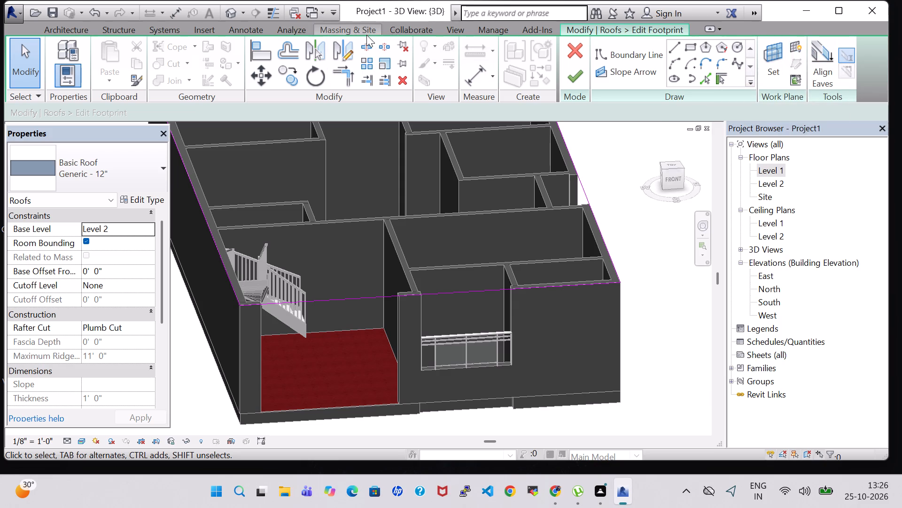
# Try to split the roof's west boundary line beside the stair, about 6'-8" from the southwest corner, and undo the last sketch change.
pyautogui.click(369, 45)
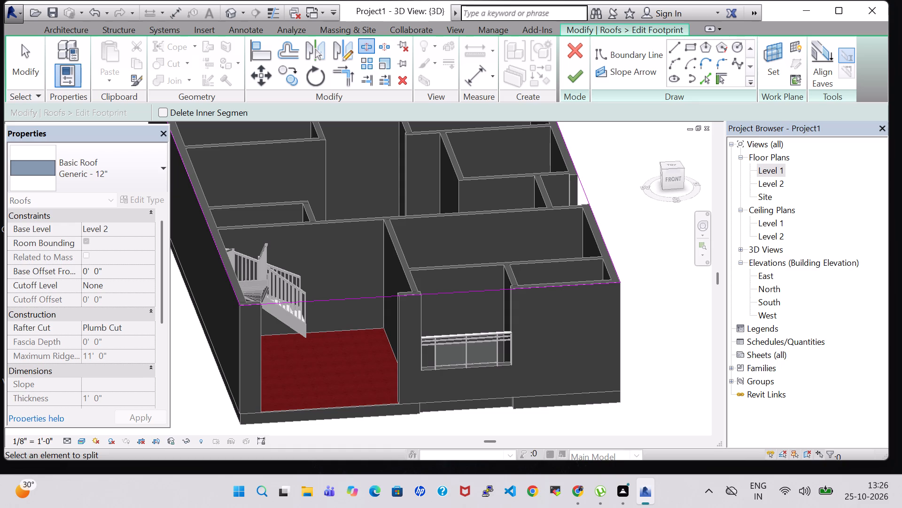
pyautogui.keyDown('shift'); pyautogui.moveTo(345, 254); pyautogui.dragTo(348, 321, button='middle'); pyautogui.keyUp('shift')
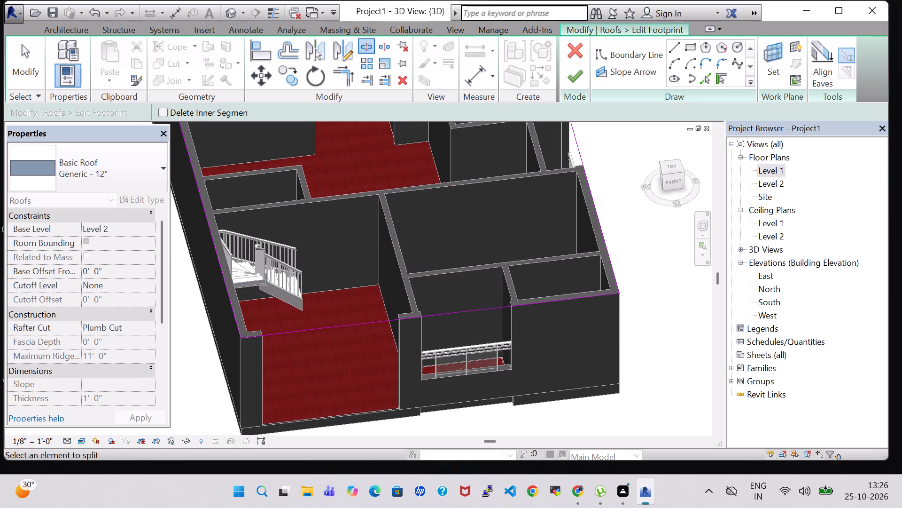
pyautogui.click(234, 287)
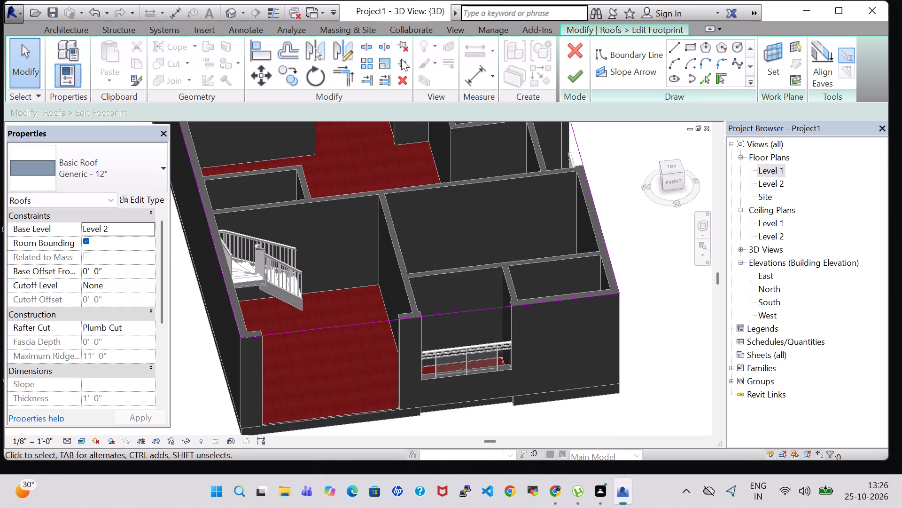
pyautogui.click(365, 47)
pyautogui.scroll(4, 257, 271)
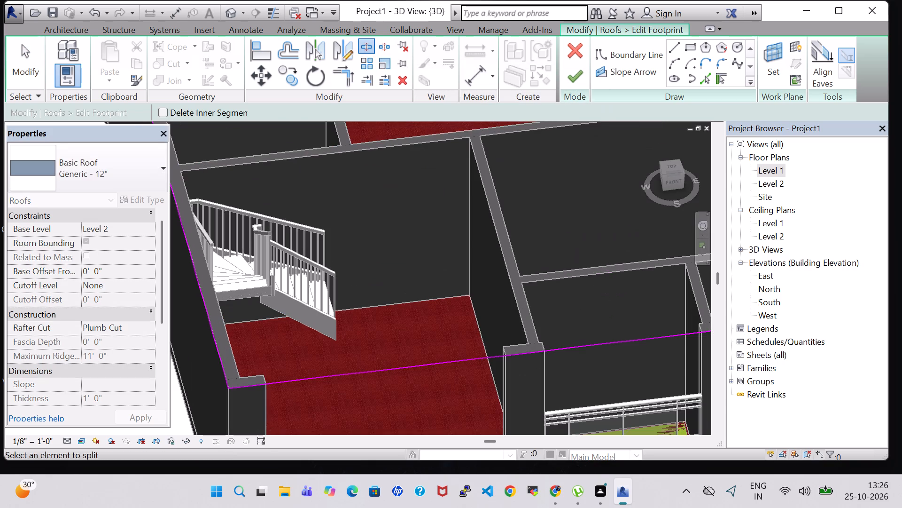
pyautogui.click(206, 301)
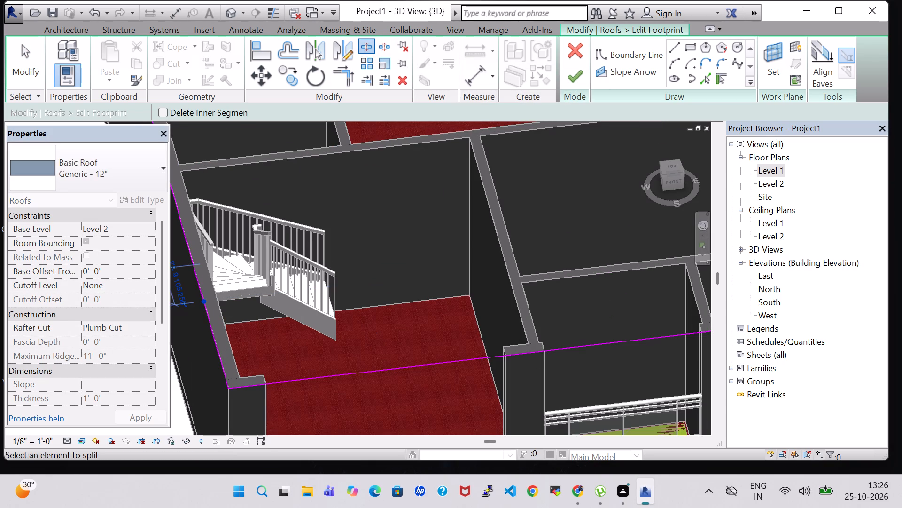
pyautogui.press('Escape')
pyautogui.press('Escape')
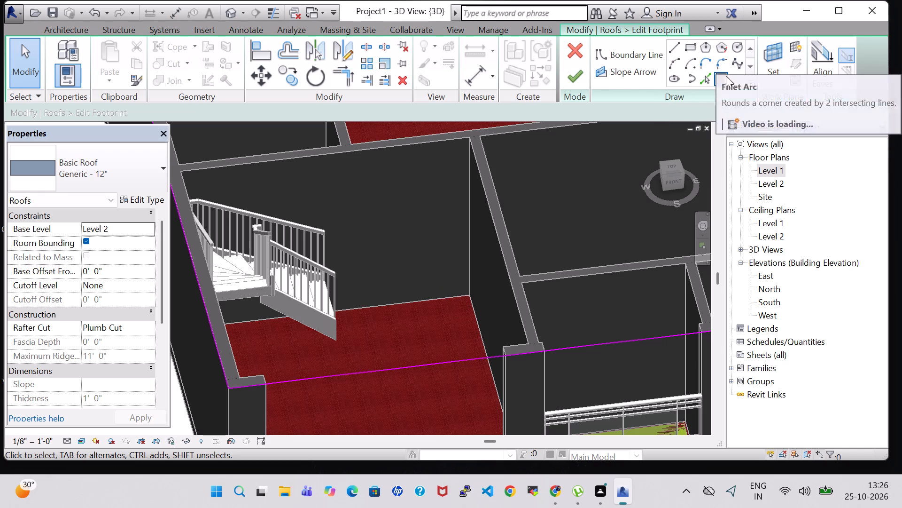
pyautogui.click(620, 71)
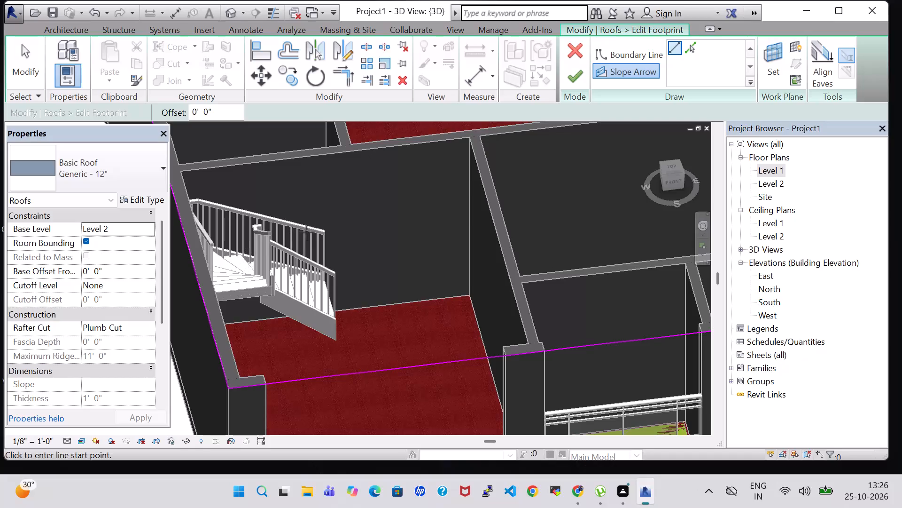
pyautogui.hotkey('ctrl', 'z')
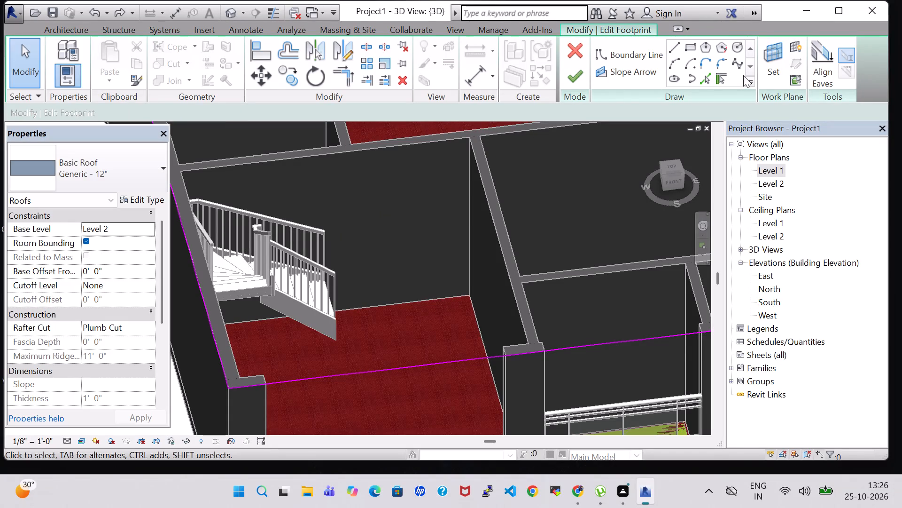
# On the Level 2 work plane, sketch a closed rectangular opening above the stair along the room's inner wall faces, and finish the roof footprint.
pyautogui.click(770, 70)
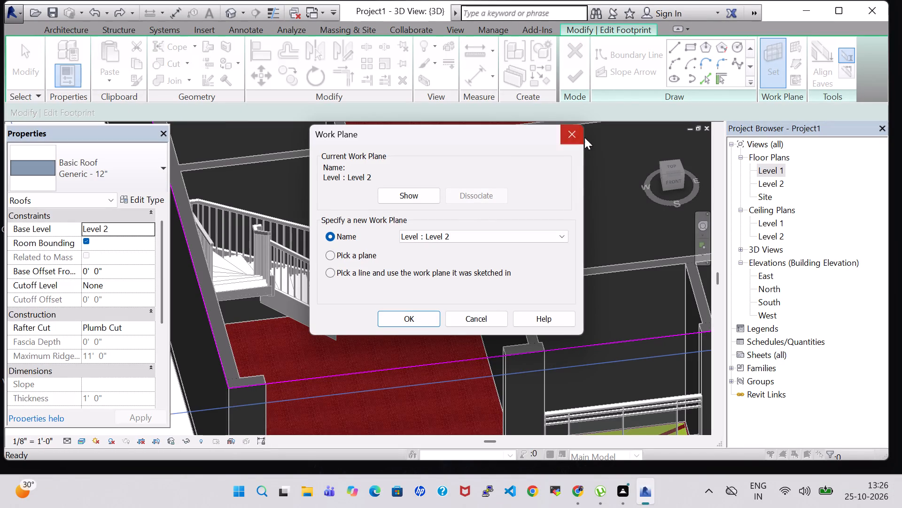
pyautogui.click(412, 318)
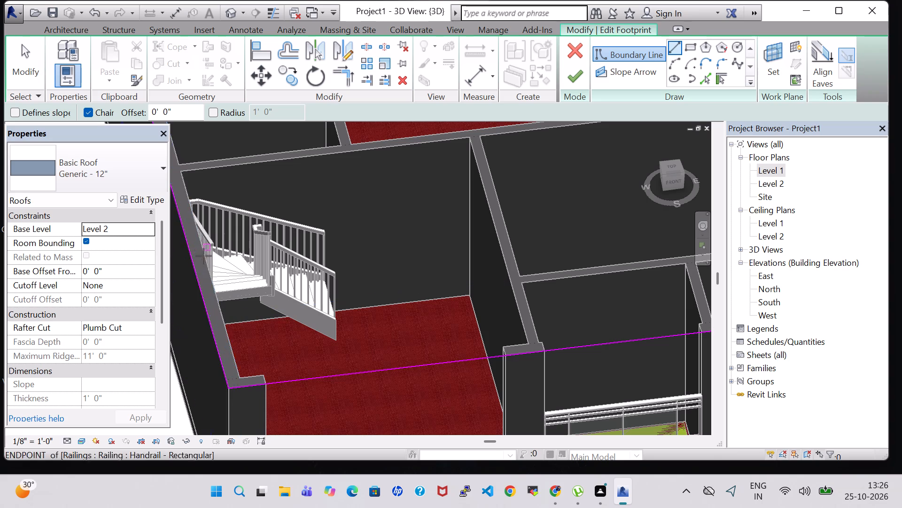
pyautogui.click(217, 294)
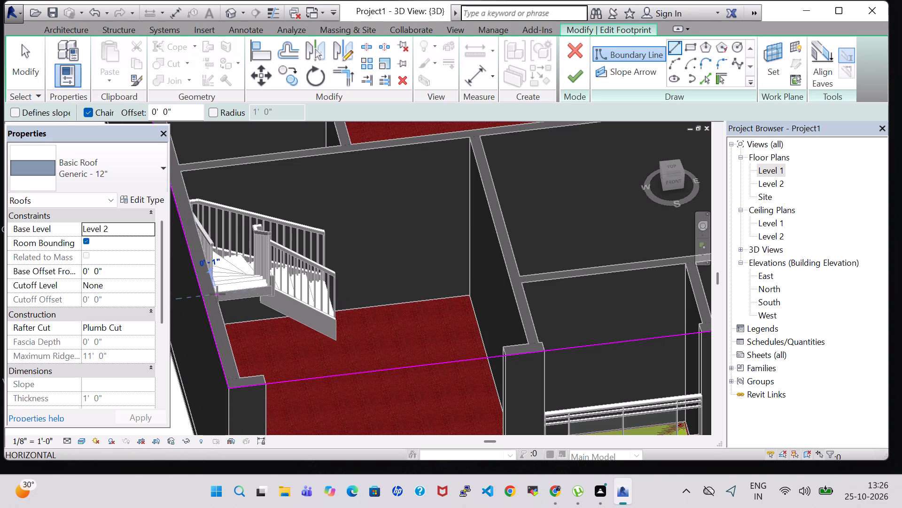
pyautogui.click(501, 247)
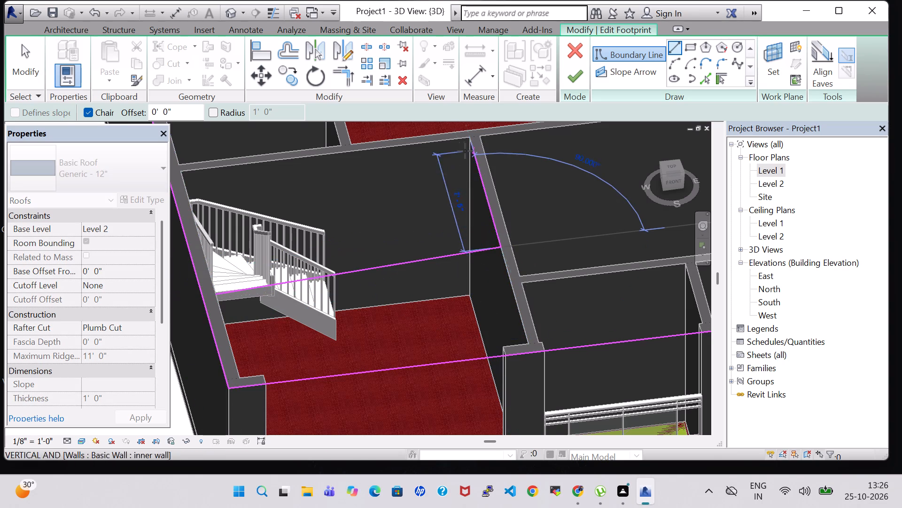
pyautogui.click(469, 139)
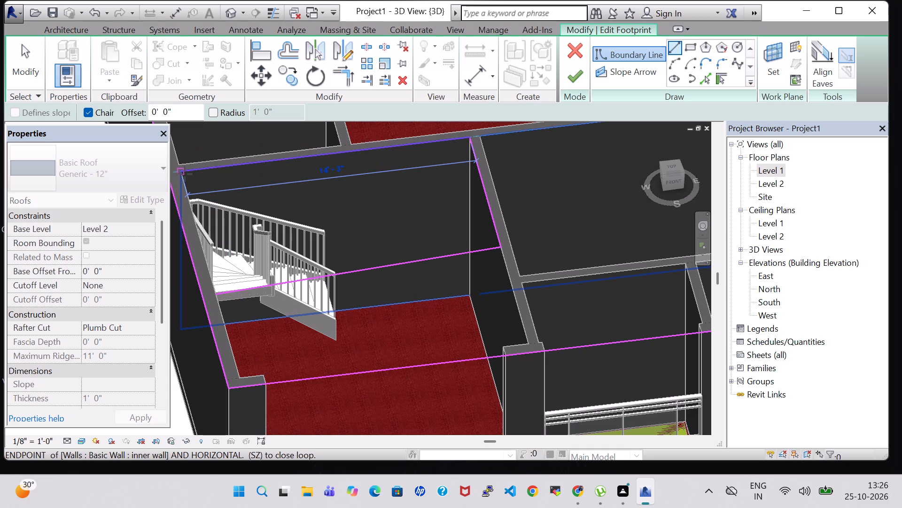
pyautogui.click(185, 174)
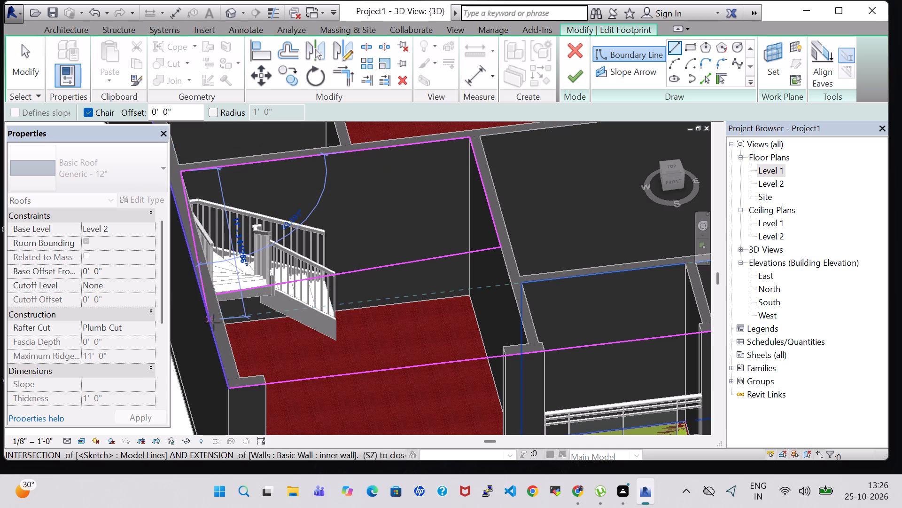
pyautogui.click(220, 296)
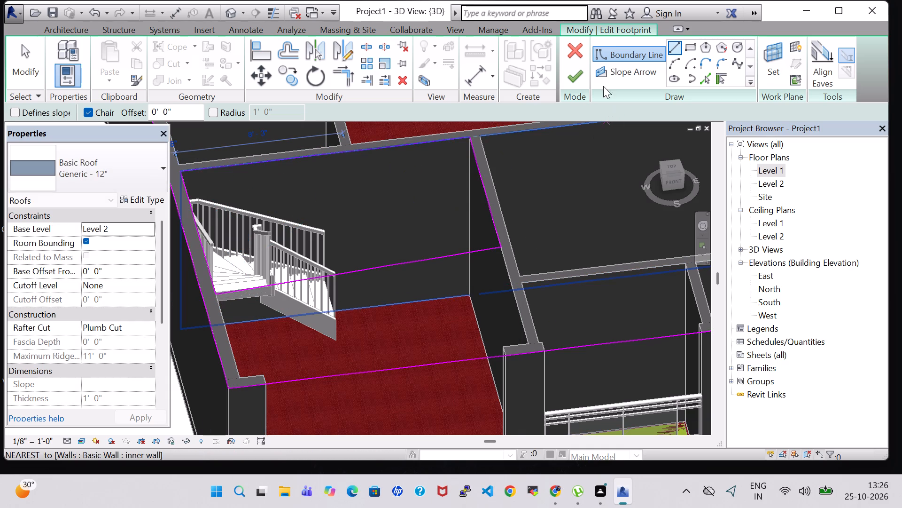
pyautogui.click(571, 77)
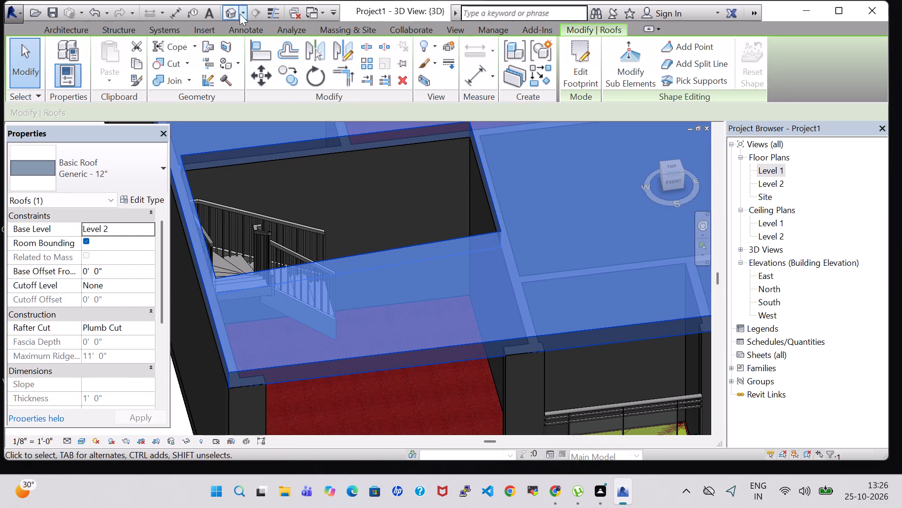
# Examine the roof opening and the stair beneath it in the 3D view from above and from the front.
pyautogui.scroll(-1, 424, 389)
pyautogui.click(424, 413)
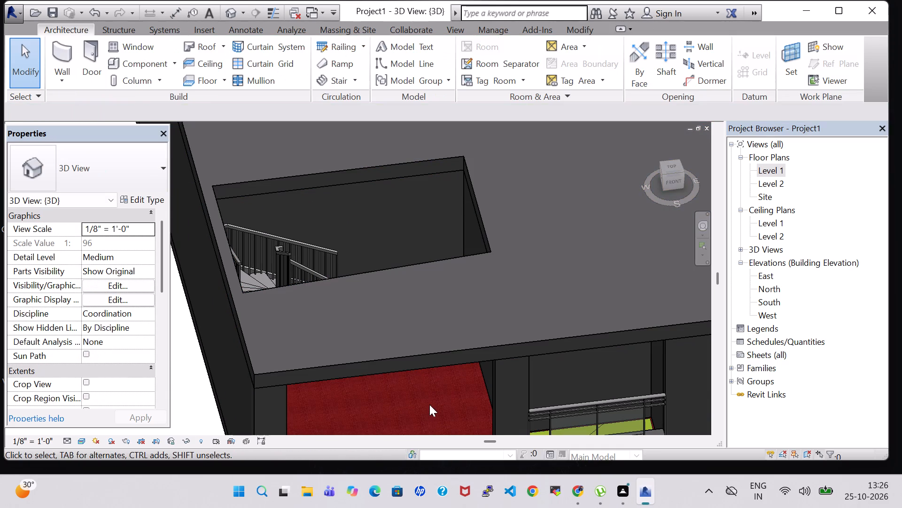
pyautogui.keyDown('shift'); pyautogui.moveTo(426, 396); pyautogui.dragTo(402, 381, button='middle'); pyautogui.keyUp('shift')
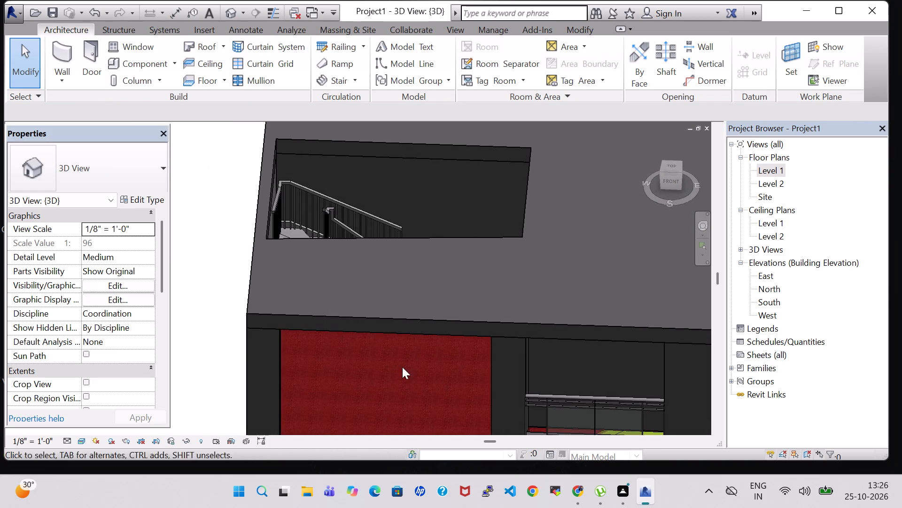
pyautogui.moveTo(404, 357); pyautogui.dragTo(409, 247, button='middle')
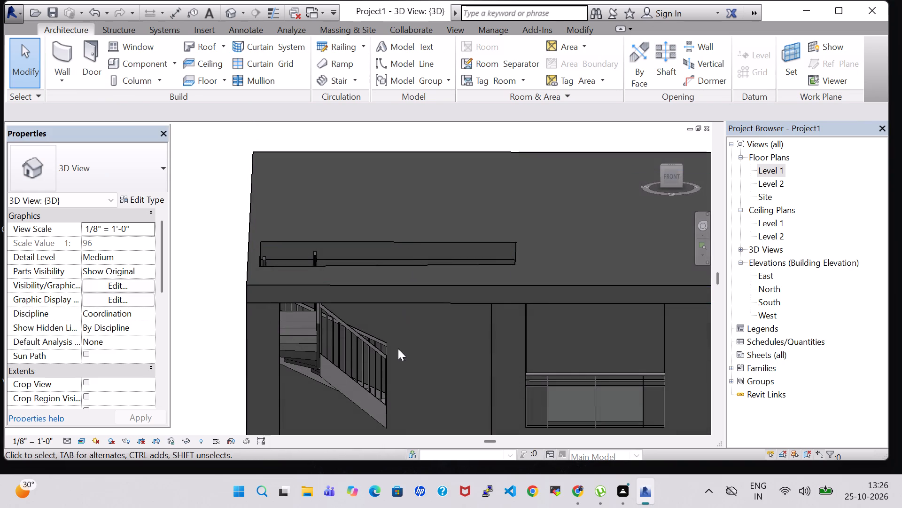
pyautogui.moveTo(424, 370); pyautogui.dragTo(402, 285, button='middle')
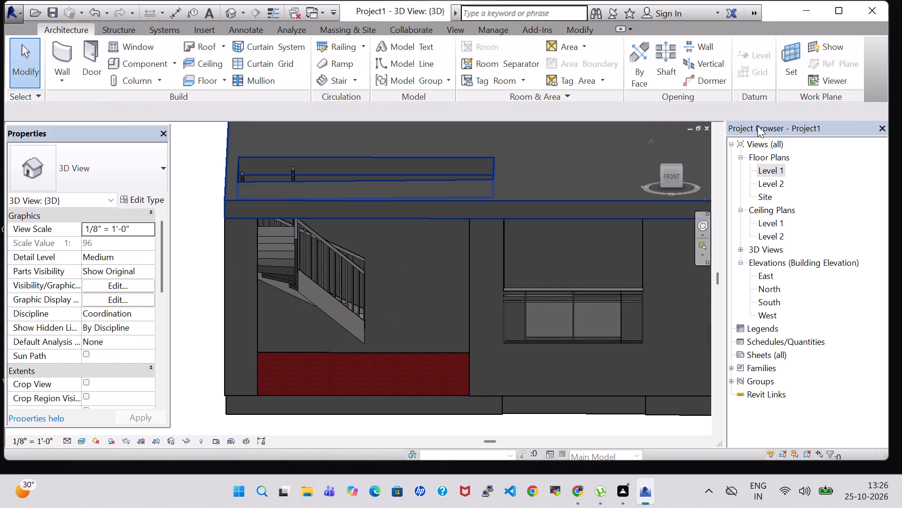
pyautogui.scroll(3, 340, 335)
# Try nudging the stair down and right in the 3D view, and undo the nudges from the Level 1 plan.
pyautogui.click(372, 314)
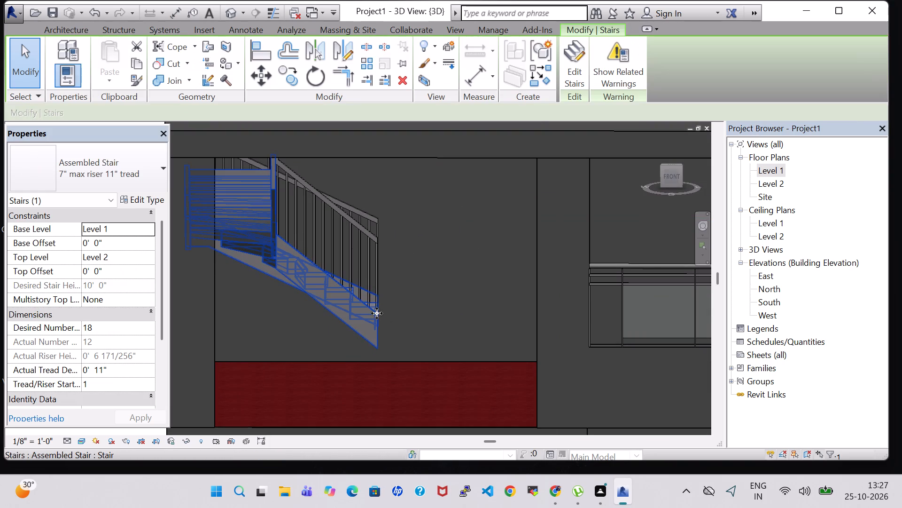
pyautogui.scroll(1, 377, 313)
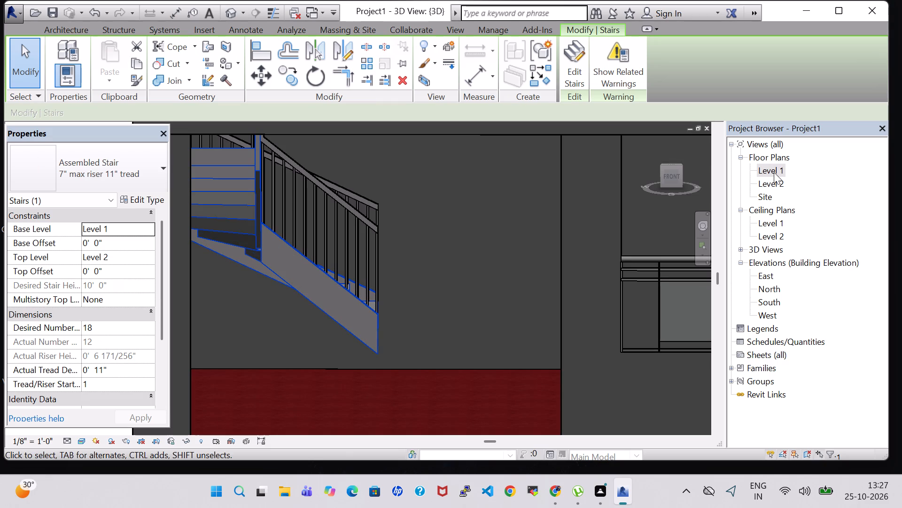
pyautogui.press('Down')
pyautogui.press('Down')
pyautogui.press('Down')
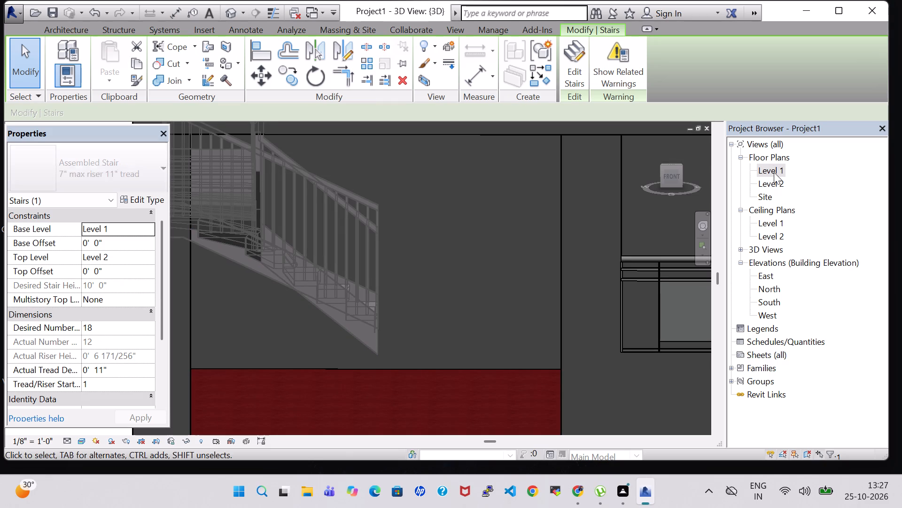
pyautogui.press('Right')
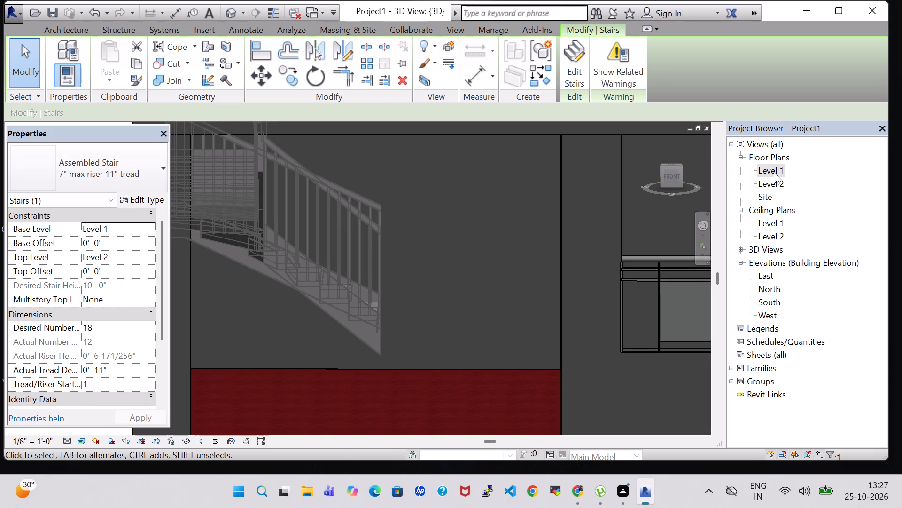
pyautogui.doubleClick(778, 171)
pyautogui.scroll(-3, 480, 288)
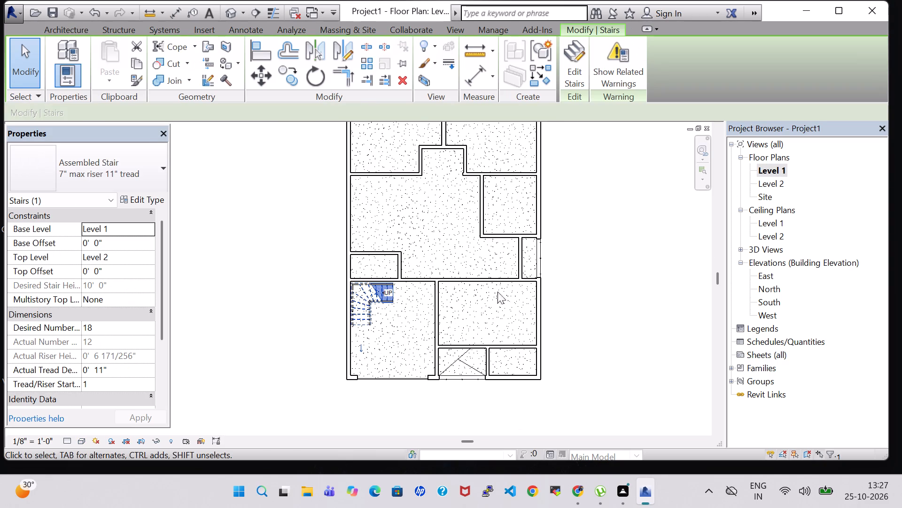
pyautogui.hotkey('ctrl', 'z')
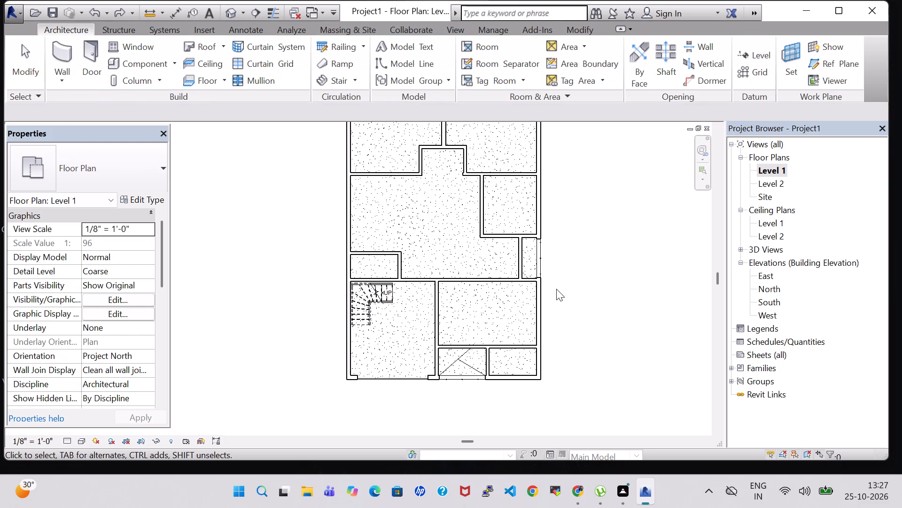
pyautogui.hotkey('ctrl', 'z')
# Examine the stair's bottom end in relation to the red carpet floor in the 3D view.
pyautogui.scroll(4, 368, 288)
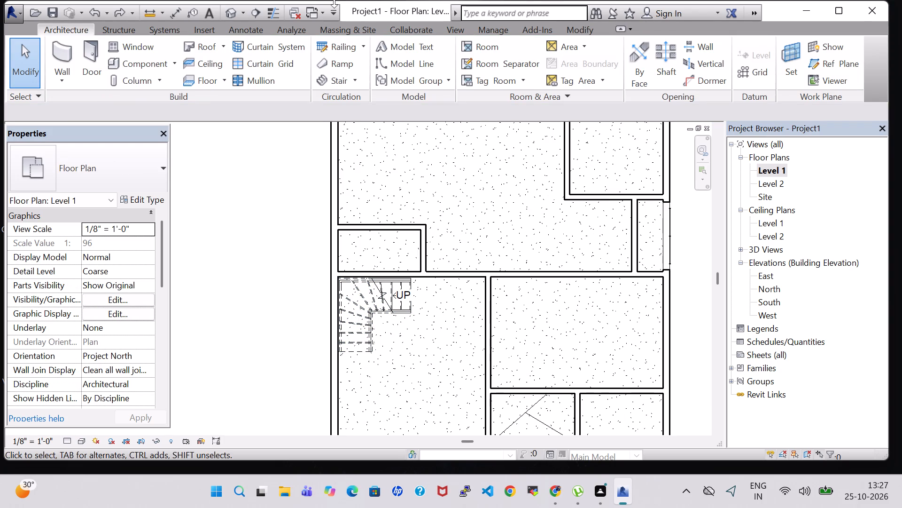
pyautogui.click(226, 12)
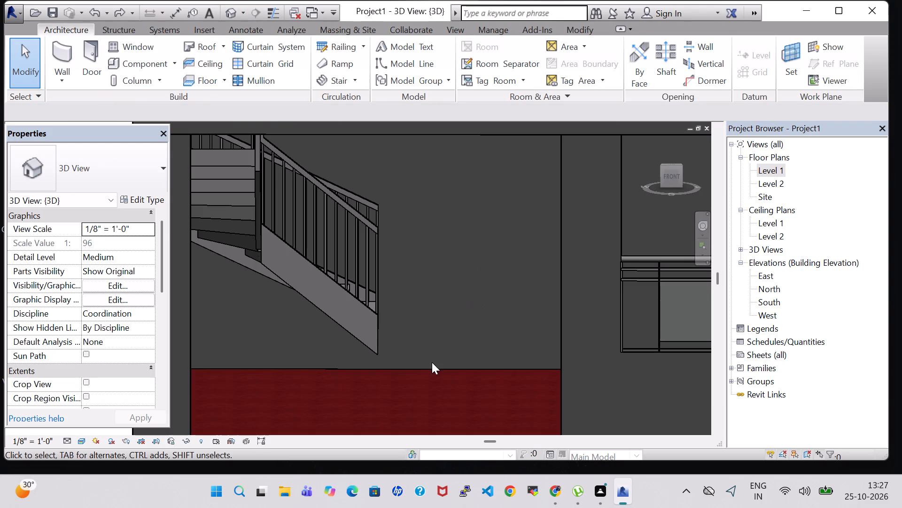
pyautogui.scroll(4, 431, 362)
pyautogui.moveTo(431, 347); pyautogui.dragTo(397, 293, button='middle')
pyautogui.keyDown('shift'); pyautogui.moveTo(425, 339); pyautogui.dragTo(383, 337, button='middle'); pyautogui.keyUp('shift')
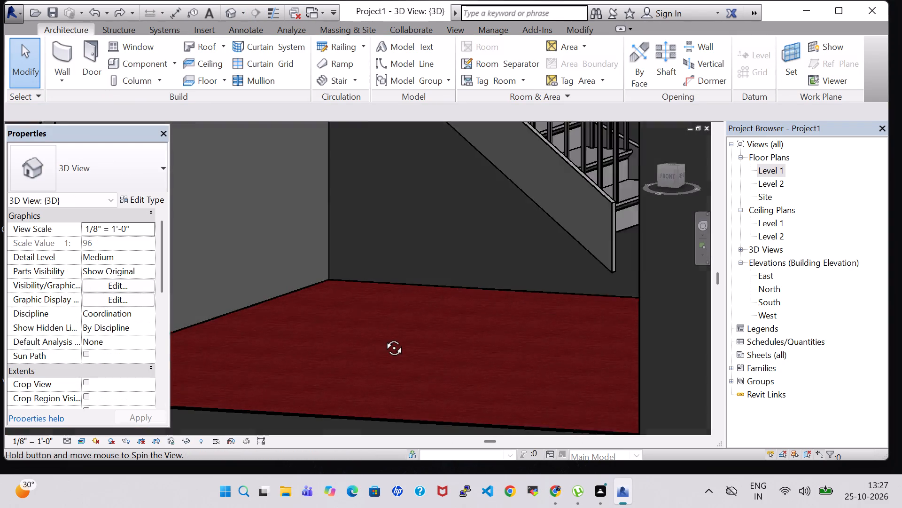
pyautogui.keyDown('shift'); pyautogui.moveTo(383, 337); pyautogui.dragTo(399, 339, button='middle'); pyautogui.keyUp('shift')
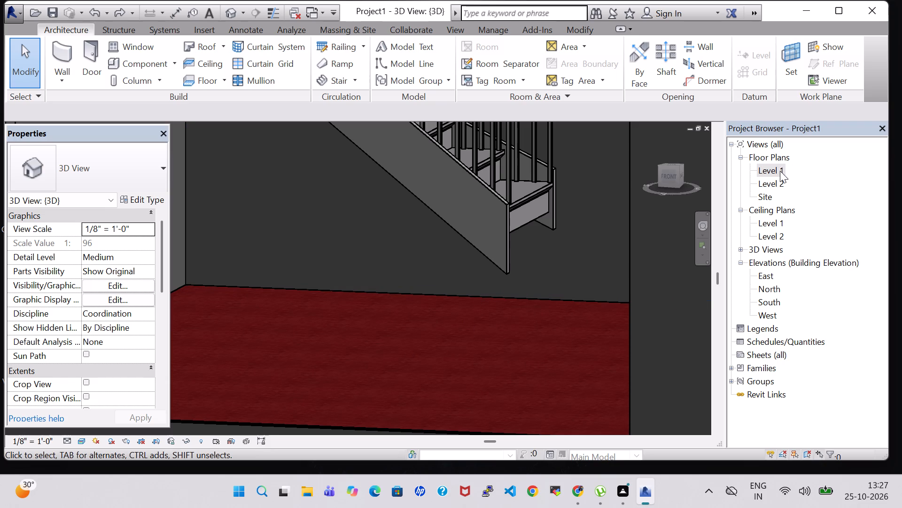
# Edit the stair from the Level 1 plan, extending the run's starting leg to about 7' 10", and check it in 3D.
pyautogui.doubleClick(780, 171)
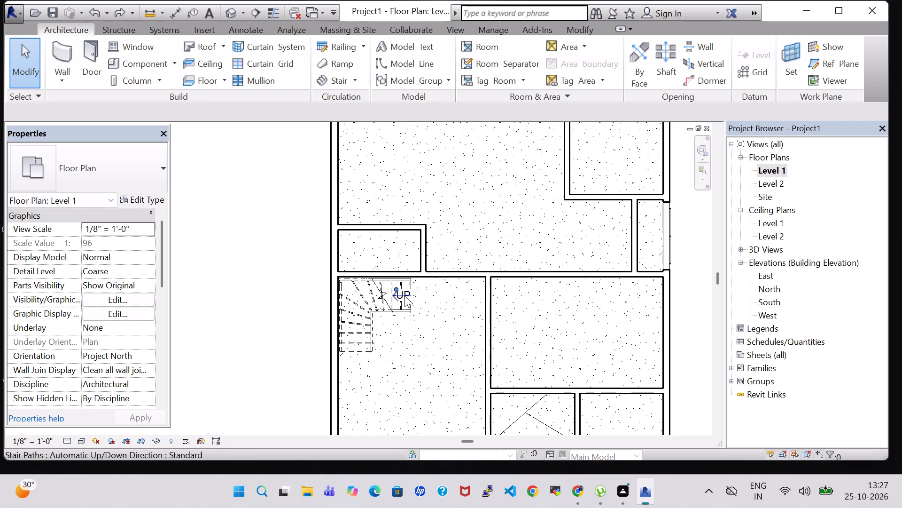
pyautogui.doubleClick(403, 308)
pyautogui.click(407, 301)
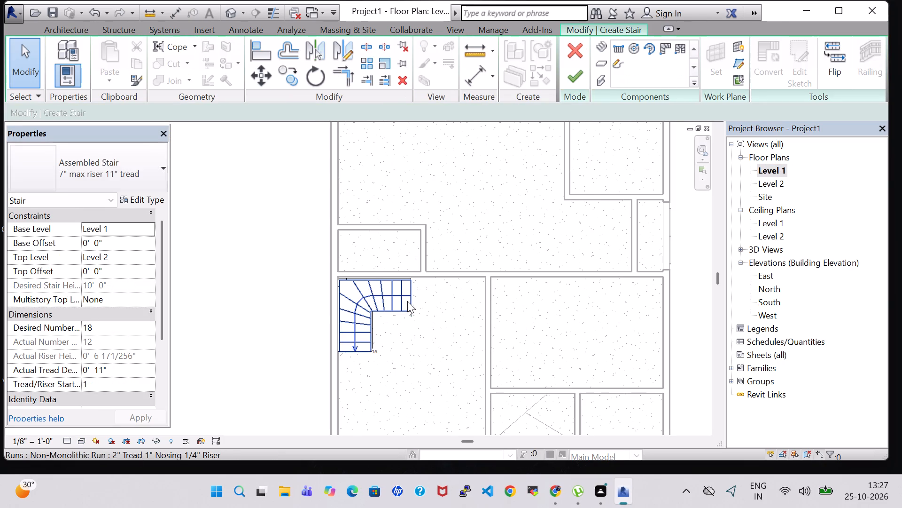
pyautogui.moveTo(411, 295); pyautogui.dragTo(421, 295)
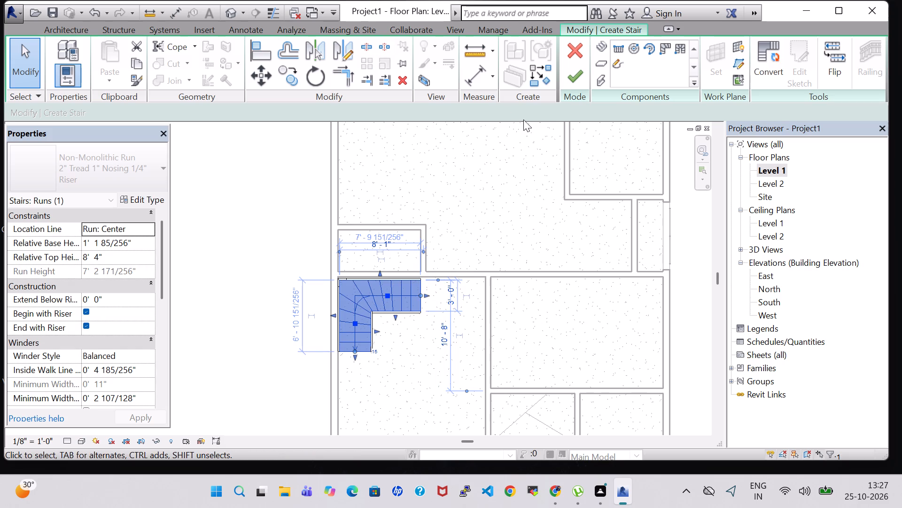
pyautogui.click(567, 80)
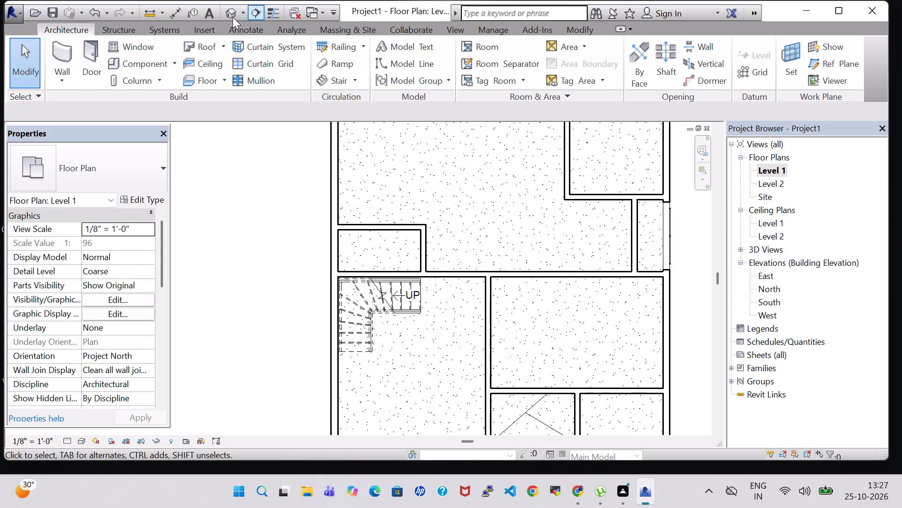
pyautogui.click(233, 12)
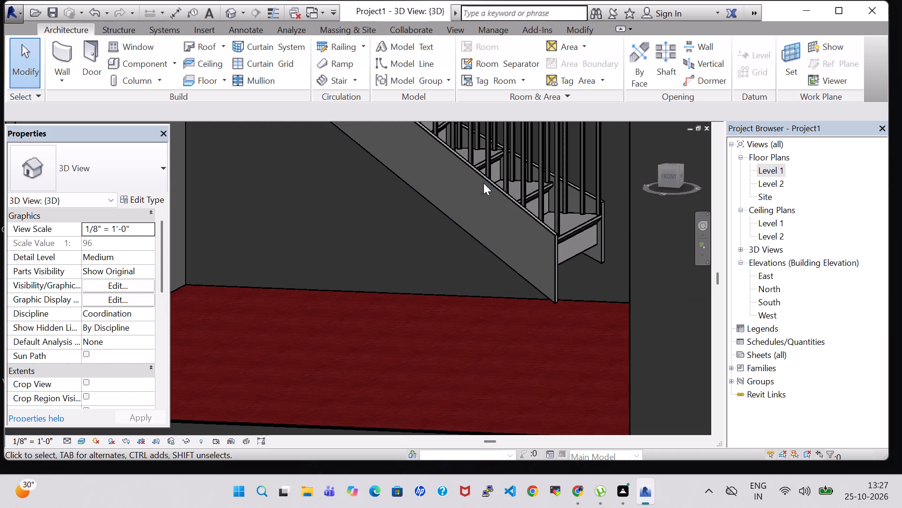
# Return to the Level 1 floor plan.
pyautogui.click(770, 164)
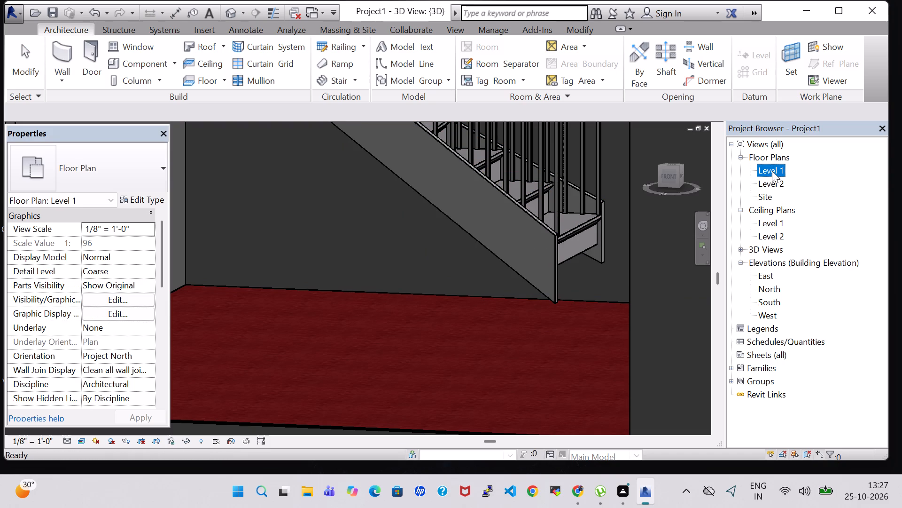
pyautogui.click(772, 171)
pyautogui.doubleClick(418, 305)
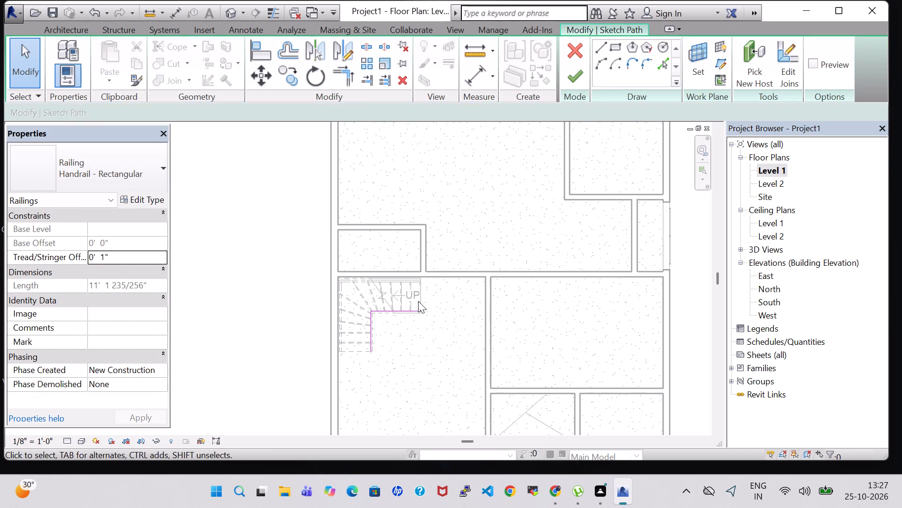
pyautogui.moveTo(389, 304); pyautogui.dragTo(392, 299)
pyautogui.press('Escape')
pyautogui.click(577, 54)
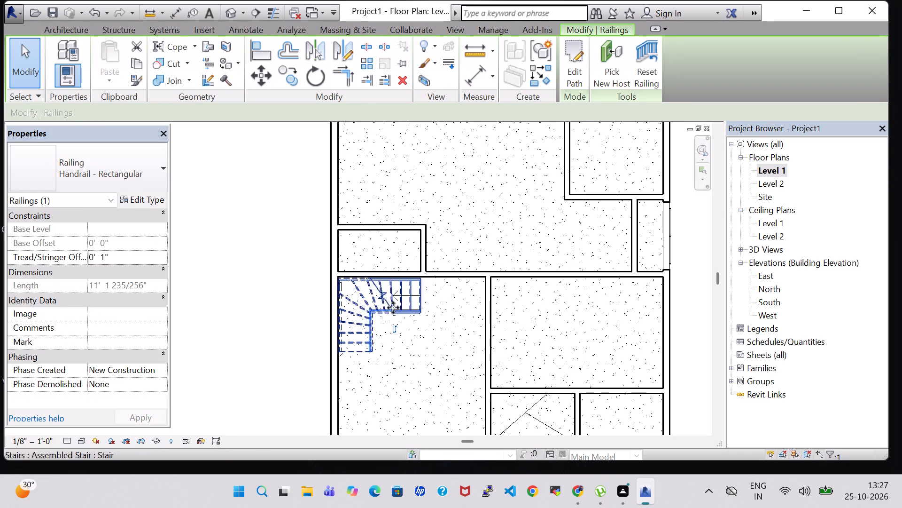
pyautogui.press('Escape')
# Edit the stair, extending the run's starting leg further to about 8' 9", and finish the stair.
pyautogui.doubleClick(394, 285)
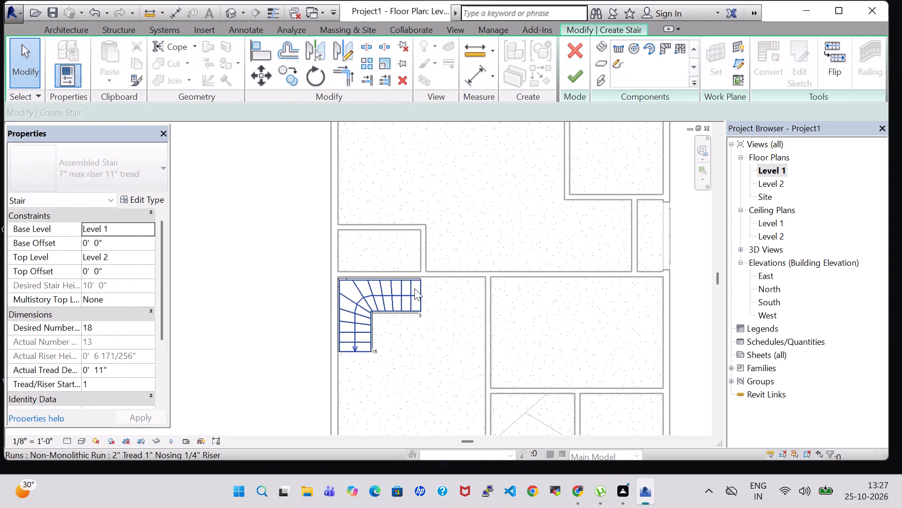
pyautogui.click(415, 295)
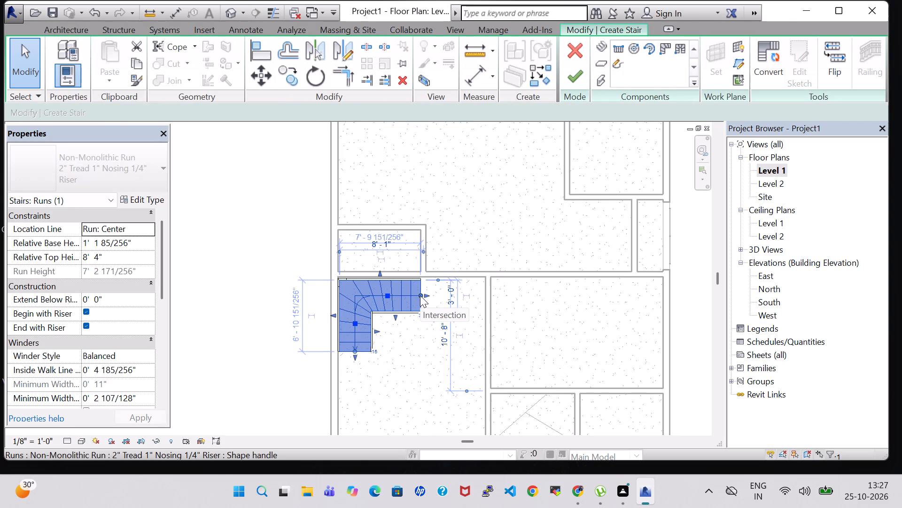
pyautogui.moveTo(420, 295); pyautogui.dragTo(423, 296)
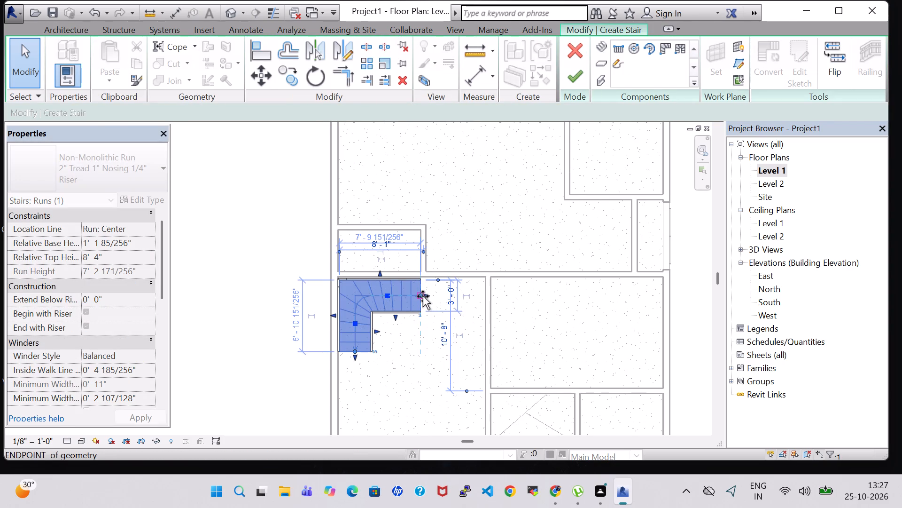
pyautogui.moveTo(423, 296); pyautogui.dragTo(427, 296)
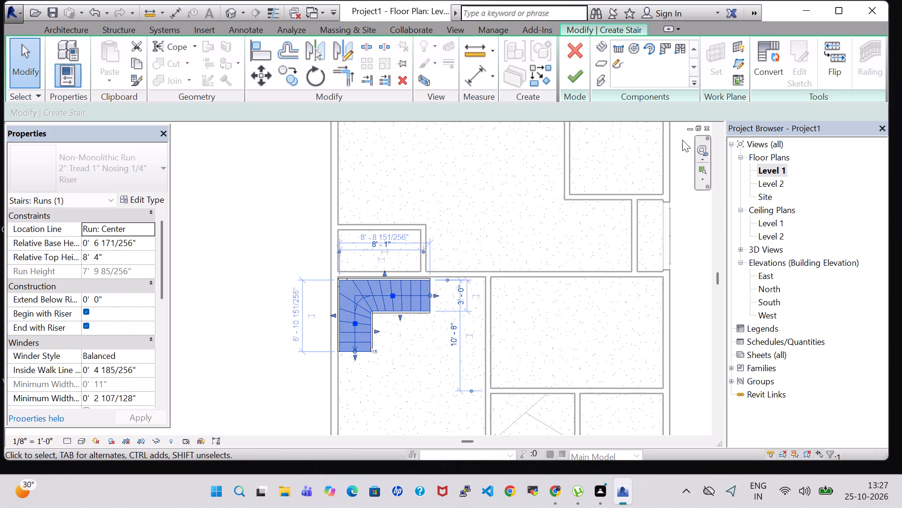
pyautogui.click(574, 85)
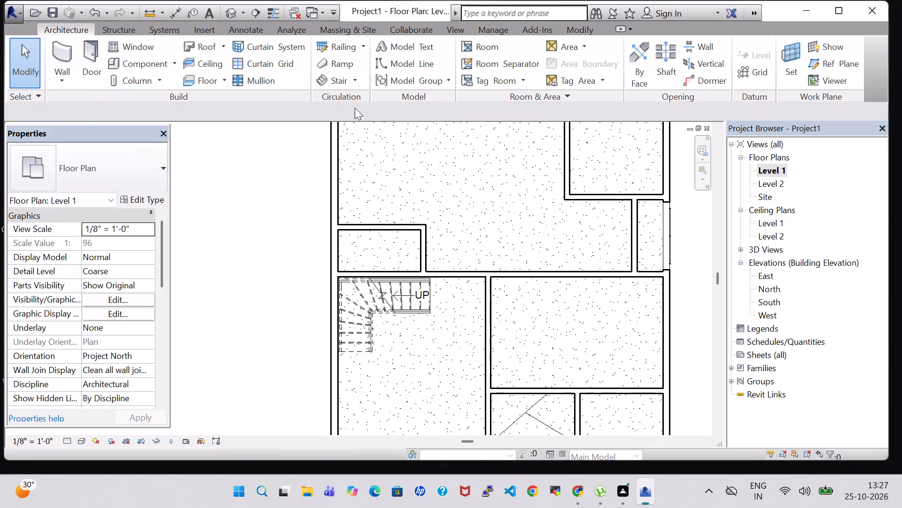
# Examine the stair's bottom end in relation to the red carpet floor in the 3D view.
pyautogui.click(230, 10)
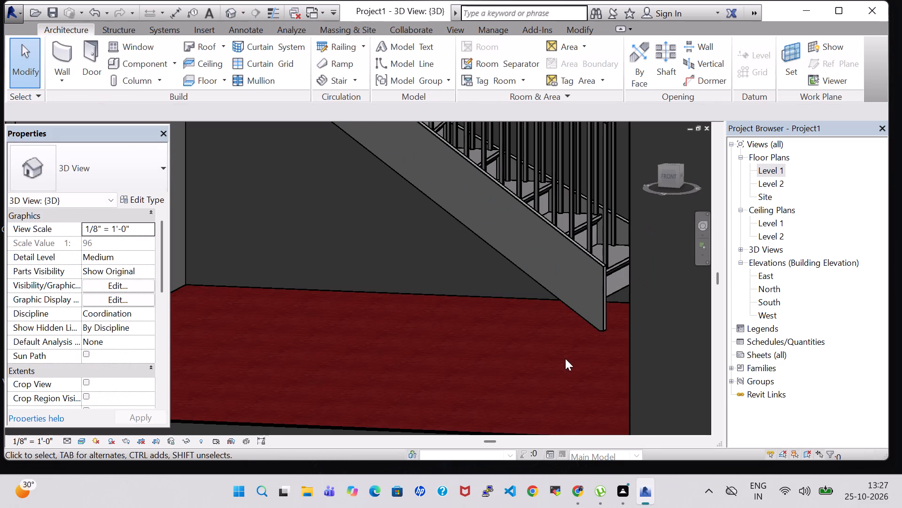
pyautogui.moveTo(537, 356); pyautogui.dragTo(337, 344, button='middle')
pyautogui.moveTo(335, 344); pyautogui.dragTo(404, 346, button='middle')
pyautogui.scroll(-8, 314, 322)
pyautogui.keyDown('shift'); pyautogui.moveTo(247, 333); pyautogui.dragTo(216, 337, button='middle'); pyautogui.keyUp('shift')
pyautogui.keyDown('shift'); pyautogui.moveTo(242, 324); pyautogui.dragTo(238, 325, button='middle'); pyautogui.keyUp('shift')
pyautogui.scroll(-2, 240, 325)
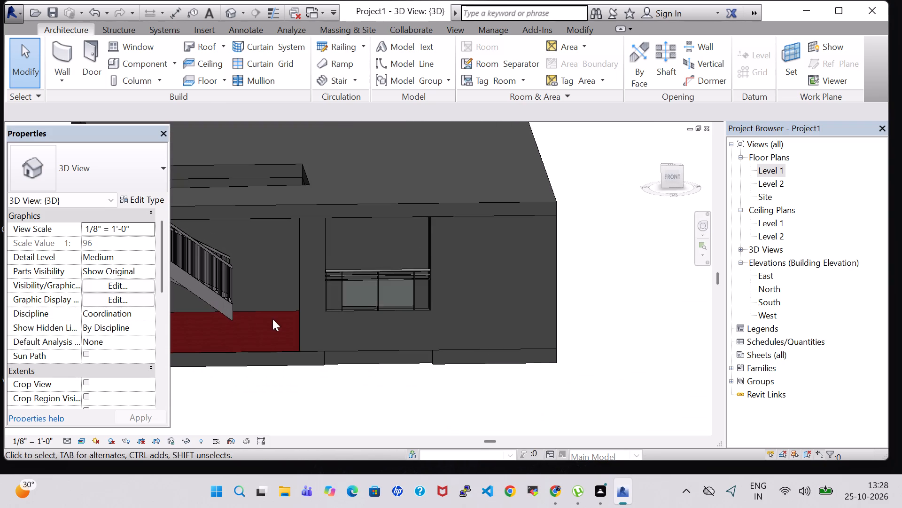
# Edit the stair from the Level 1 plan, shortening the starting leg to 7' 10" and lengthening the upper leg to about 7' 9", and finish it.
pyautogui.doubleClick(776, 169)
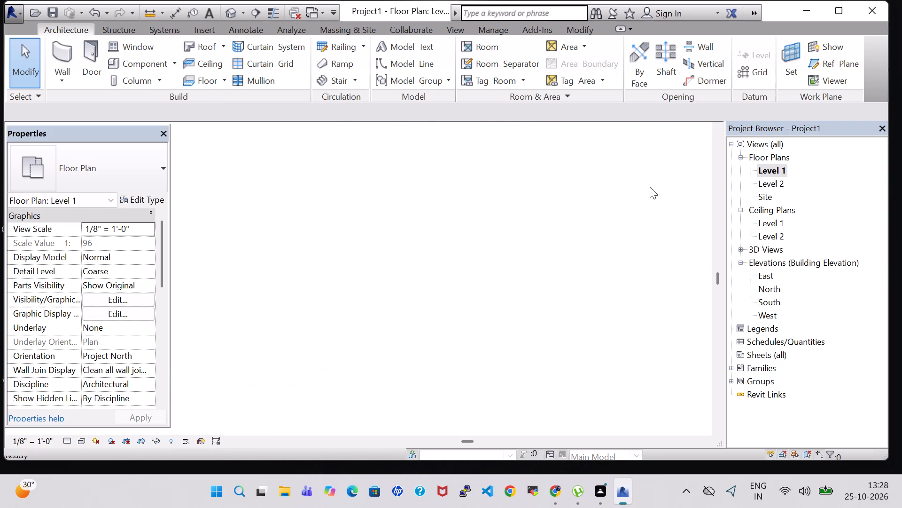
pyautogui.scroll(-1, 520, 221)
pyautogui.doubleClick(404, 276)
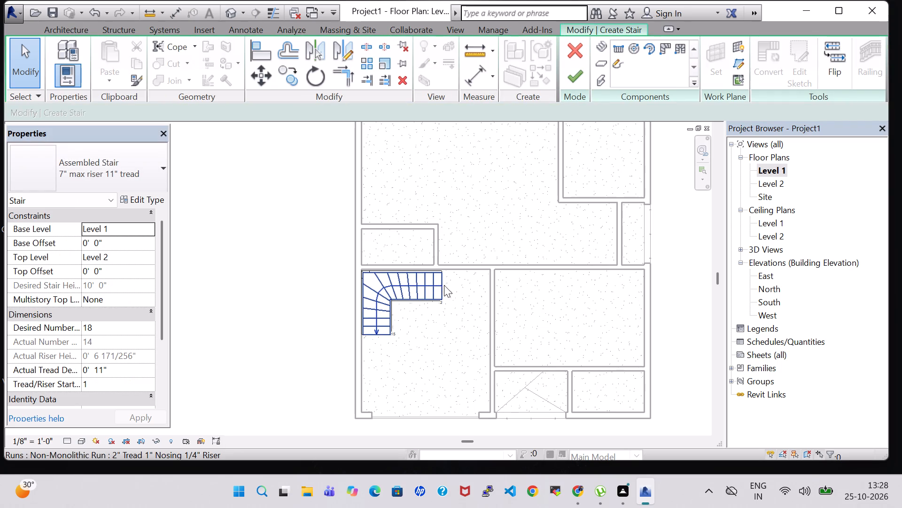
pyautogui.click(439, 278)
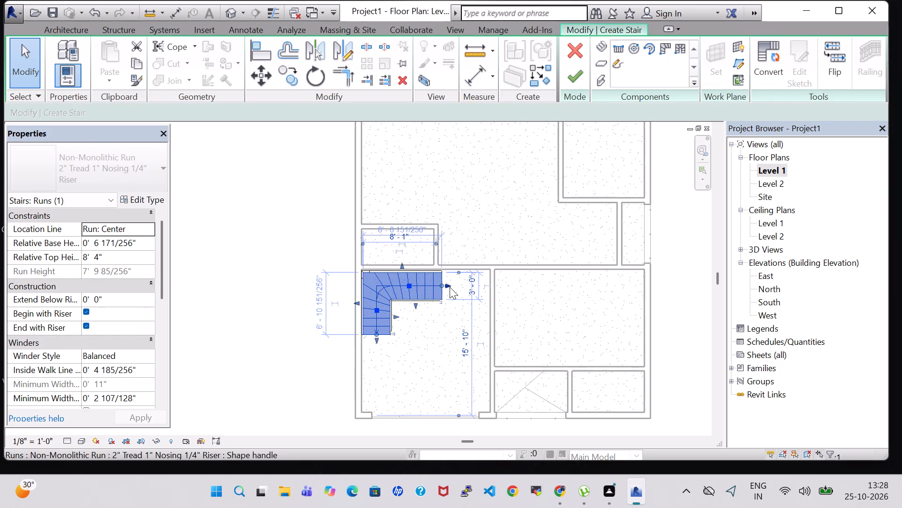
pyautogui.moveTo(450, 287); pyautogui.dragTo(449, 287)
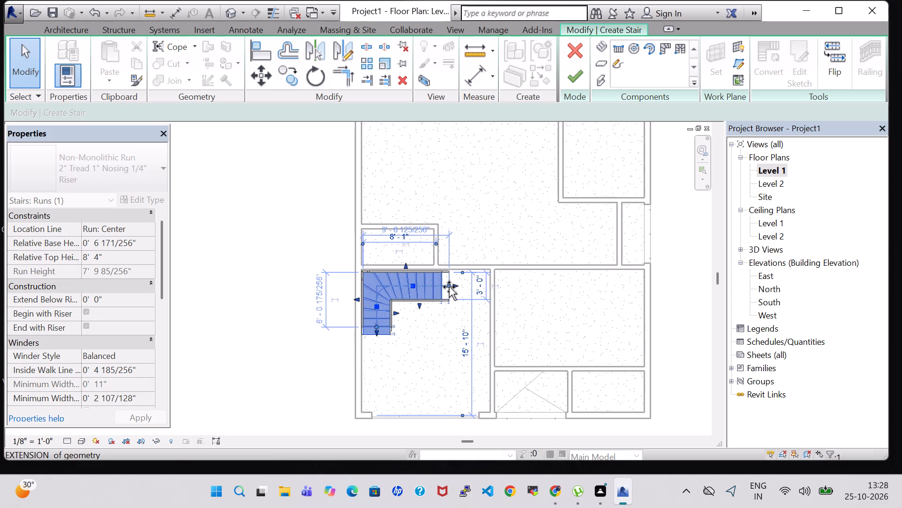
pyautogui.moveTo(449, 287); pyautogui.dragTo(435, 287)
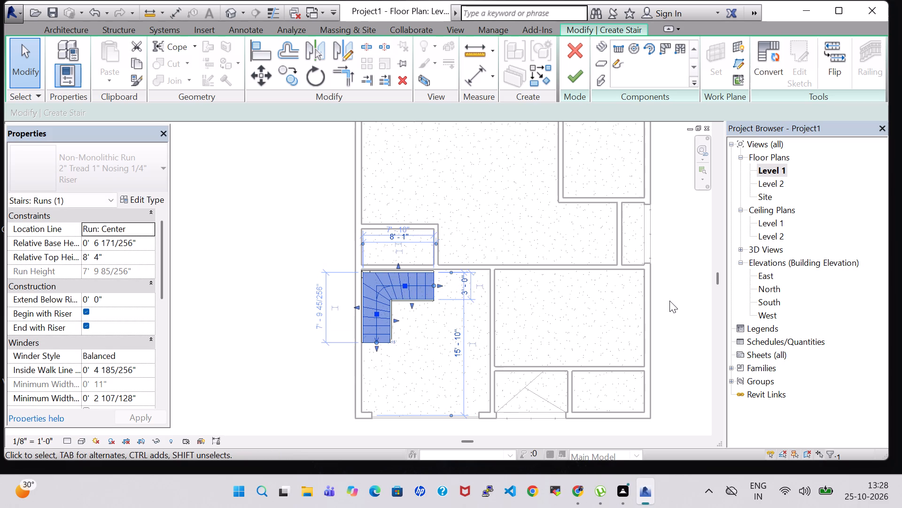
pyautogui.click(571, 78)
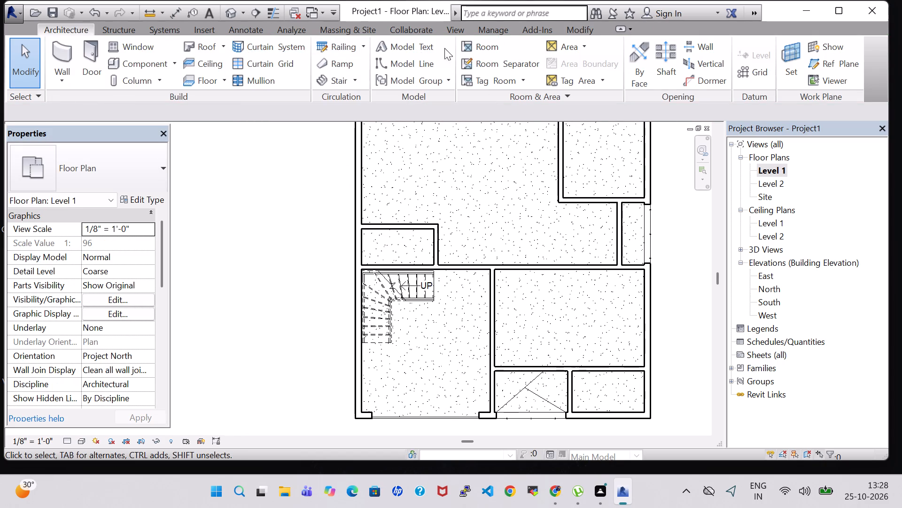
# Examine the reshaped stair in the 3D view from the front and through the roof opening from above.
pyautogui.click(228, 8)
pyautogui.keyDown('shift'); pyautogui.moveTo(591, 241); pyautogui.dragTo(557, 275, button='middle'); pyautogui.keyUp('shift')
pyautogui.keyDown('shift'); pyautogui.moveTo(557, 275); pyautogui.dragTo(565, 320, button='middle'); pyautogui.keyUp('shift')
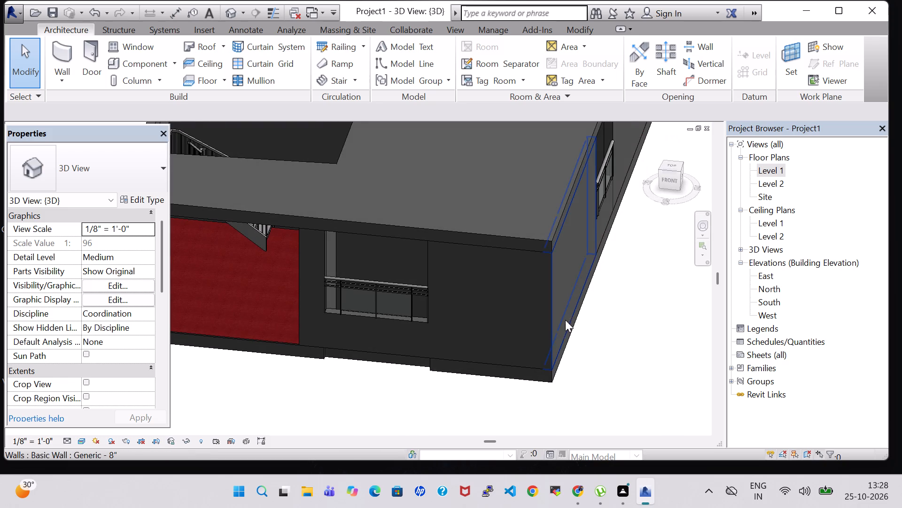
pyautogui.keyDown('shift'); pyautogui.moveTo(582, 320); pyautogui.dragTo(580, 277, button='middle'); pyautogui.keyUp('shift')
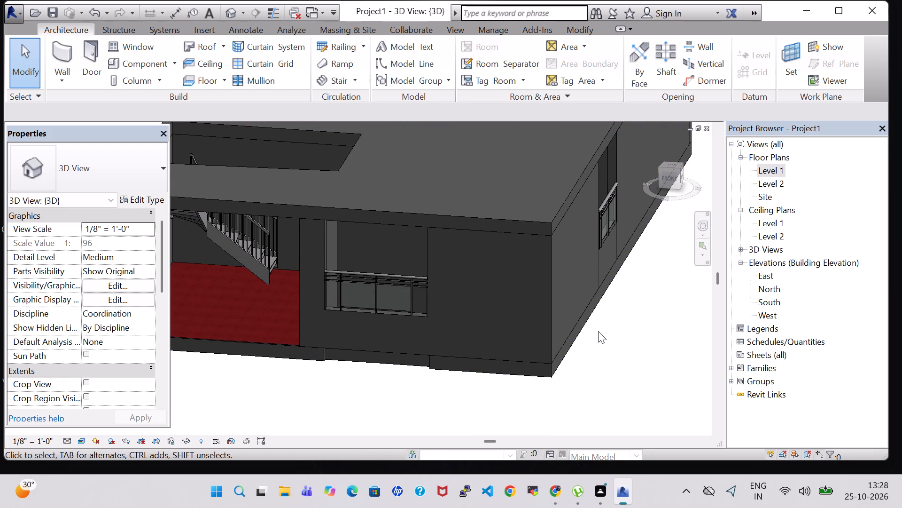
pyautogui.keyDown('shift'); pyautogui.moveTo(349, 396); pyautogui.dragTo(366, 368, button='middle'); pyautogui.keyUp('shift')
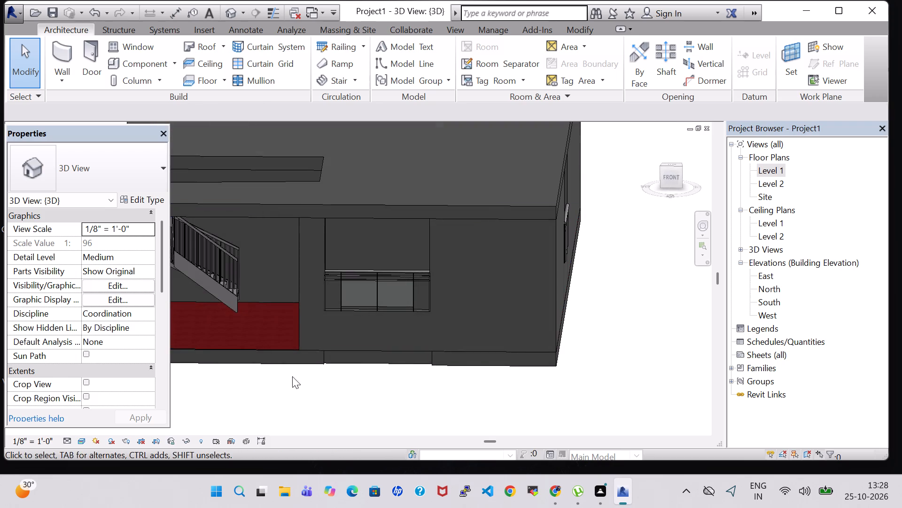
pyautogui.keyDown('shift'); pyautogui.moveTo(289, 378); pyautogui.dragTo(280, 382, button='middle'); pyautogui.keyUp('shift')
pyautogui.moveTo(280, 382); pyautogui.dragTo(264, 356, button='middle')
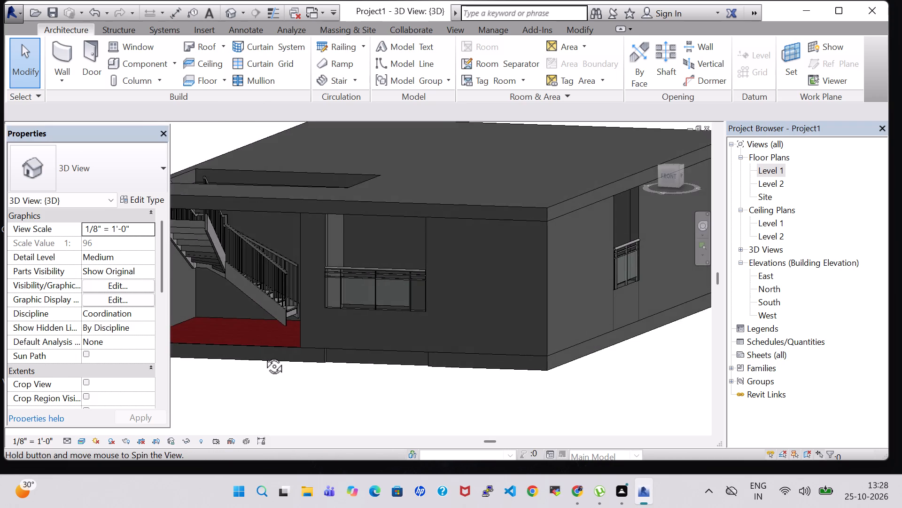
pyautogui.moveTo(264, 356); pyautogui.dragTo(277, 371, button='middle')
pyautogui.moveTo(280, 370); pyautogui.dragTo(444, 330, button='middle')
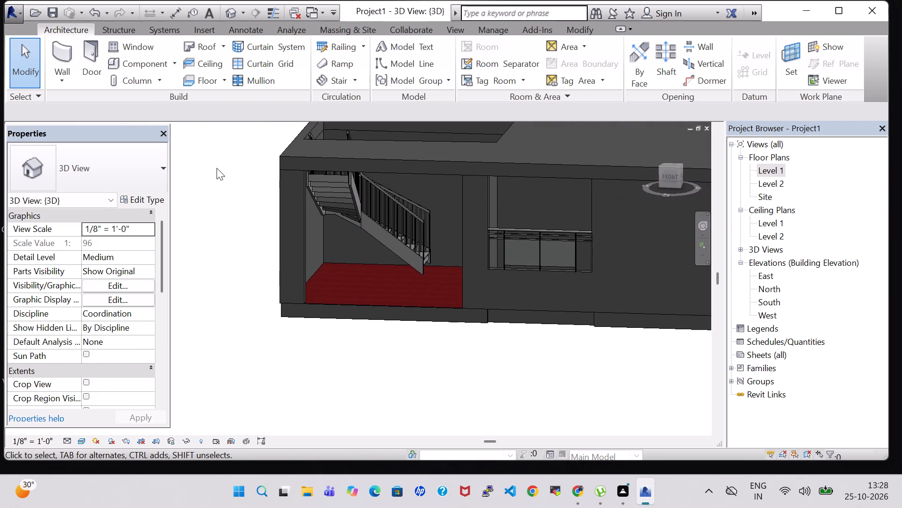
pyautogui.keyDown('shift'); pyautogui.moveTo(224, 174); pyautogui.dragTo(229, 315, button='middle'); pyautogui.keyUp('shift')
pyautogui.moveTo(222, 209); pyautogui.dragTo(239, 329, button='middle')
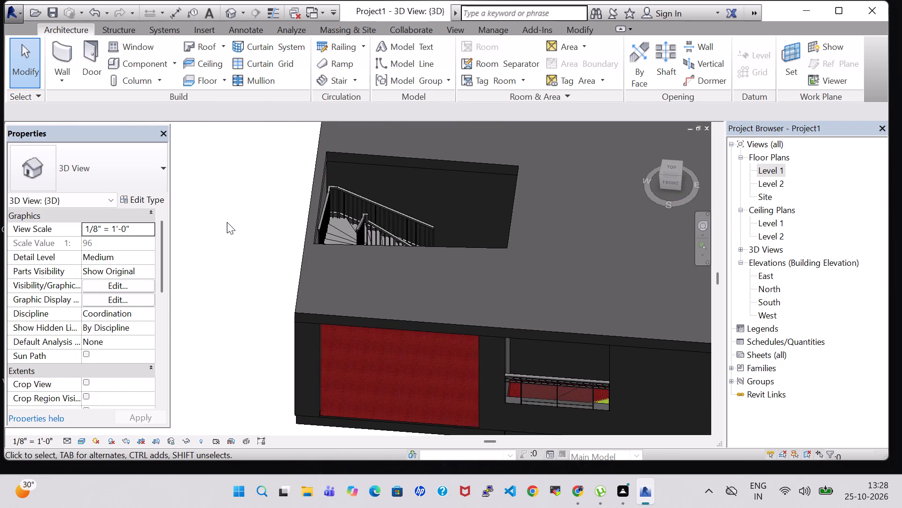
pyautogui.keyDown('shift'); pyautogui.moveTo(227, 222); pyautogui.dragTo(223, 340, button='middle'); pyautogui.keyUp('shift')
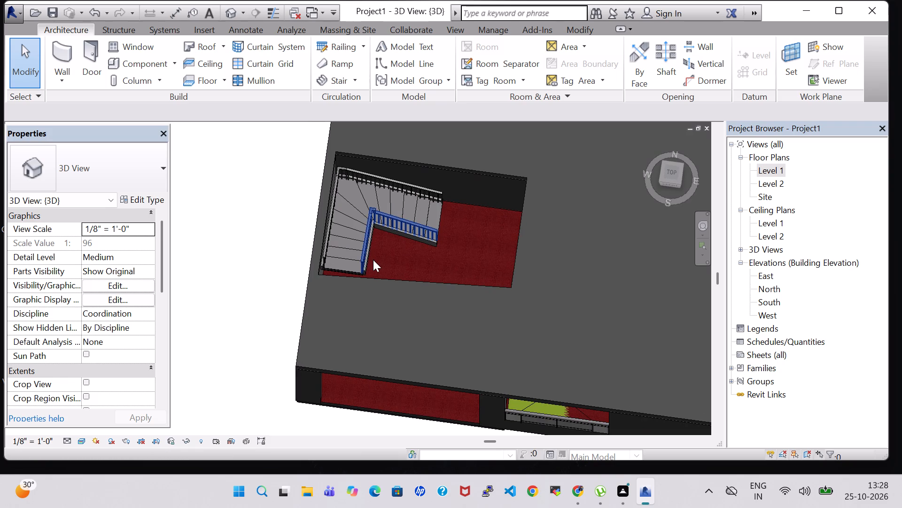
# Edit the stair from the Level 1 plan, lengthening the upper leg to about 8' 6" with the starting leg at about 7' 1", and finish it.
pyautogui.doubleClick(765, 173)
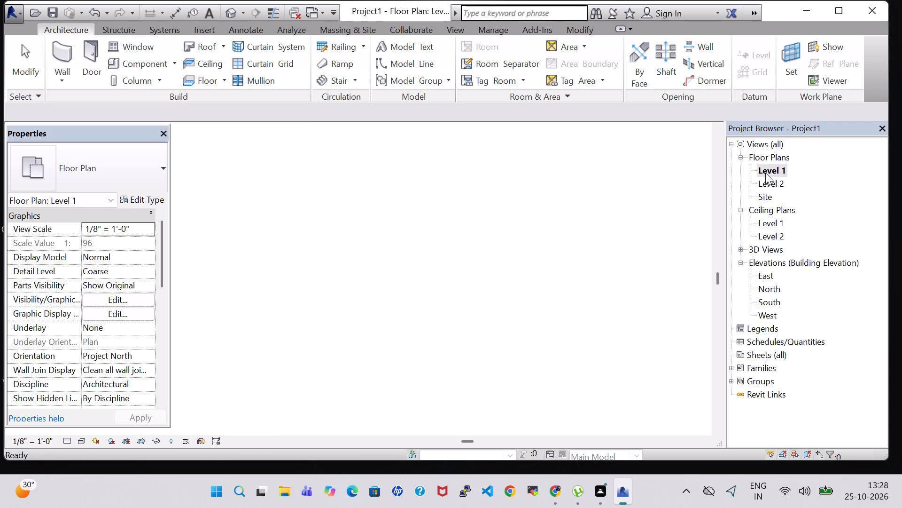
pyautogui.click(387, 326)
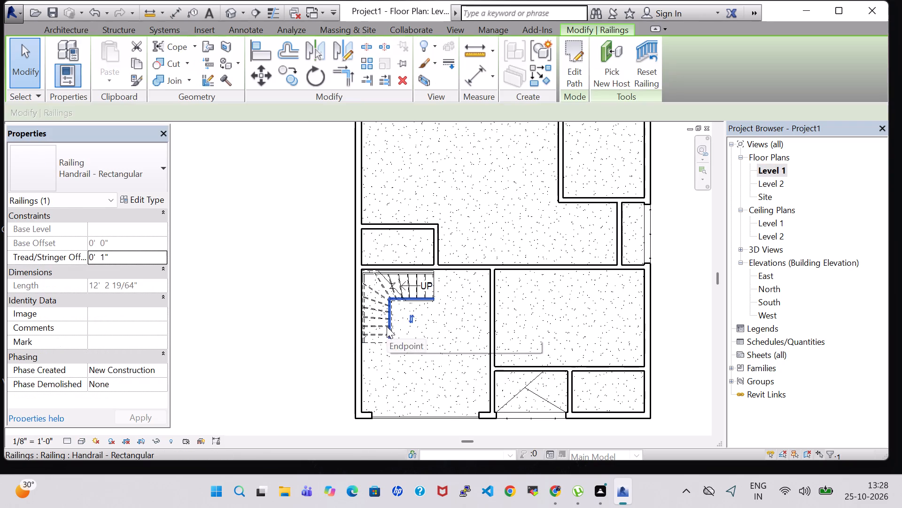
pyautogui.click(305, 316)
pyautogui.doubleClick(377, 297)
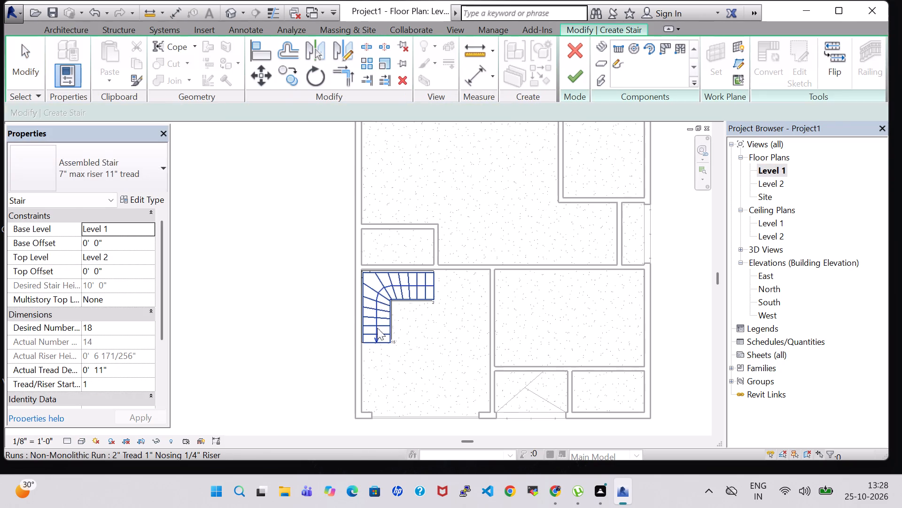
pyautogui.click(377, 342)
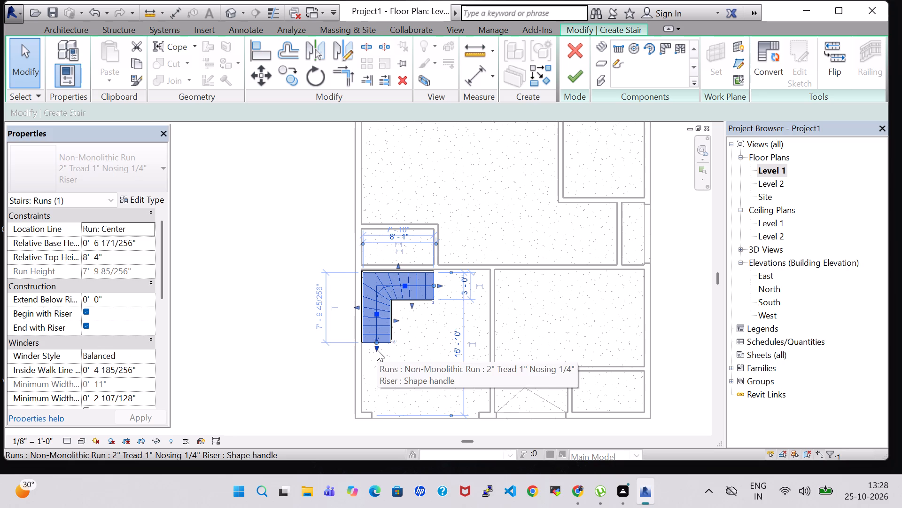
pyautogui.click(377, 349)
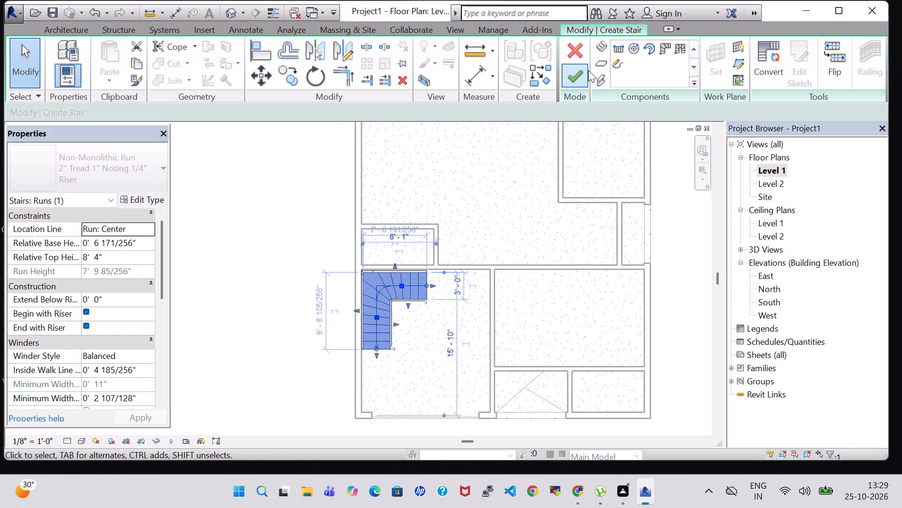
pyautogui.click(582, 70)
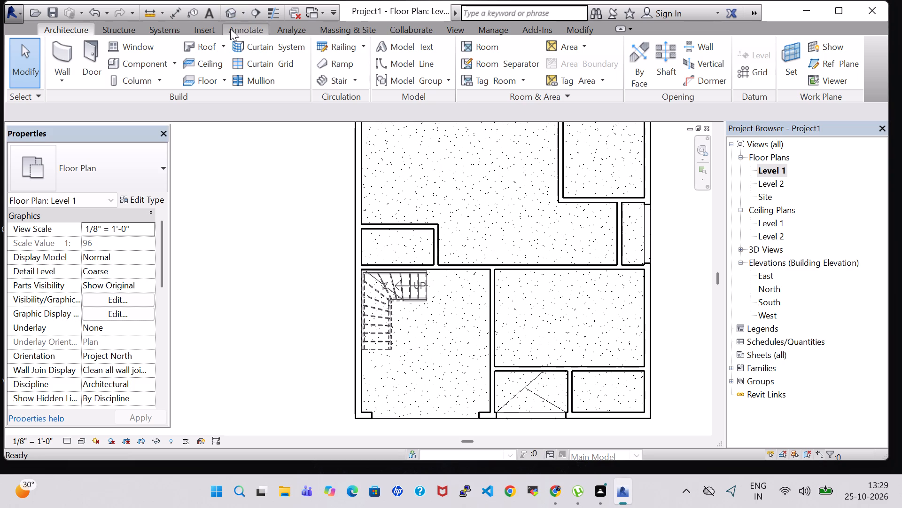
# Examine the reshaped stair in the 3D view from the front and from several angles through the roof opening.
pyautogui.click(232, 16)
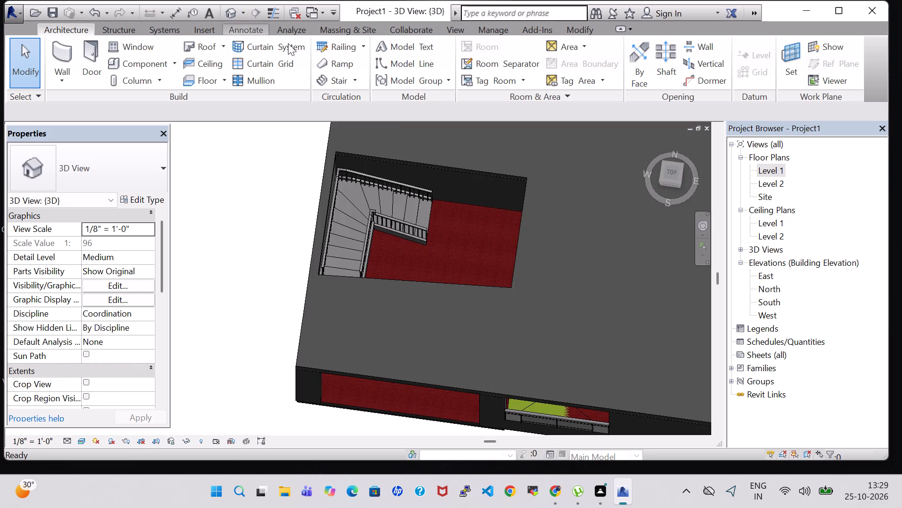
pyautogui.moveTo(247, 284); pyautogui.dragTo(237, 197, button='middle')
pyautogui.moveTo(258, 232); pyautogui.dragTo(271, 158, button='middle')
pyautogui.keyDown('shift'); pyautogui.moveTo(409, 370); pyautogui.dragTo(406, 245, button='middle'); pyautogui.keyUp('shift')
pyautogui.keyDown('shift'); pyautogui.moveTo(290, 203); pyautogui.dragTo(288, 218, button='middle'); pyautogui.keyUp('shift')
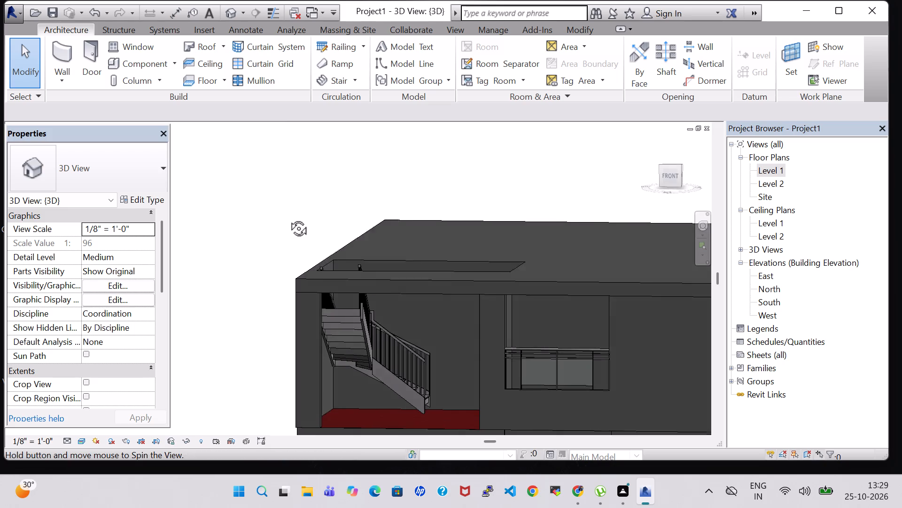
pyautogui.keyDown('shift'); pyautogui.moveTo(288, 218); pyautogui.dragTo(291, 415, button='middle'); pyautogui.keyUp('shift')
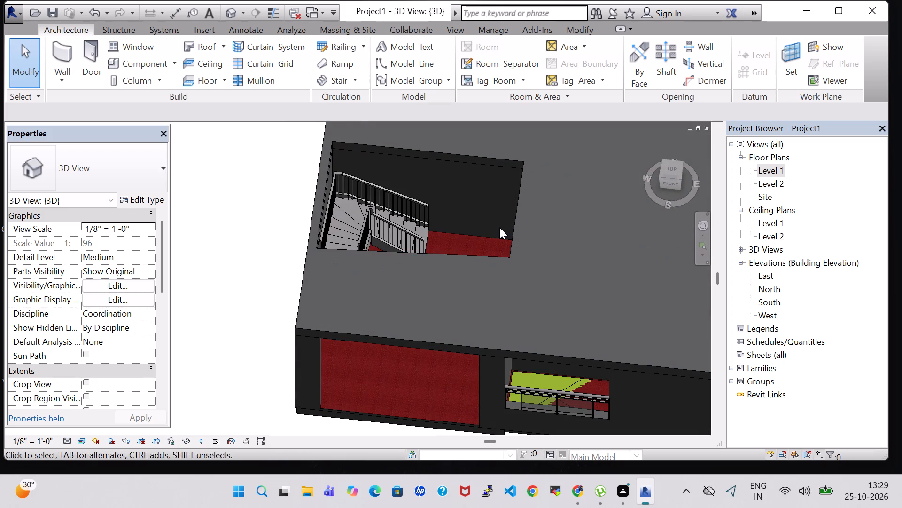
pyautogui.write('vv')
pyautogui.click(651, 15)
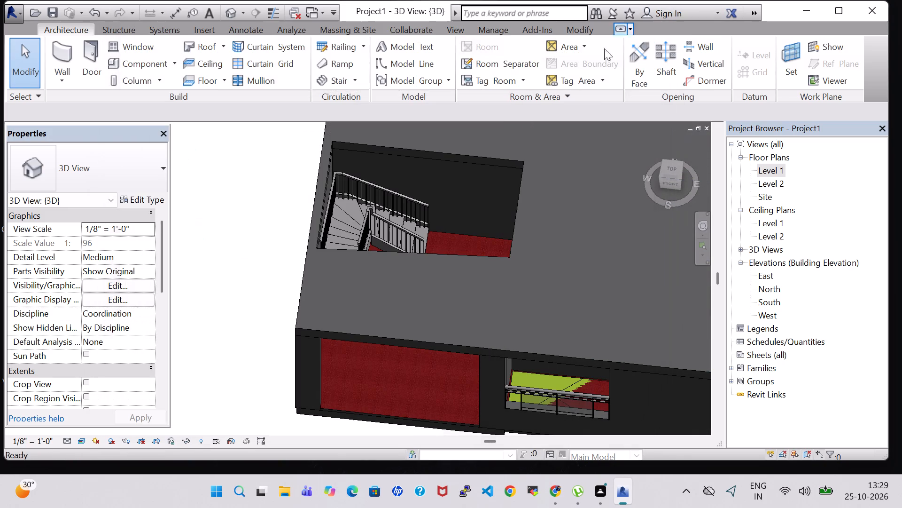
pyautogui.moveTo(543, 295); pyautogui.dragTo(459, 300, button='middle')
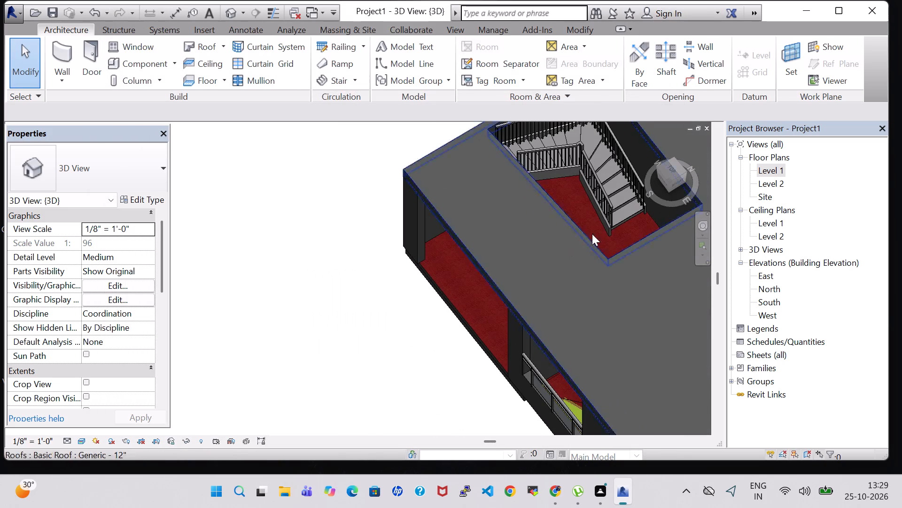
pyautogui.keyDown('shift'); pyautogui.moveTo(599, 231); pyautogui.dragTo(561, 234, button='middle'); pyautogui.keyUp('shift')
pyautogui.moveTo(489, 267); pyautogui.dragTo(284, 258, button='middle')
pyautogui.keyDown('shift'); pyautogui.moveTo(472, 244); pyautogui.dragTo(457, 243, button='middle'); pyautogui.keyUp('shift')
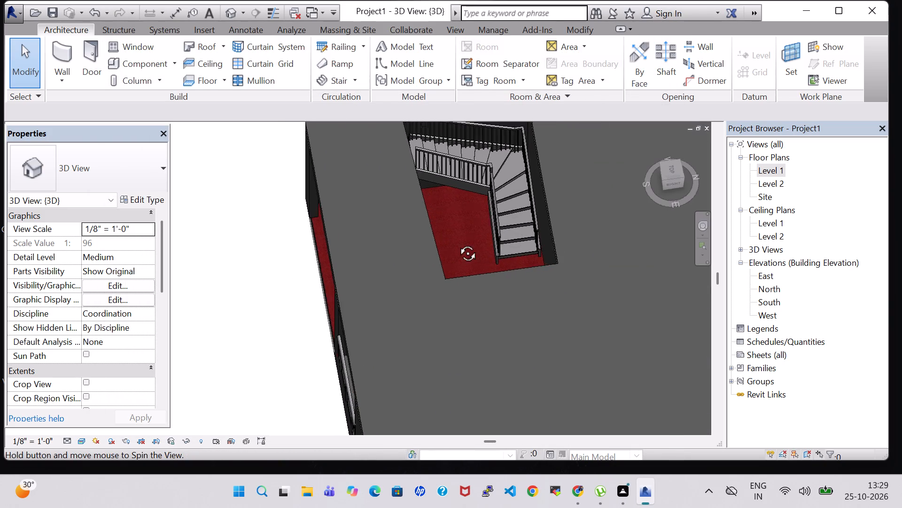
pyautogui.keyDown('shift'); pyautogui.moveTo(457, 243); pyautogui.dragTo(394, 228, button='middle'); pyautogui.keyUp('shift')
# Try the roof type Wood Rafter 8" - Asphalt Shingle - Insulated, and change it to Steel Truss - Insulation on Metal Deck - EPDM.
pyautogui.click(576, 246)
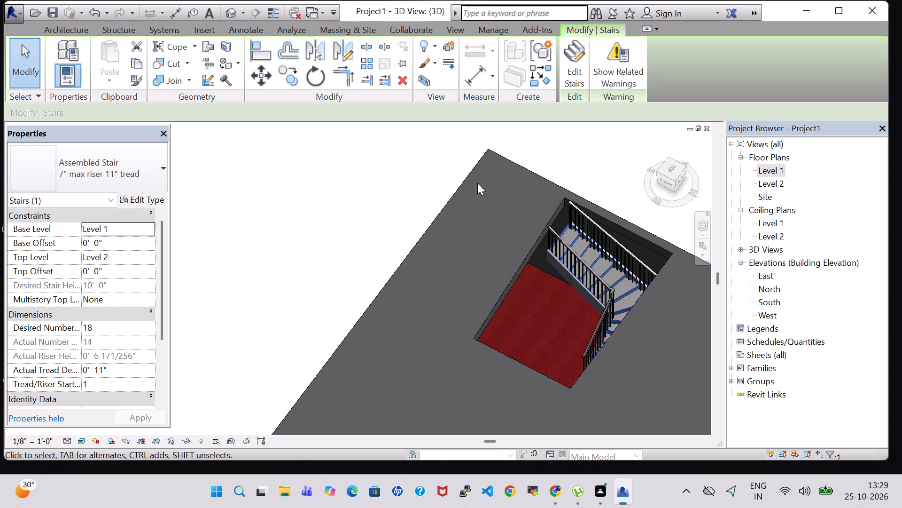
pyautogui.click(489, 150)
pyautogui.click(130, 160)
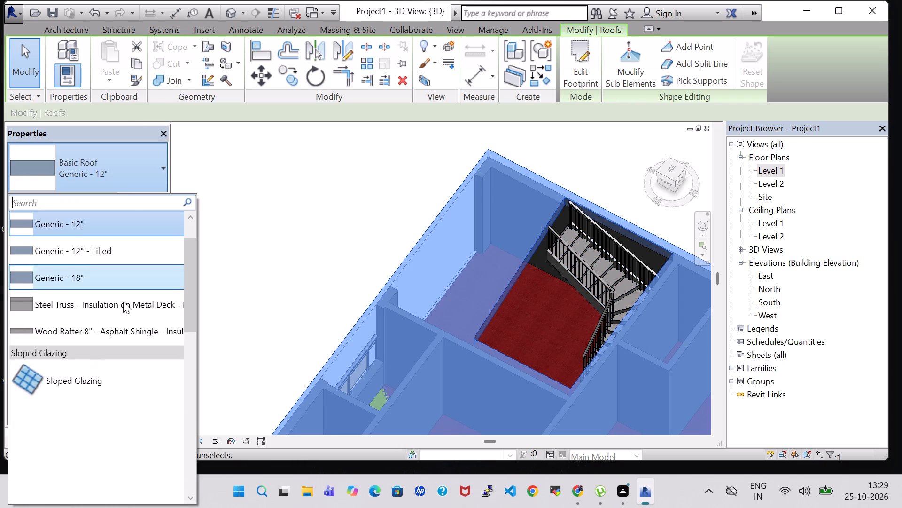
pyautogui.click(126, 326)
pyautogui.click(98, 171)
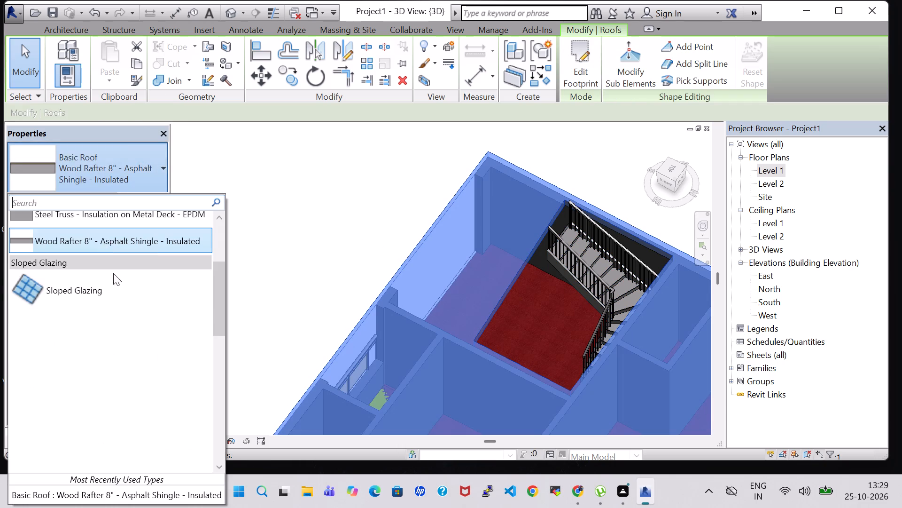
pyautogui.scroll(1, 170, 228)
pyautogui.click(152, 247)
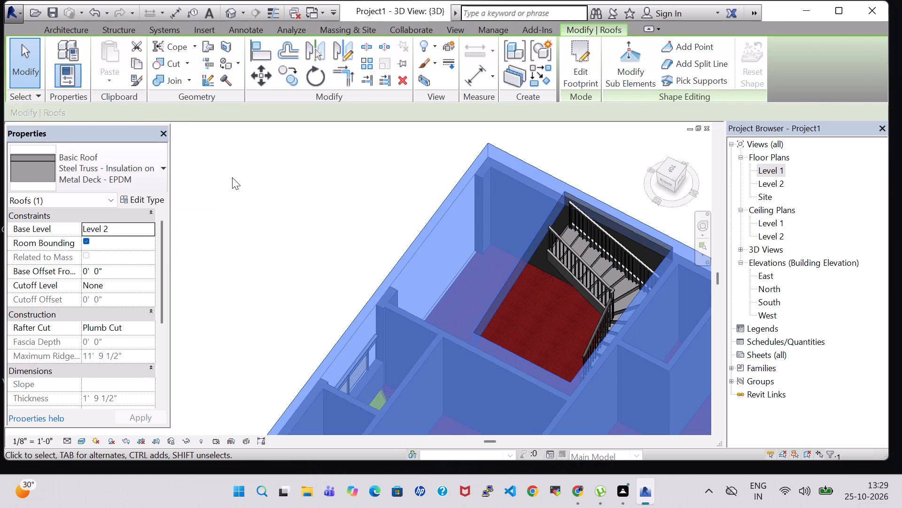
pyautogui.click(232, 177)
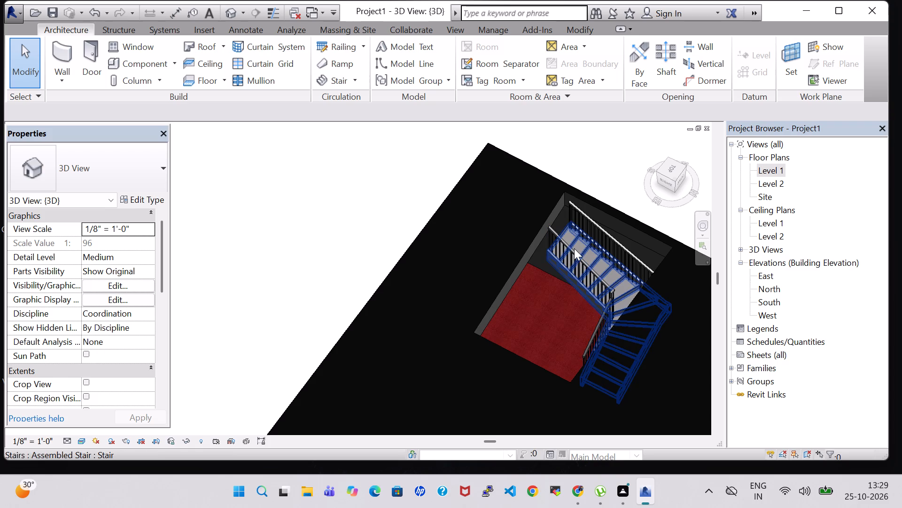
# Edit the stair from the Level 1 plan, extending the run's upper leg to about 9' 5".
pyautogui.doubleClick(778, 166)
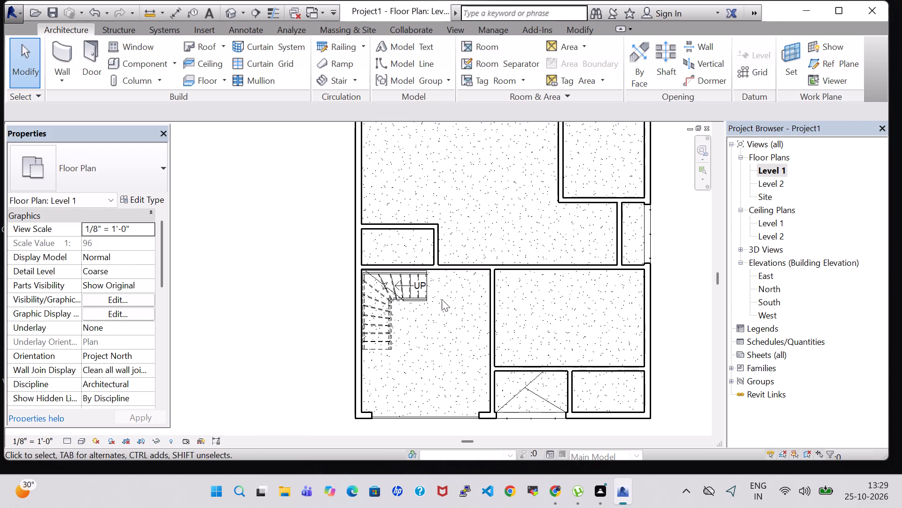
pyautogui.click(379, 316)
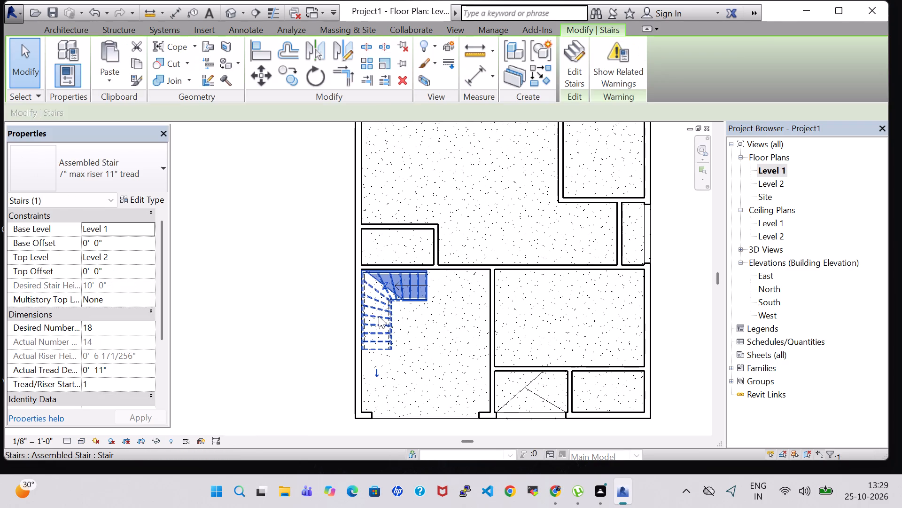
pyautogui.click(379, 316)
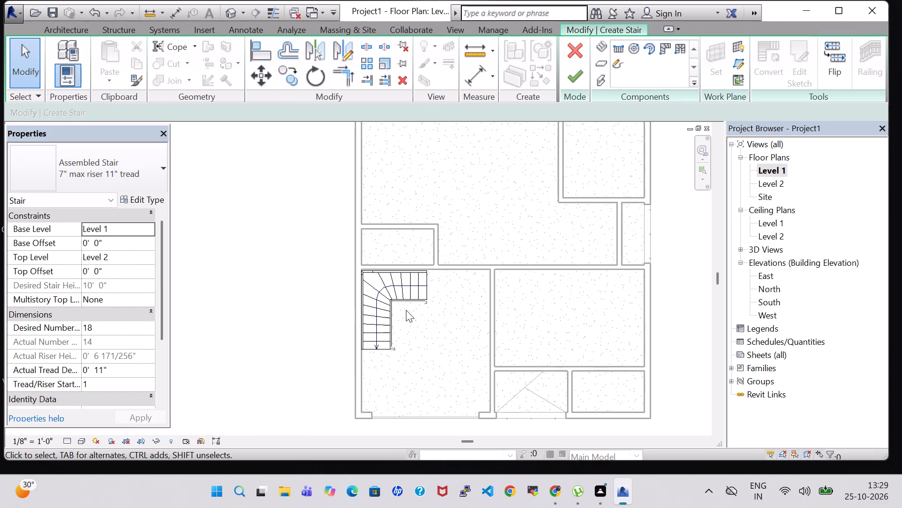
pyautogui.click(374, 319)
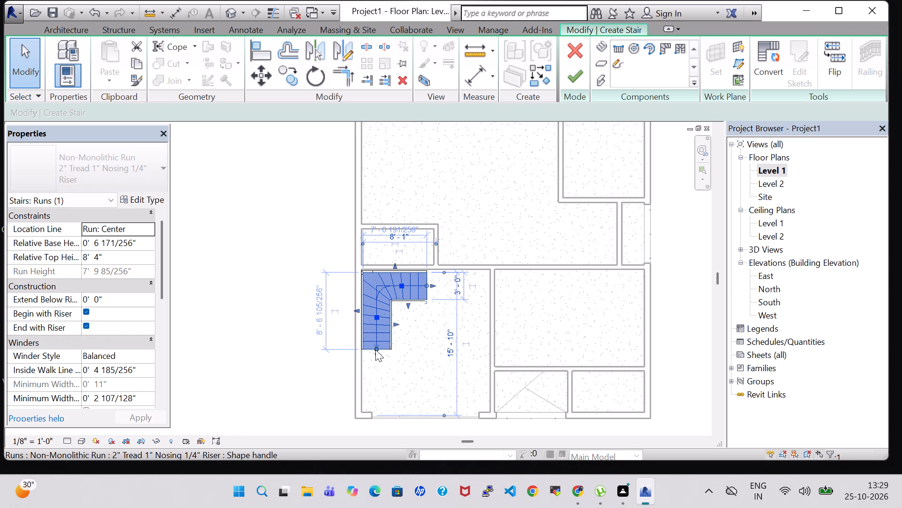
pyautogui.moveTo(375, 347); pyautogui.dragTo(375, 356)
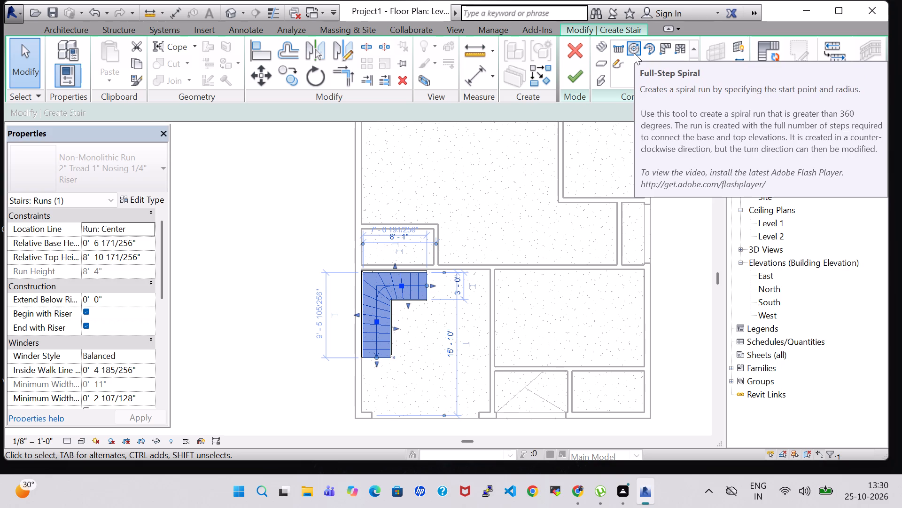
# Finish the stair edit with its lengthened upper leg.
pyautogui.click(583, 79)
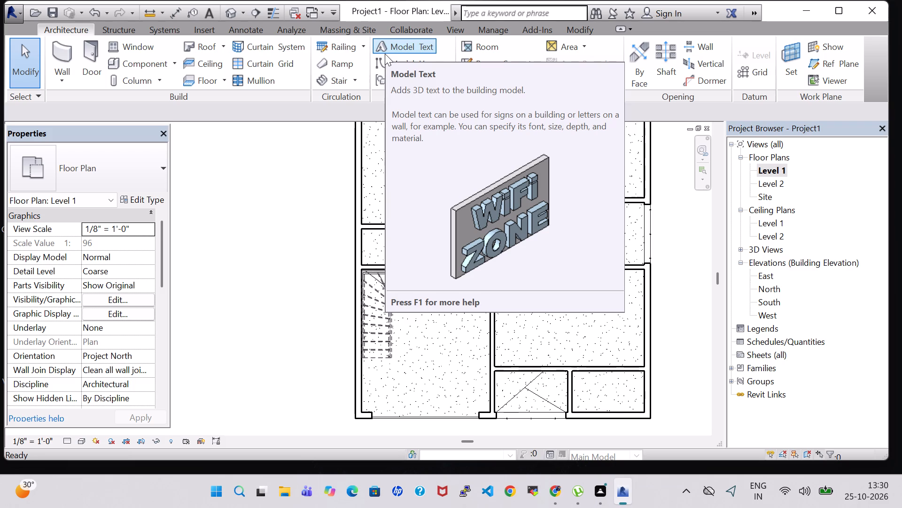
# Examine the stair through the roof opening in the 3D view, checking the roof's and the stair railing's properties.
pyautogui.click(226, 11)
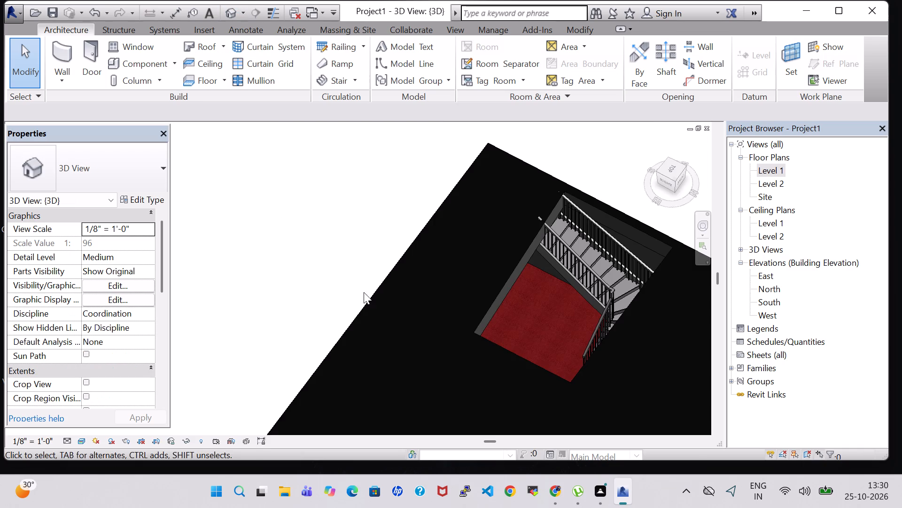
pyautogui.keyDown('shift'); pyautogui.moveTo(302, 246); pyautogui.dragTo(309, 175, button='middle'); pyautogui.keyUp('shift')
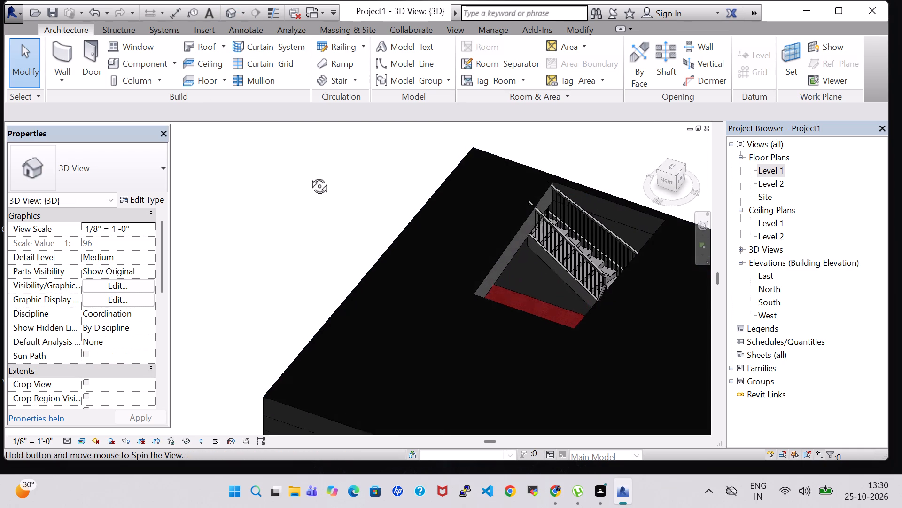
pyautogui.keyDown('shift'); pyautogui.moveTo(309, 175); pyautogui.dragTo(309, 164, button='middle'); pyautogui.keyUp('shift')
pyautogui.moveTo(315, 209); pyautogui.dragTo(321, 158, button='middle')
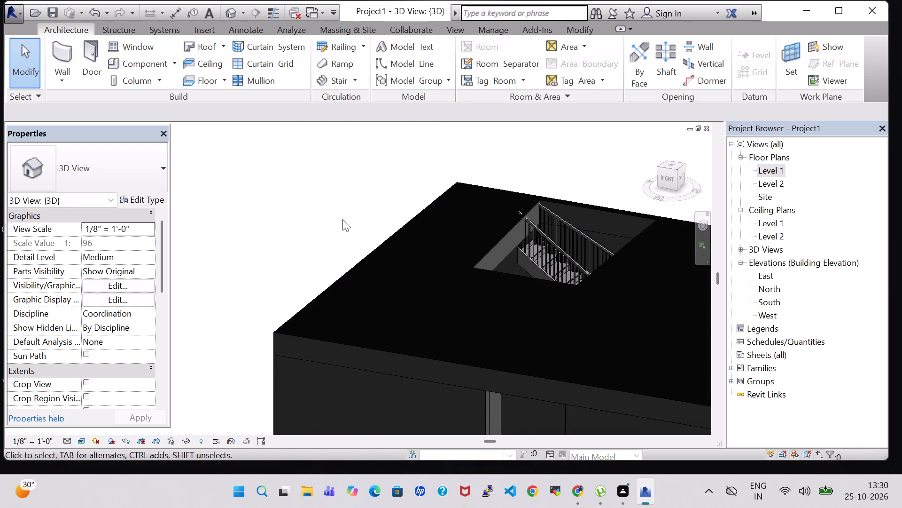
pyautogui.keyDown('shift'); pyautogui.moveTo(342, 219); pyautogui.dragTo(335, 202, button='middle'); pyautogui.keyUp('shift')
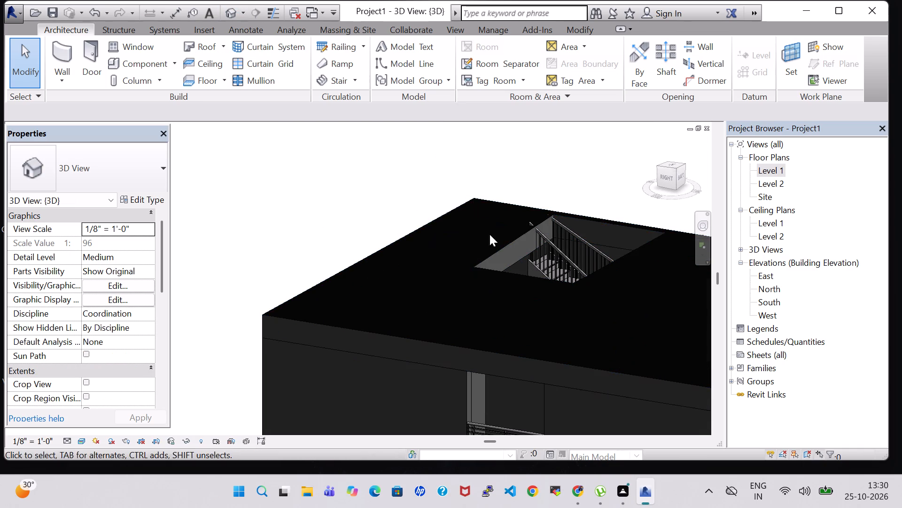
pyautogui.click(518, 241)
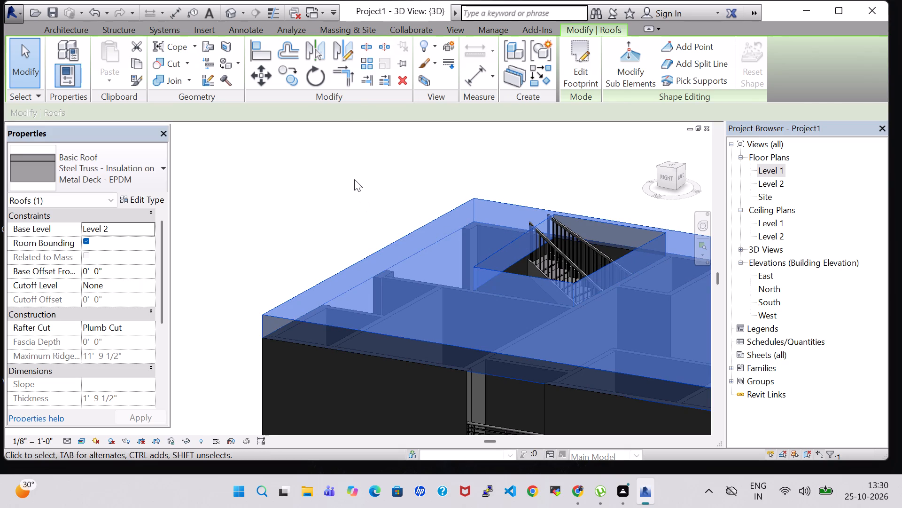
pyautogui.click(354, 179)
pyautogui.click(552, 251)
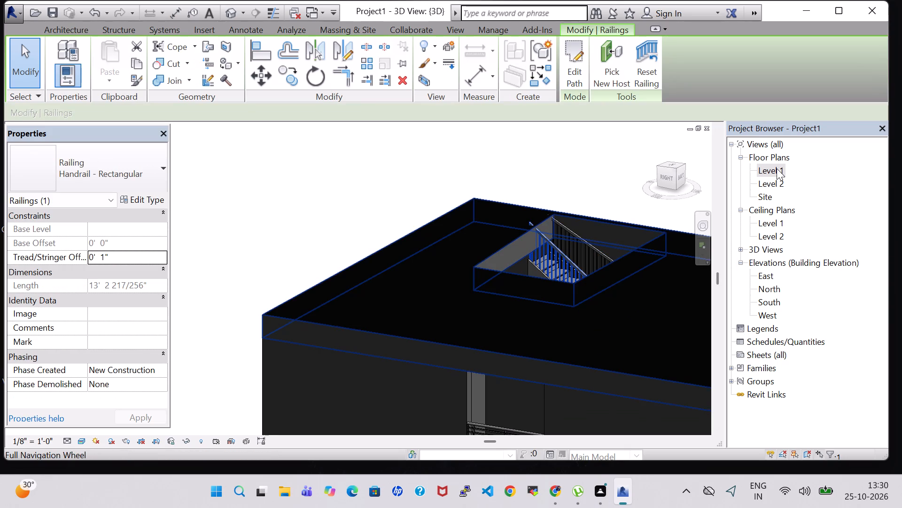
pyautogui.click(109, 285)
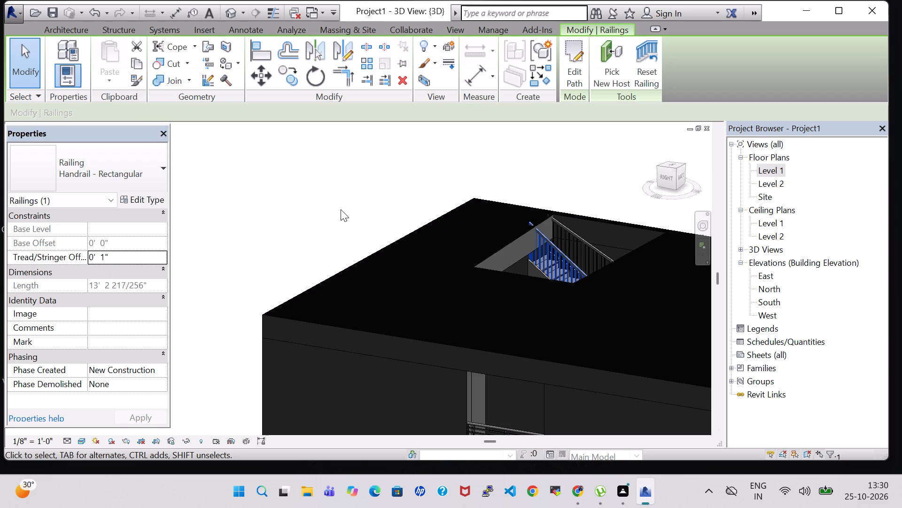
pyautogui.click(532, 184)
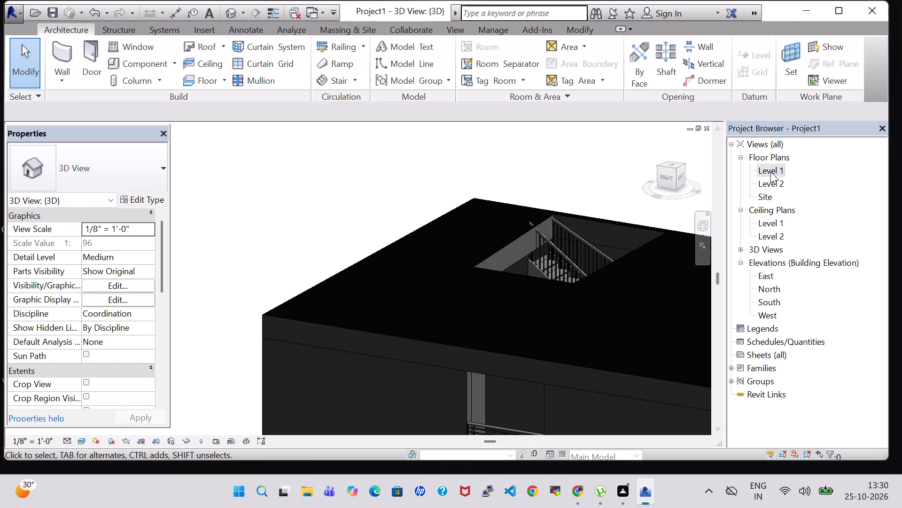
# Review the type properties of the stair from the Level 1 plan without changing them.
pyautogui.doubleClick(770, 172)
pyautogui.scroll(-2, 455, 273)
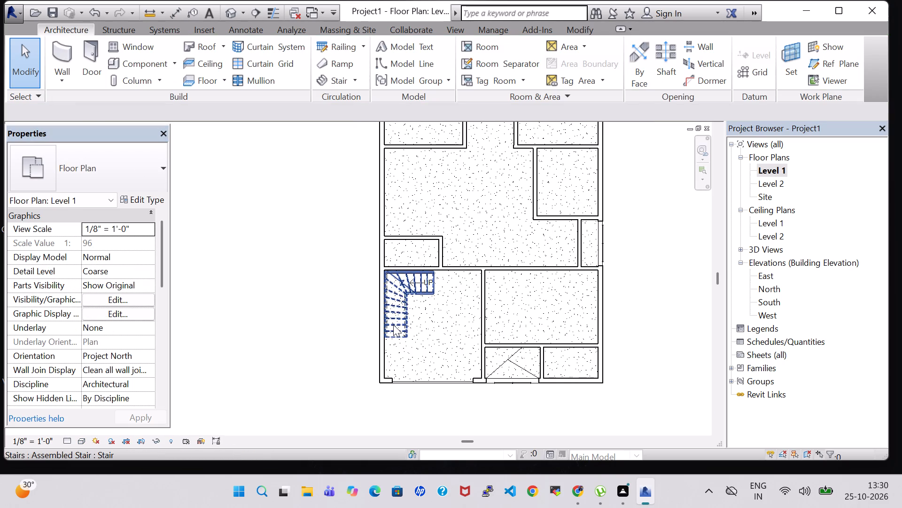
pyautogui.click(401, 294)
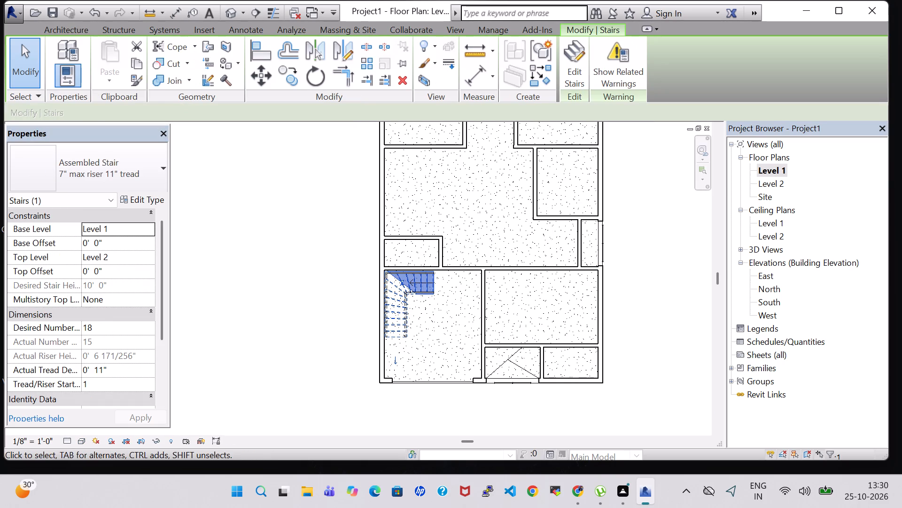
pyautogui.click(86, 286)
pyautogui.click(152, 201)
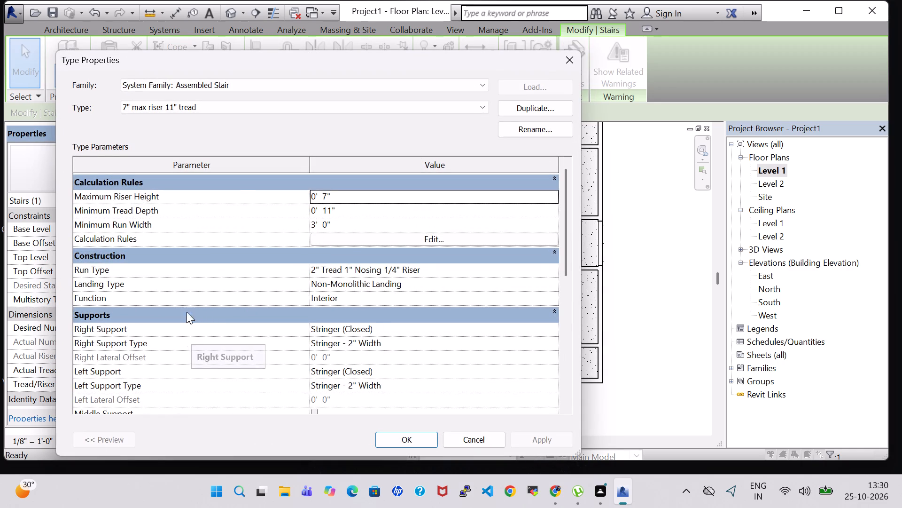
pyautogui.scroll(-2, 209, 259)
pyautogui.scroll(-2, 326, 337)
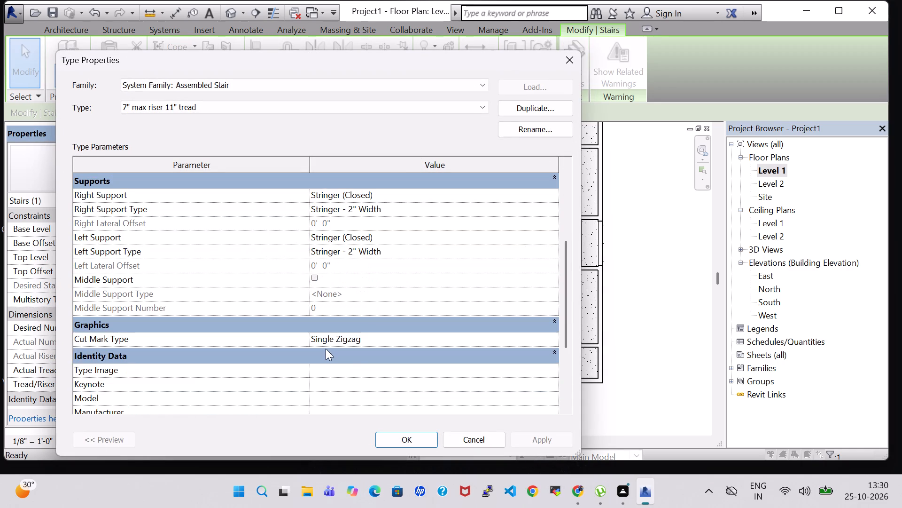
pyautogui.scroll(-4, 276, 357)
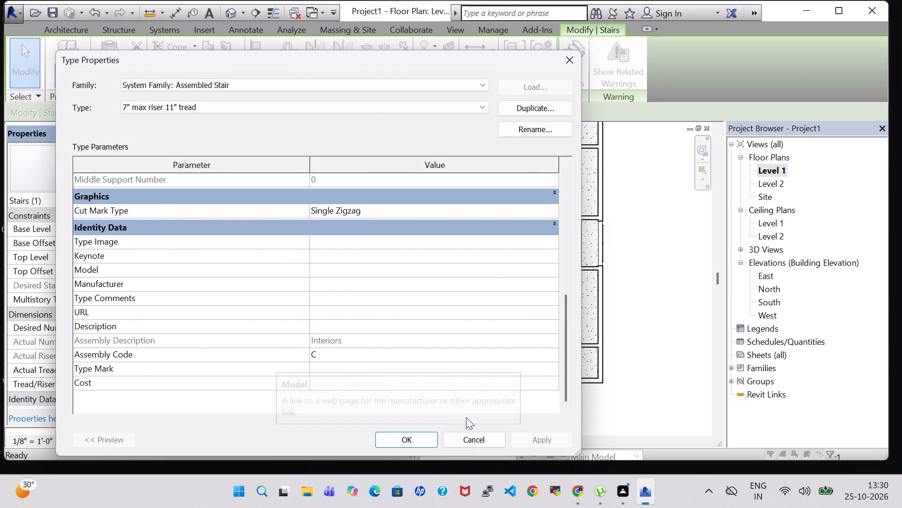
pyautogui.scroll(5, 429, 363)
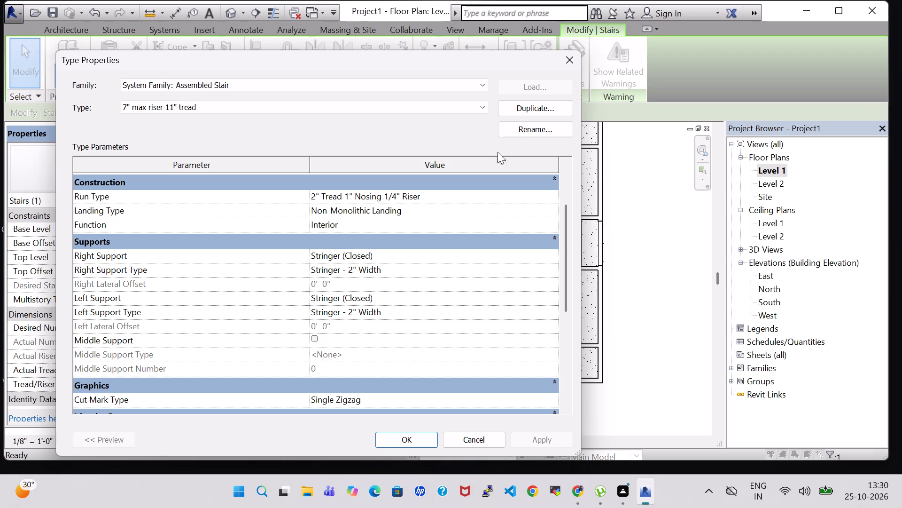
pyautogui.click(570, 61)
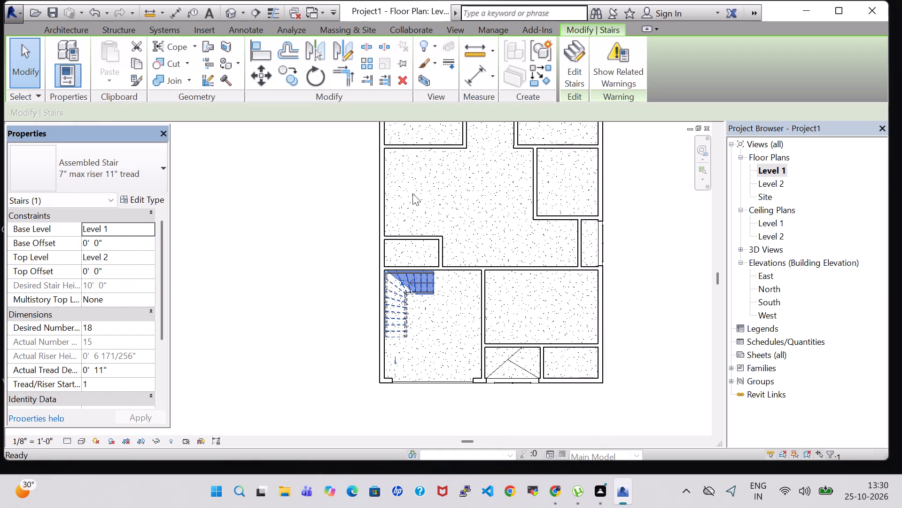
# Examine the stair's upper end through the roof opening from behind in 3D, and return to the Level 1 plan.
pyautogui.click(229, 8)
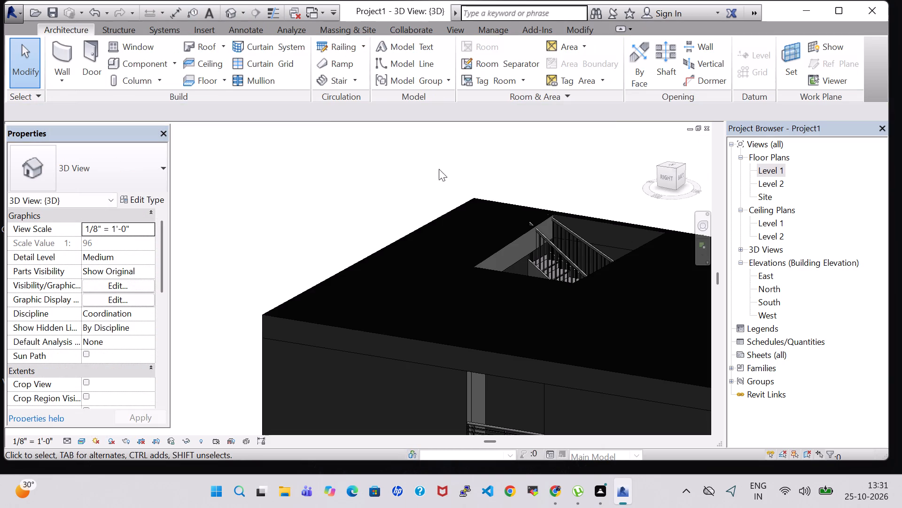
pyautogui.keyDown('shift'); pyautogui.moveTo(550, 156); pyautogui.dragTo(553, 265, button='middle'); pyautogui.keyUp('shift')
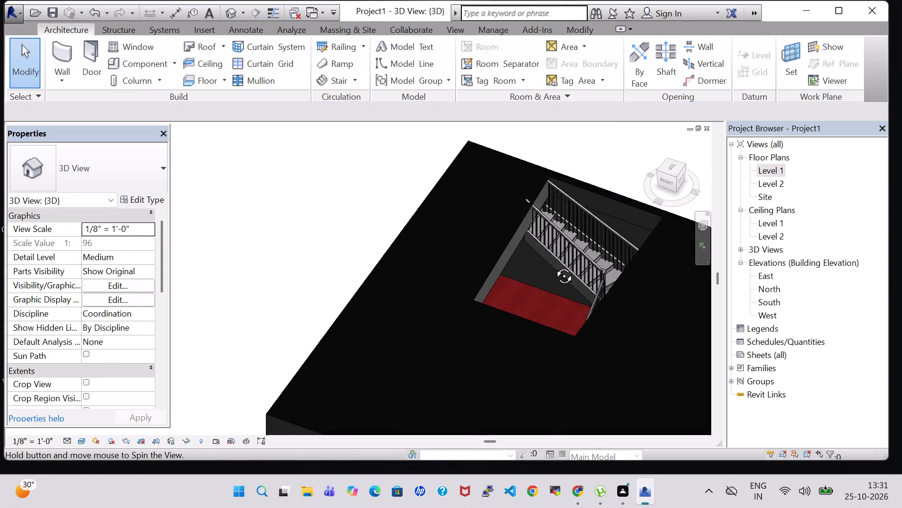
pyautogui.keyDown('shift'); pyautogui.moveTo(553, 265); pyautogui.dragTo(489, 221, button='middle'); pyautogui.keyUp('shift')
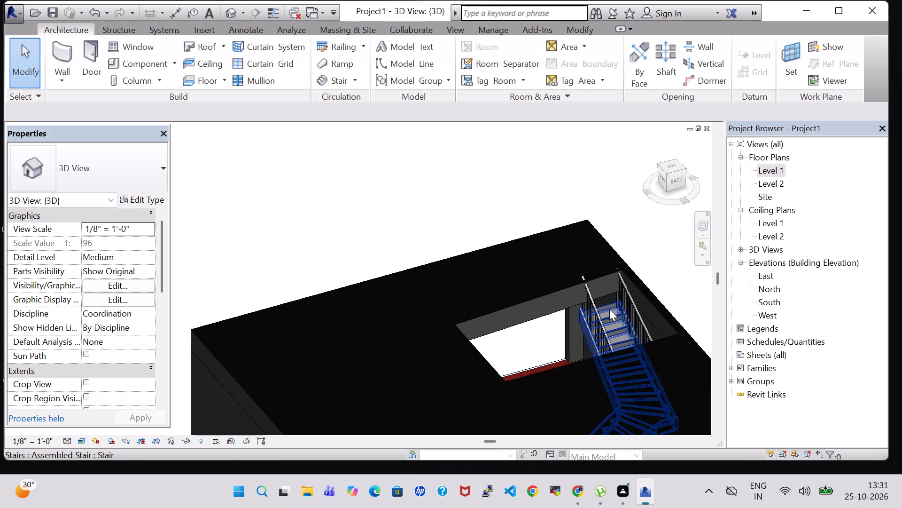
pyautogui.click(609, 309)
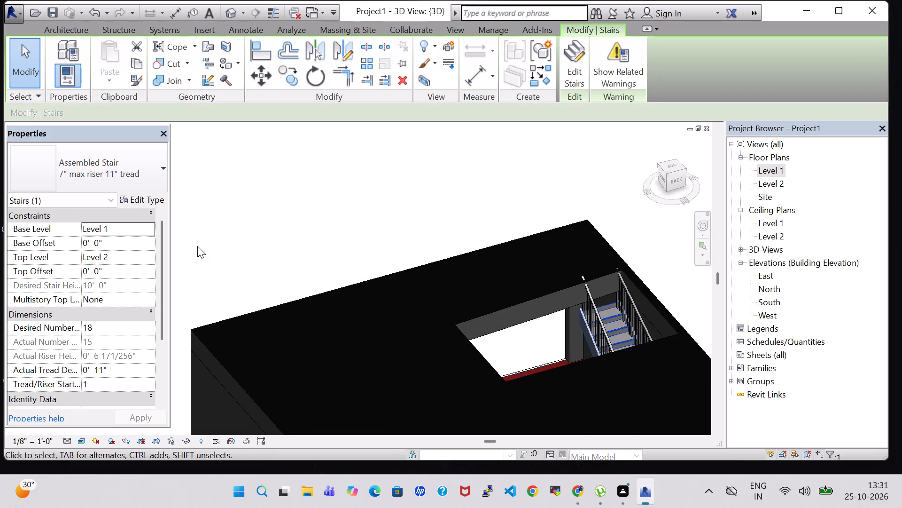
pyautogui.click(324, 219)
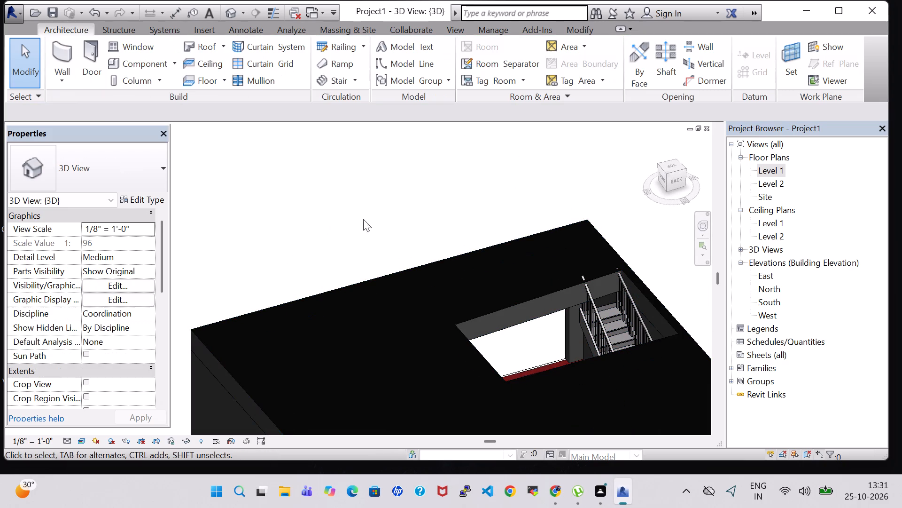
pyautogui.doubleClick(771, 170)
pyautogui.scroll(-2, 504, 264)
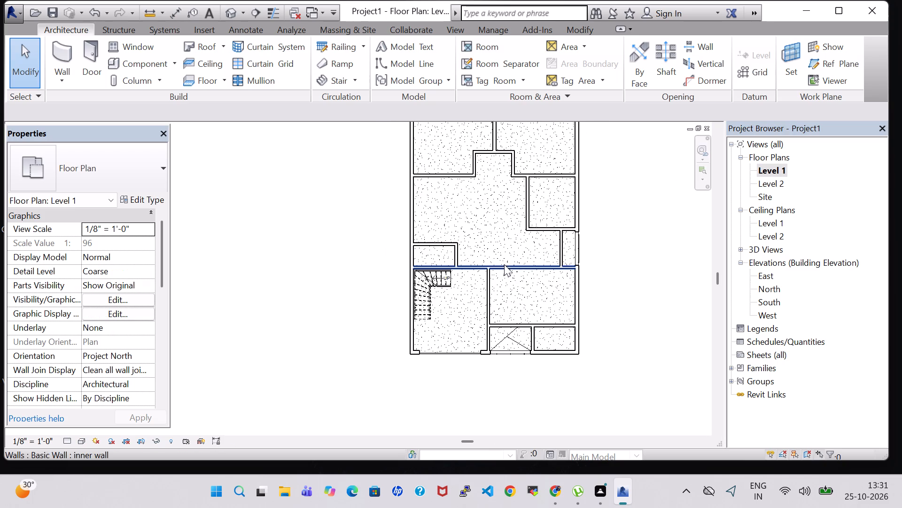
# Examine the stair in the 3D view from the building's front, comparing its top with the roof opening.
pyautogui.click(227, 9)
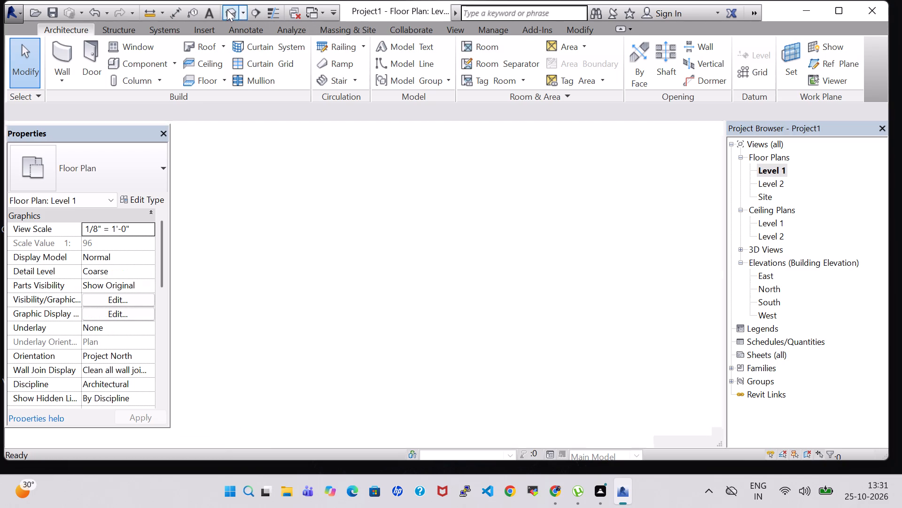
pyautogui.keyDown('shift'); pyautogui.moveTo(311, 224); pyautogui.dragTo(537, 247, button='middle'); pyautogui.keyUp('shift')
pyautogui.keyDown('shift'); pyautogui.middleClick(537, 247); pyautogui.keyUp('shift')
pyautogui.keyDown('shift'); pyautogui.moveTo(616, 369); pyautogui.dragTo(647, 265, button='middle'); pyautogui.keyUp('shift')
pyautogui.moveTo(591, 371); pyautogui.dragTo(595, 335, button='middle')
pyautogui.moveTo(593, 340); pyautogui.dragTo(709, 317, button='middle')
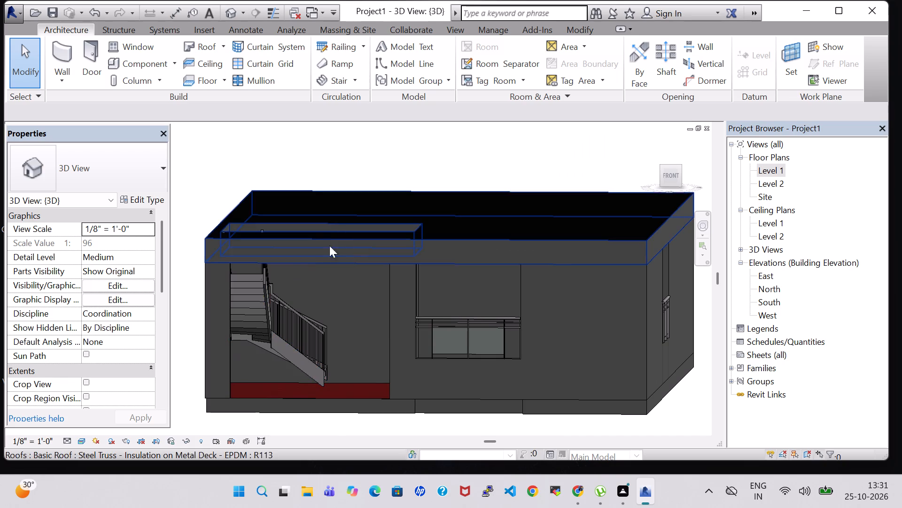
pyautogui.click(253, 282)
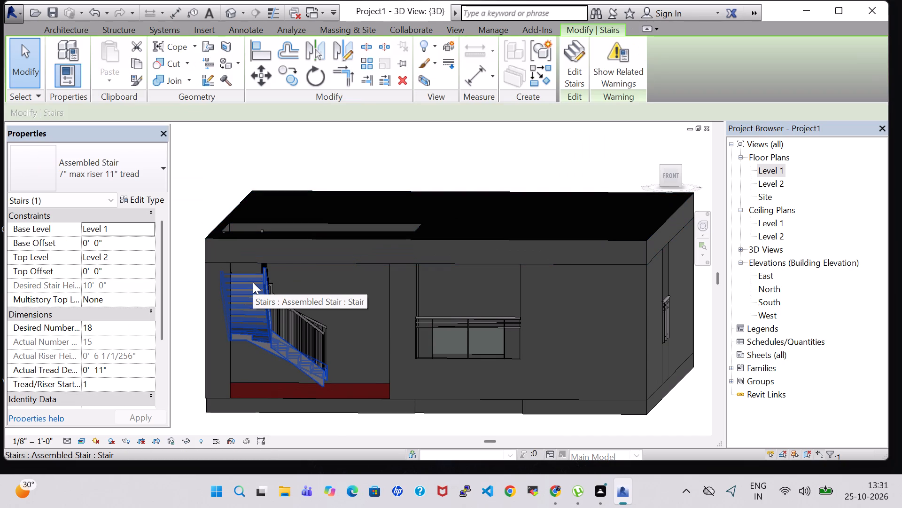
pyautogui.keyDown('shift'); pyautogui.moveTo(367, 161); pyautogui.dragTo(367, 197, button='middle'); pyautogui.keyUp('shift')
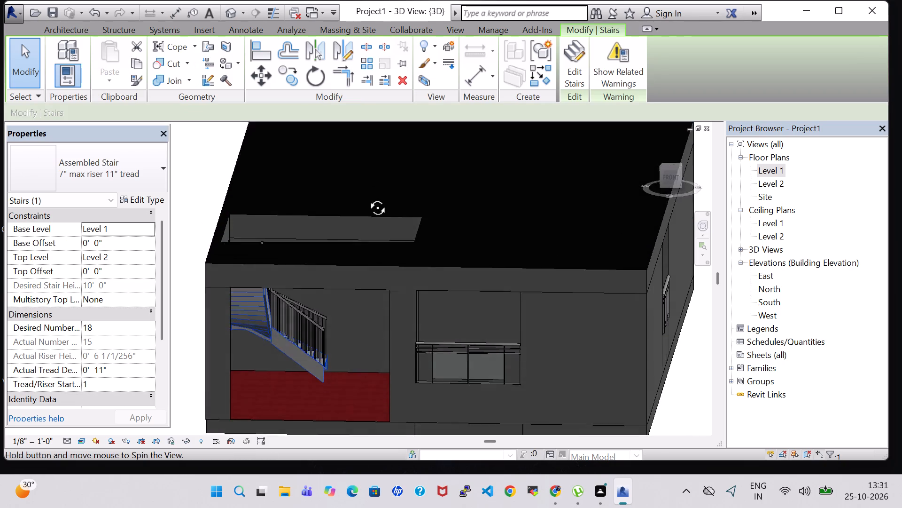
pyautogui.keyDown('shift'); pyautogui.moveTo(367, 197); pyautogui.dragTo(368, 335, button='middle'); pyautogui.keyUp('shift')
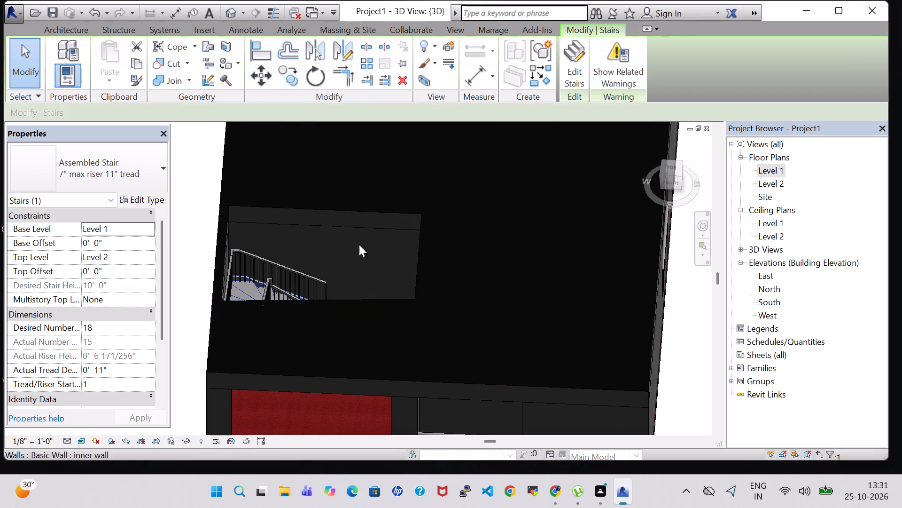
pyautogui.keyDown('shift'); pyautogui.moveTo(343, 349); pyautogui.dragTo(350, 209, button='middle'); pyautogui.keyUp('shift')
pyautogui.keyDown('shift'); pyautogui.moveTo(320, 303); pyautogui.dragTo(313, 258, button='middle'); pyautogui.keyUp('shift')
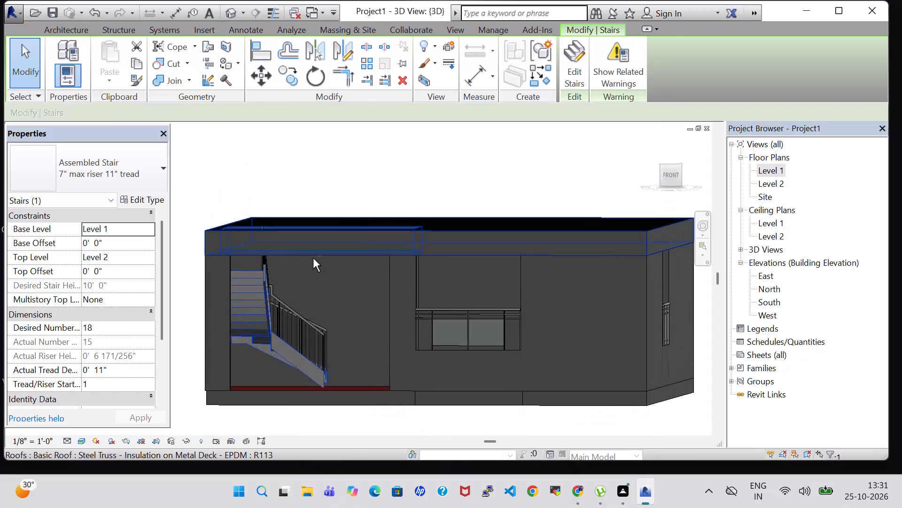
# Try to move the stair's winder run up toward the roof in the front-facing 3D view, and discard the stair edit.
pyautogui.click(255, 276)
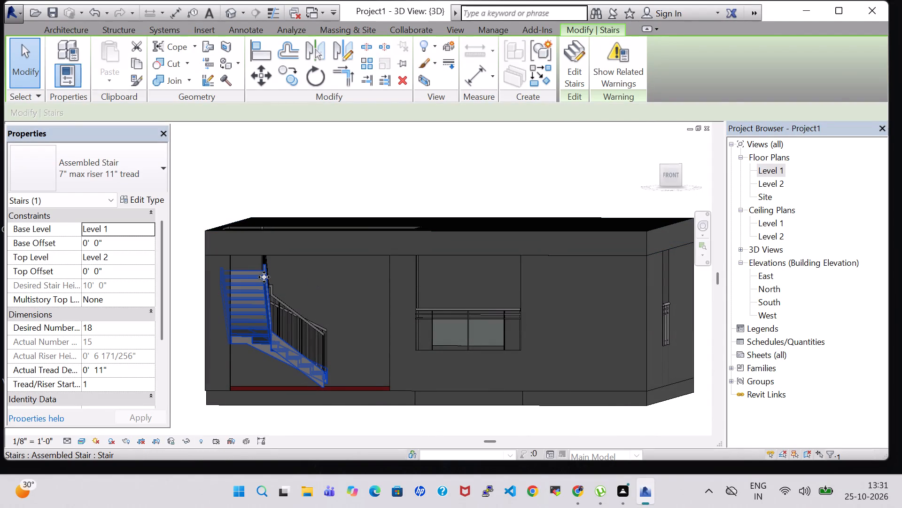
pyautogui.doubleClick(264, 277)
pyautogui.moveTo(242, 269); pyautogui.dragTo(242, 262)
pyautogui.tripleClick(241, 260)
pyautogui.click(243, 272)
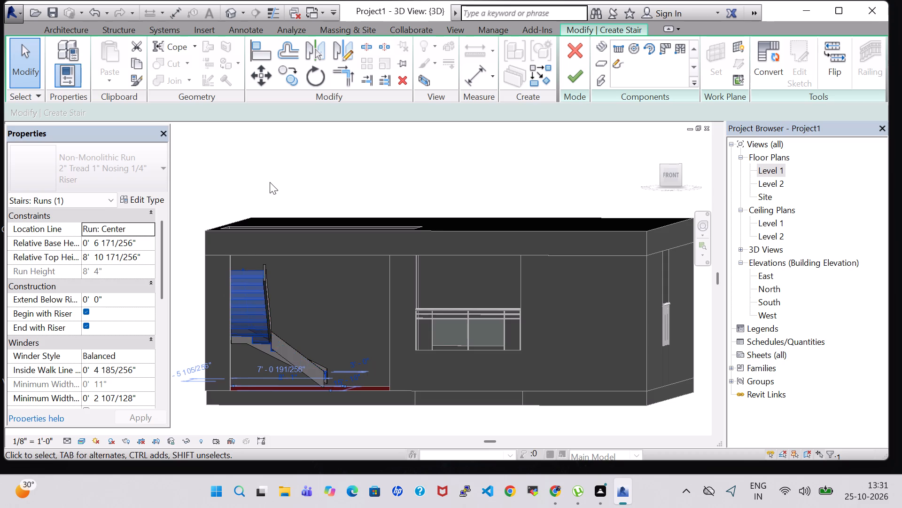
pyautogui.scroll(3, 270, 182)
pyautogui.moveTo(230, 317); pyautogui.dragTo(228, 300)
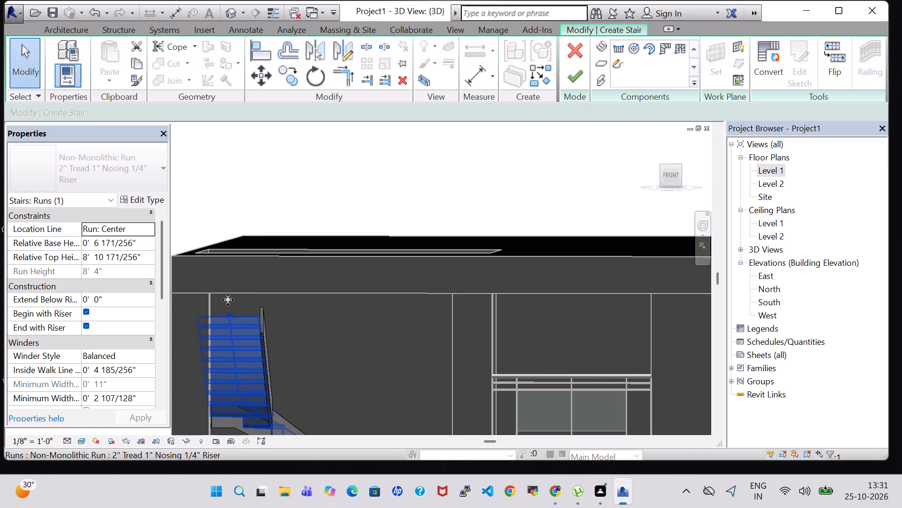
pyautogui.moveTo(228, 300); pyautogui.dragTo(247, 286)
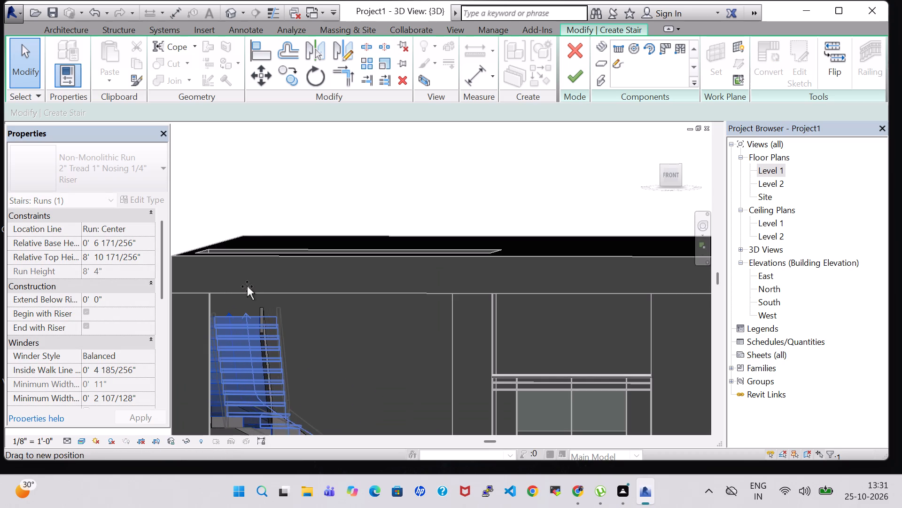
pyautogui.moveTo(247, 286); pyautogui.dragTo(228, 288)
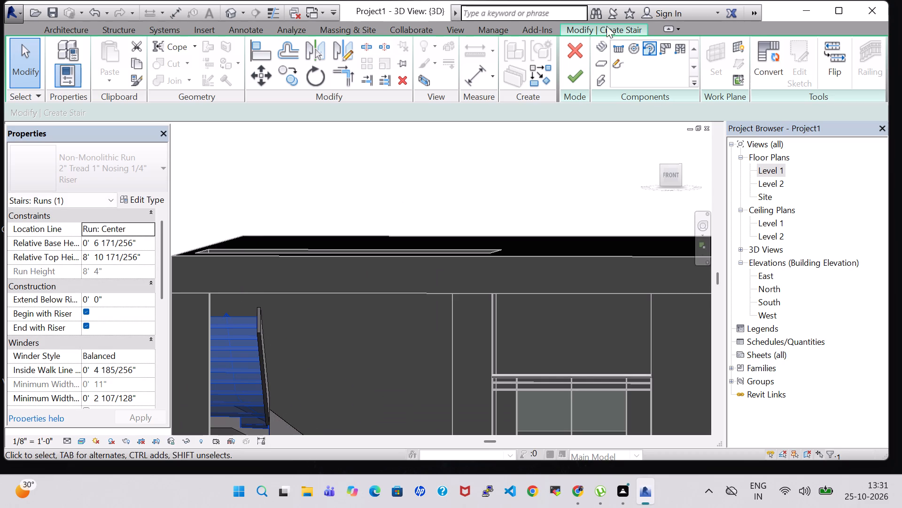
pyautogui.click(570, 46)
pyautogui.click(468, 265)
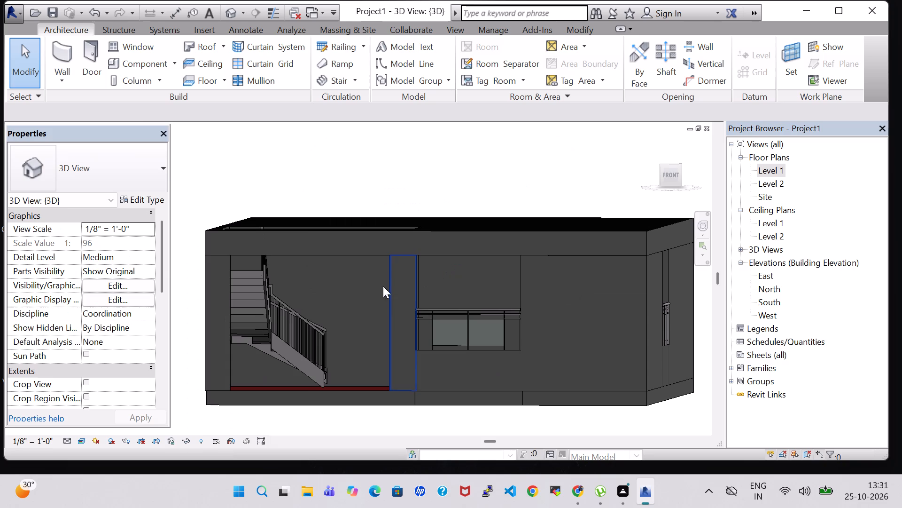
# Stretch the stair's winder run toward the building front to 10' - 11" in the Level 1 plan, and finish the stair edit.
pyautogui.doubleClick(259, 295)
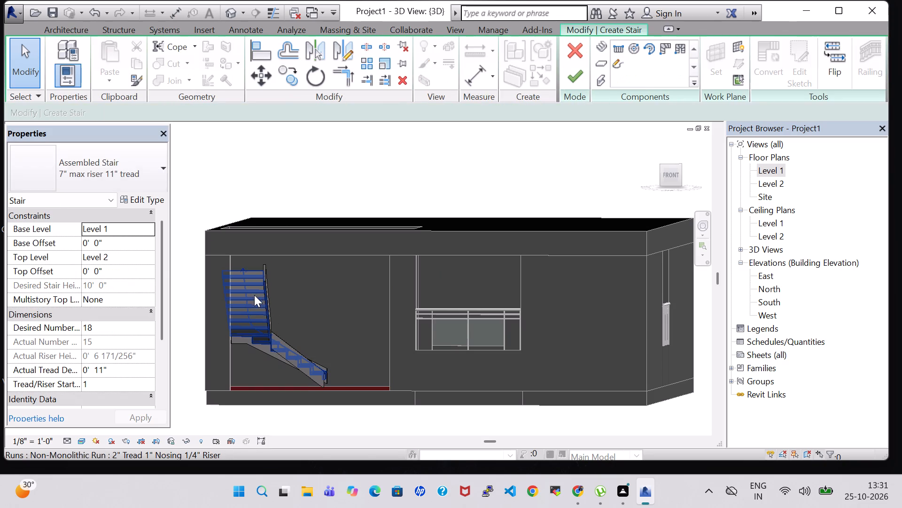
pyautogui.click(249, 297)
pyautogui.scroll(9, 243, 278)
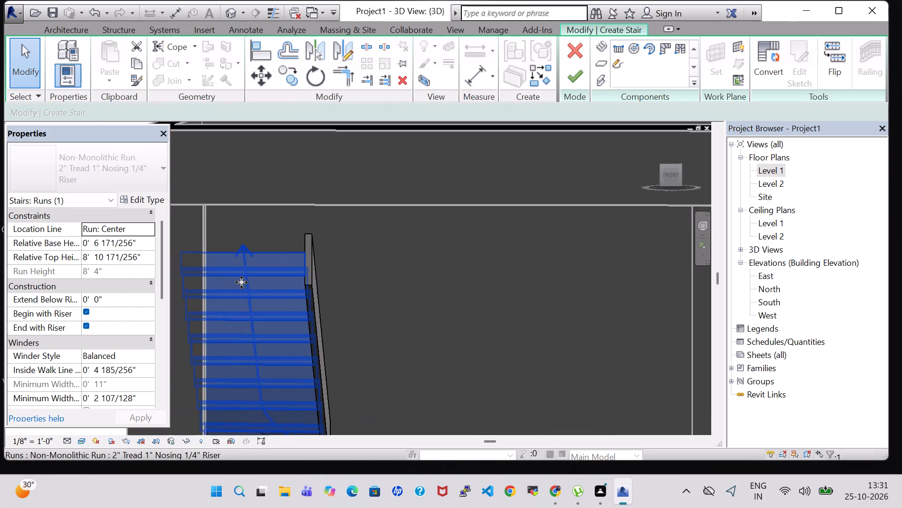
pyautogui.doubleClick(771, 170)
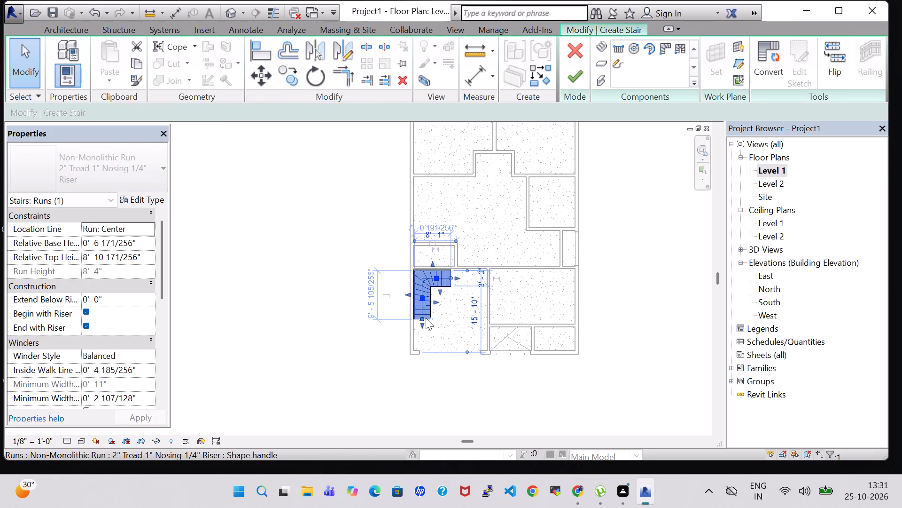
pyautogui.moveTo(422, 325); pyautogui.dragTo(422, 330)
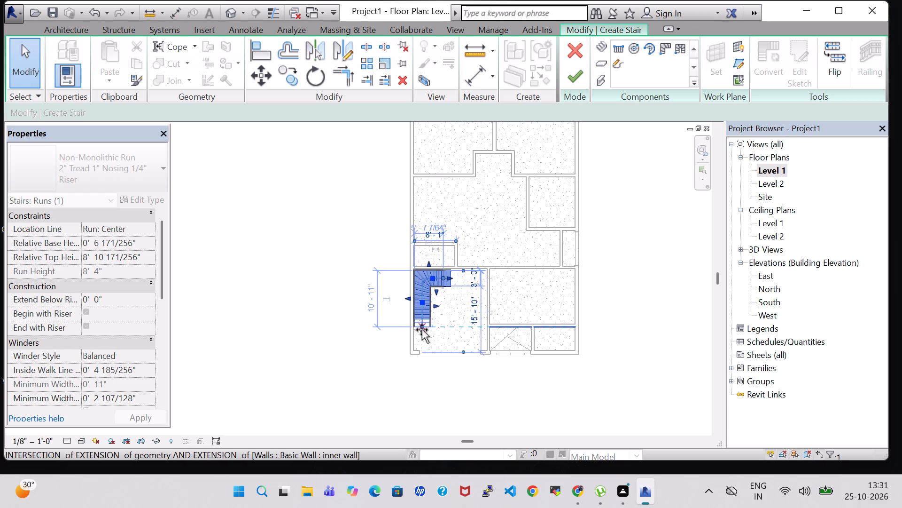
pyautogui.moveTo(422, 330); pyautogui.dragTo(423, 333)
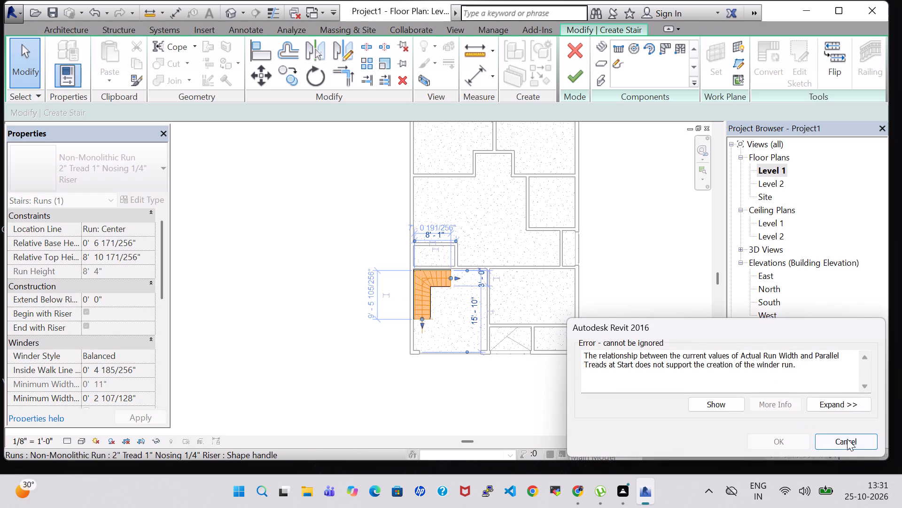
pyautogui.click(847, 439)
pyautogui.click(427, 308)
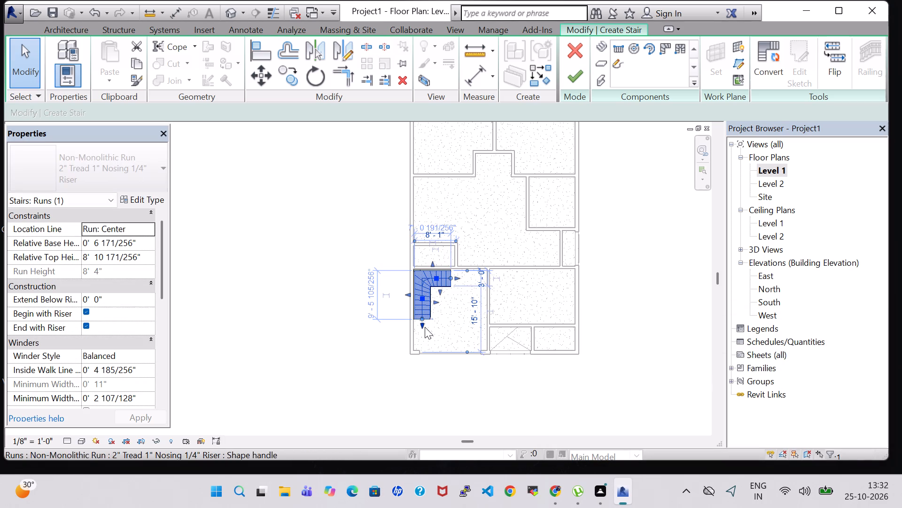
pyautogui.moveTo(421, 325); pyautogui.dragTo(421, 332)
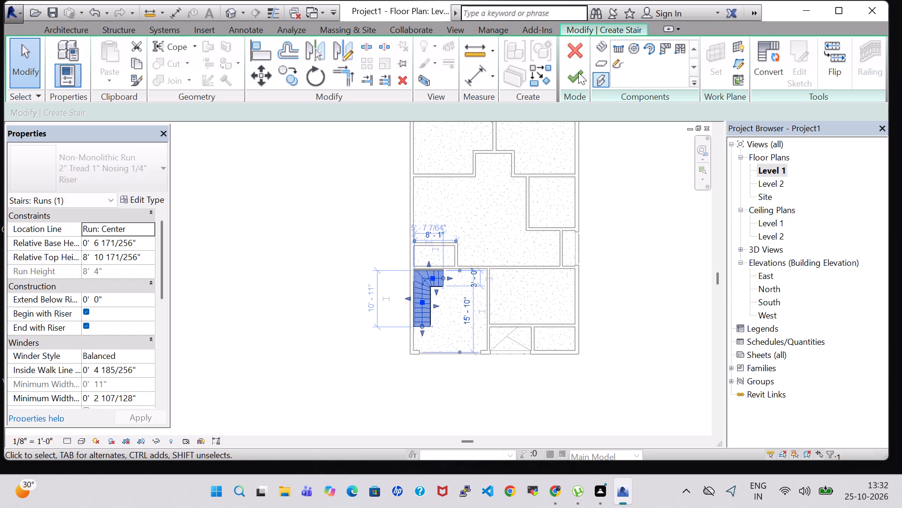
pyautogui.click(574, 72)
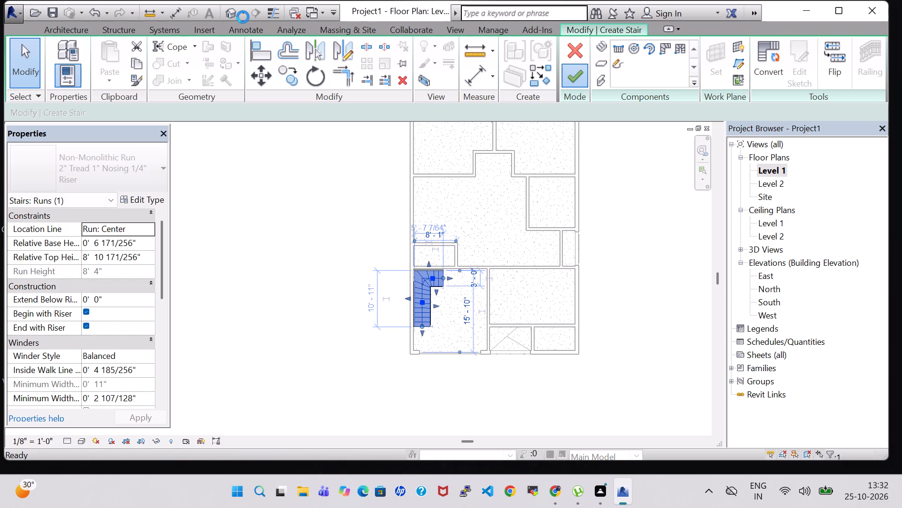
# Examine the reshaped stair against the roof opening in the 3D view, from the building's front and from above.
pyautogui.click(225, 16)
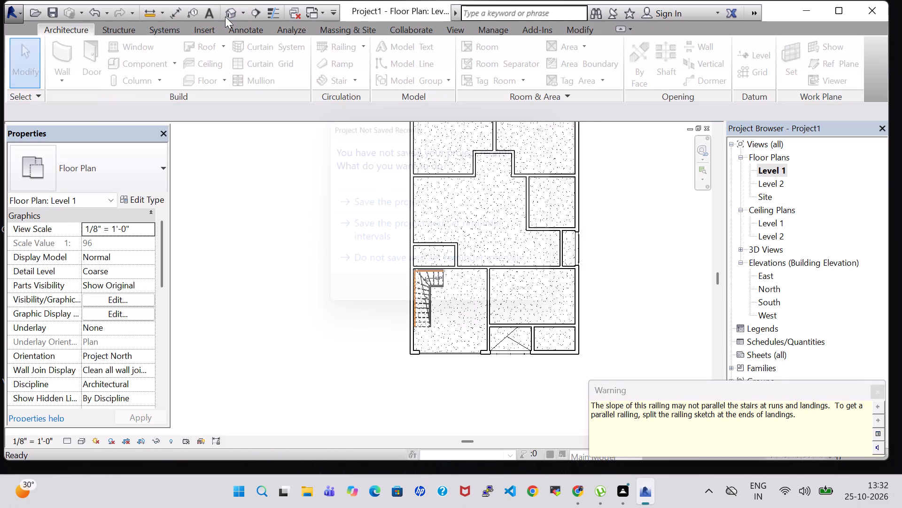
pyautogui.click(565, 119)
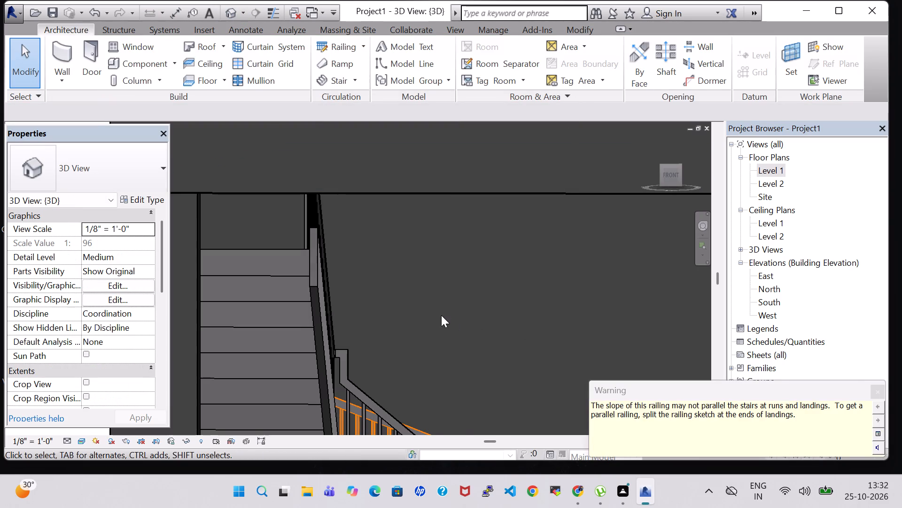
pyautogui.middleClick(436, 314)
pyautogui.scroll(-7, 436, 314)
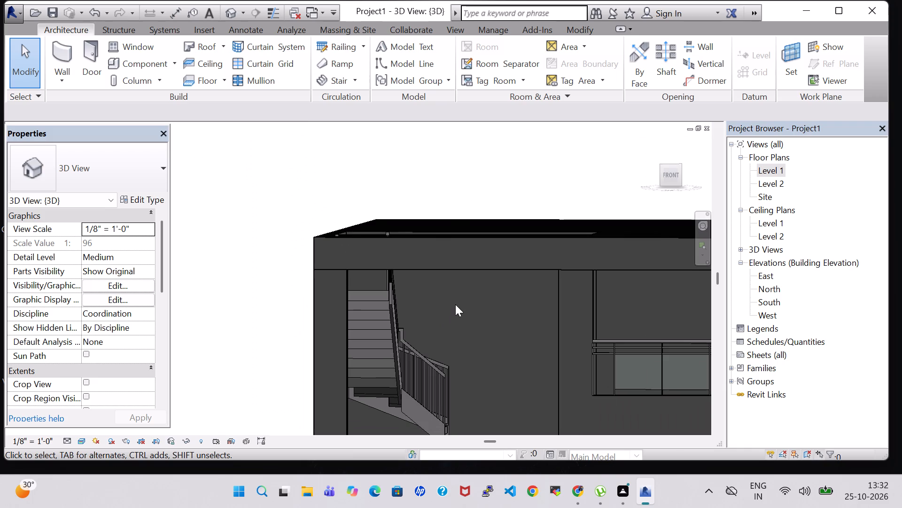
pyautogui.keyDown('shift'); pyautogui.moveTo(455, 295); pyautogui.dragTo(450, 349, button='middle'); pyautogui.keyUp('shift')
pyautogui.scroll(-1, 450, 349)
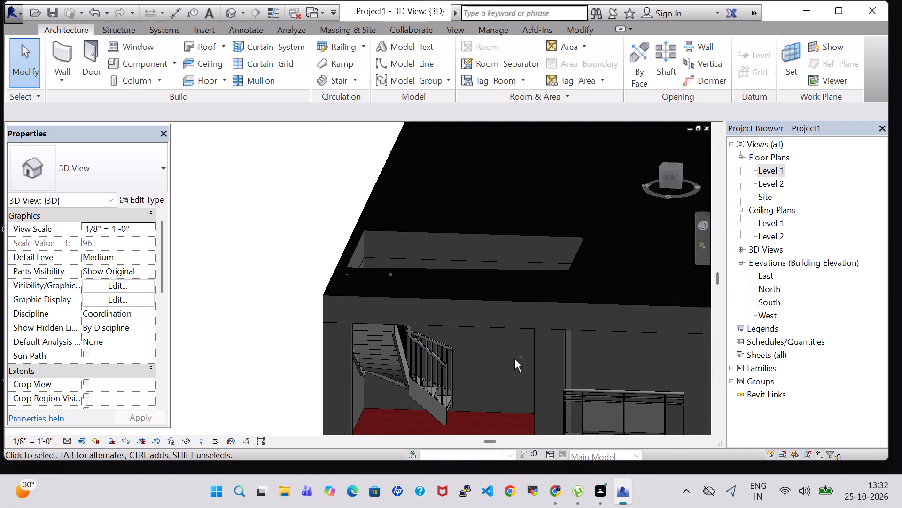
pyautogui.keyDown('shift'); pyautogui.moveTo(514, 359); pyautogui.dragTo(540, 317, button='middle'); pyautogui.keyUp('shift')
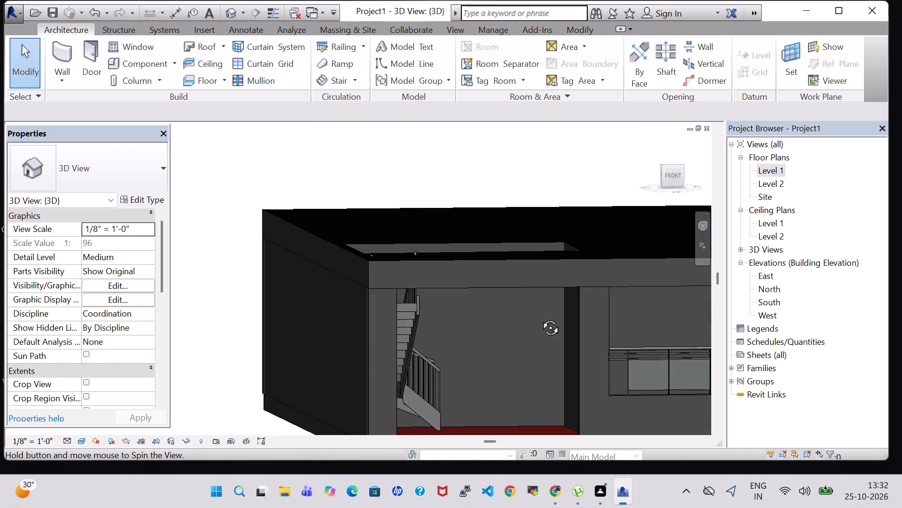
pyautogui.keyDown('shift'); pyautogui.moveTo(540, 317); pyautogui.dragTo(537, 317, button='middle'); pyautogui.keyUp('shift')
pyautogui.keyDown('shift'); pyautogui.moveTo(526, 317); pyautogui.dragTo(506, 361, button='middle'); pyautogui.keyUp('shift')
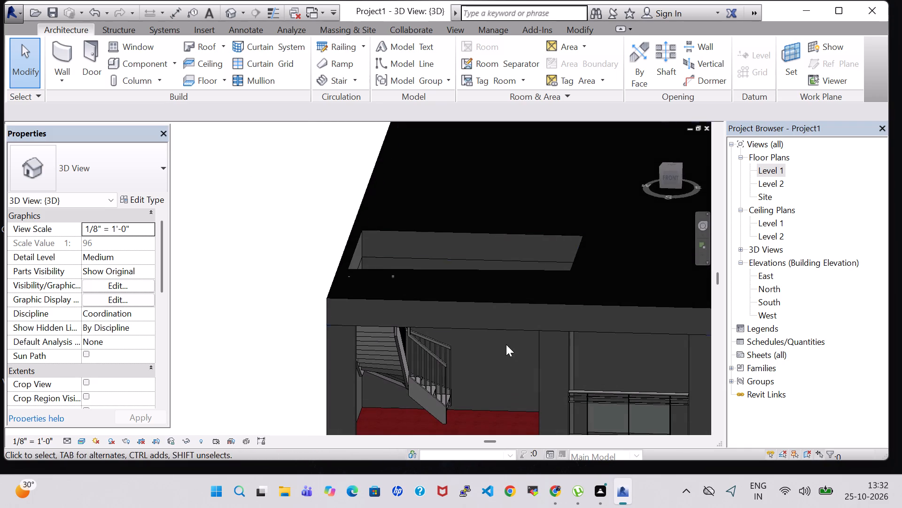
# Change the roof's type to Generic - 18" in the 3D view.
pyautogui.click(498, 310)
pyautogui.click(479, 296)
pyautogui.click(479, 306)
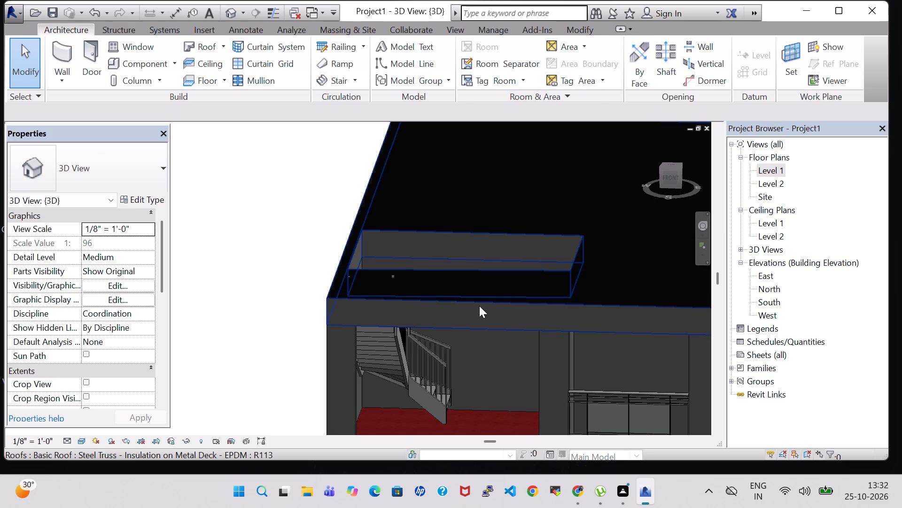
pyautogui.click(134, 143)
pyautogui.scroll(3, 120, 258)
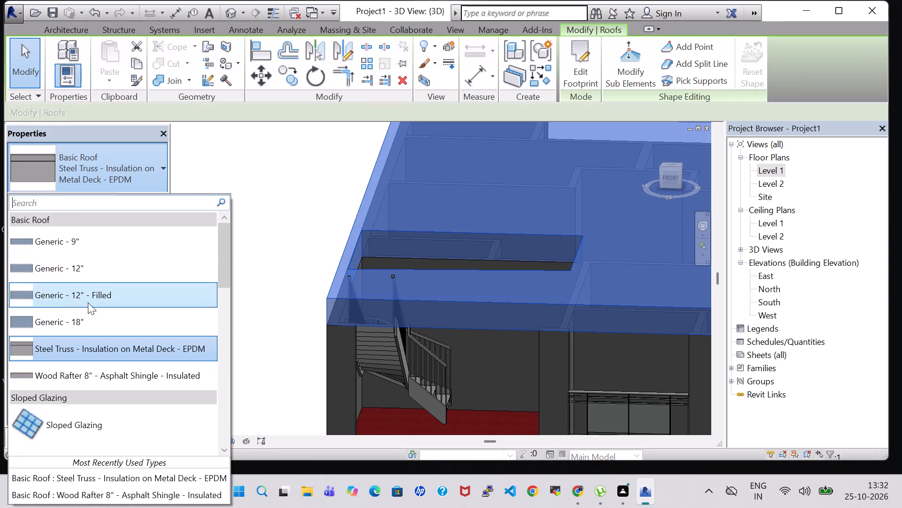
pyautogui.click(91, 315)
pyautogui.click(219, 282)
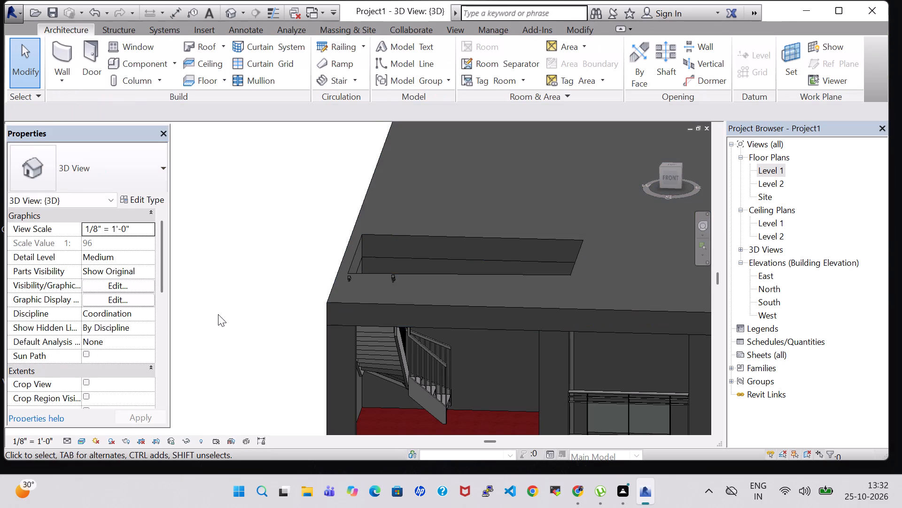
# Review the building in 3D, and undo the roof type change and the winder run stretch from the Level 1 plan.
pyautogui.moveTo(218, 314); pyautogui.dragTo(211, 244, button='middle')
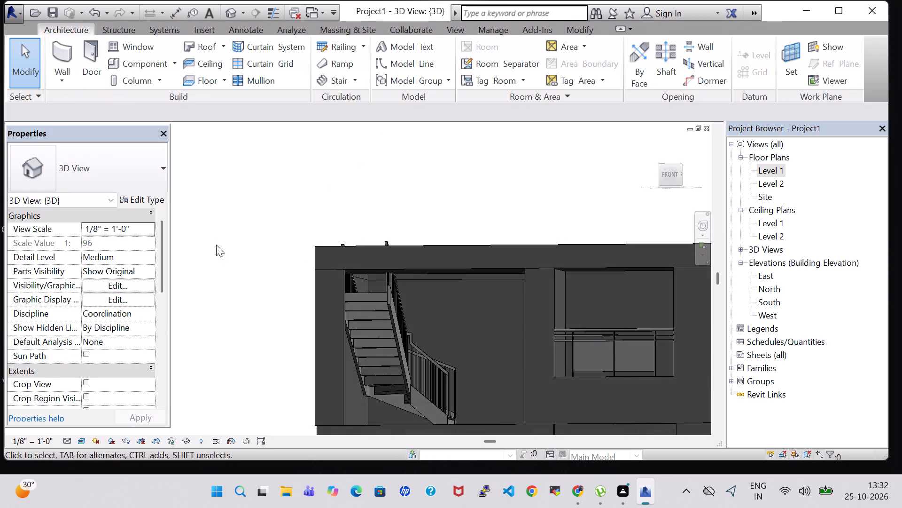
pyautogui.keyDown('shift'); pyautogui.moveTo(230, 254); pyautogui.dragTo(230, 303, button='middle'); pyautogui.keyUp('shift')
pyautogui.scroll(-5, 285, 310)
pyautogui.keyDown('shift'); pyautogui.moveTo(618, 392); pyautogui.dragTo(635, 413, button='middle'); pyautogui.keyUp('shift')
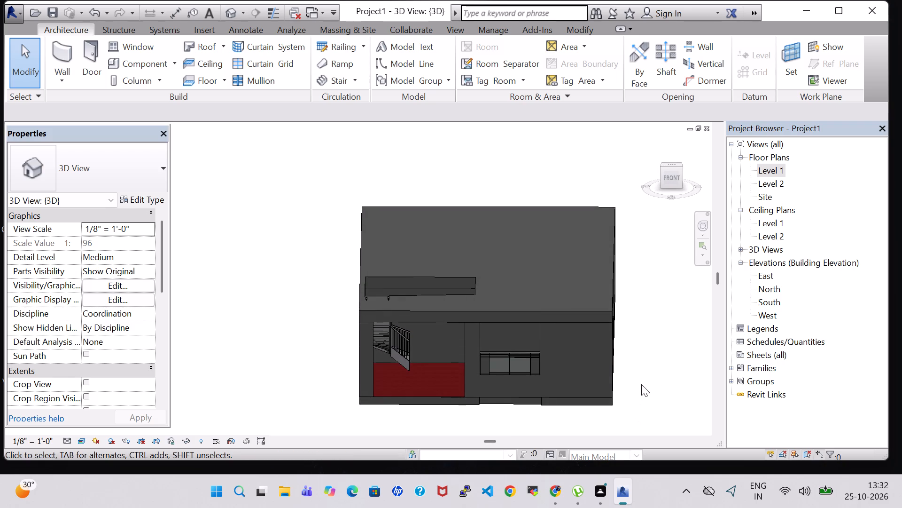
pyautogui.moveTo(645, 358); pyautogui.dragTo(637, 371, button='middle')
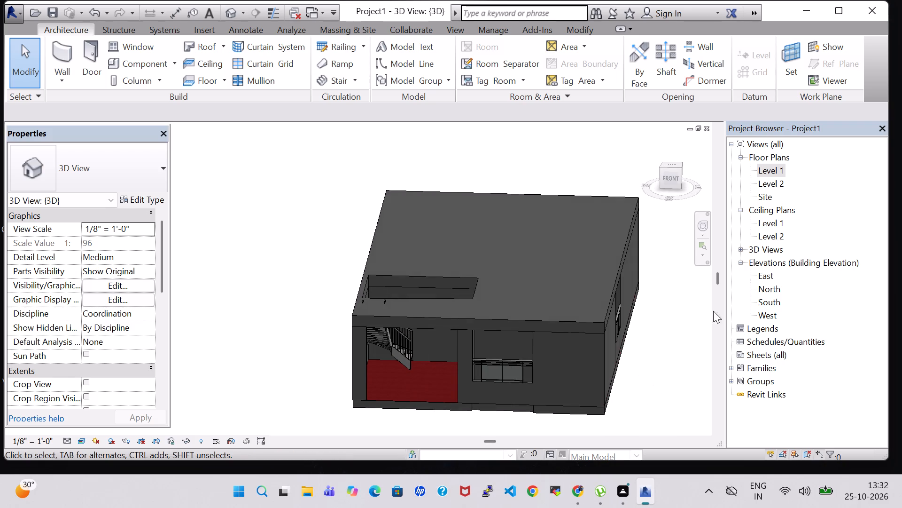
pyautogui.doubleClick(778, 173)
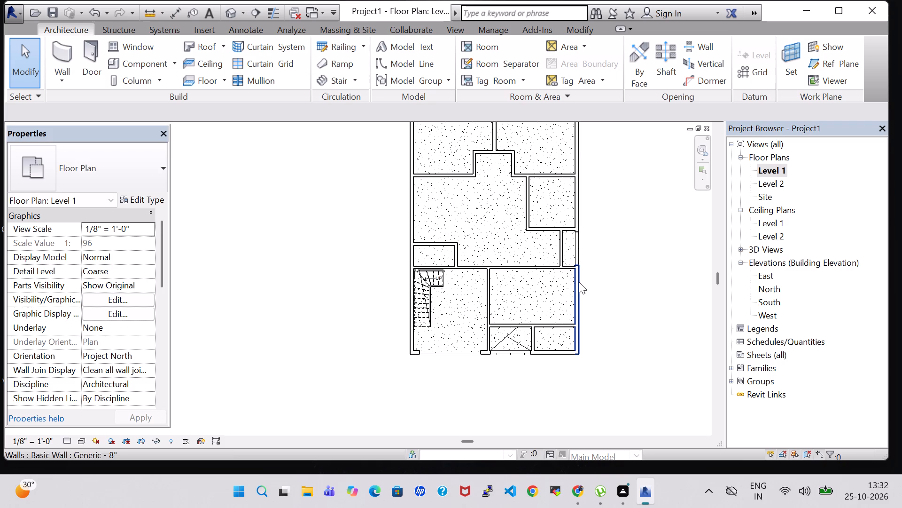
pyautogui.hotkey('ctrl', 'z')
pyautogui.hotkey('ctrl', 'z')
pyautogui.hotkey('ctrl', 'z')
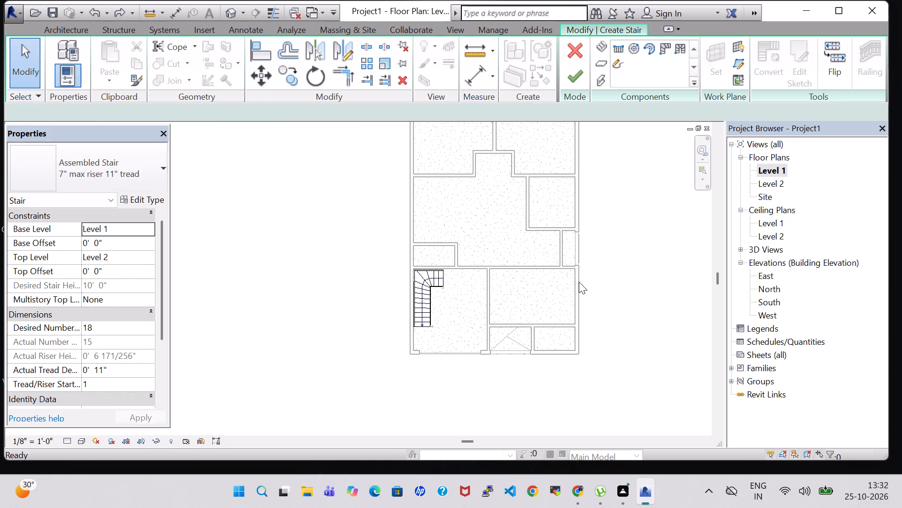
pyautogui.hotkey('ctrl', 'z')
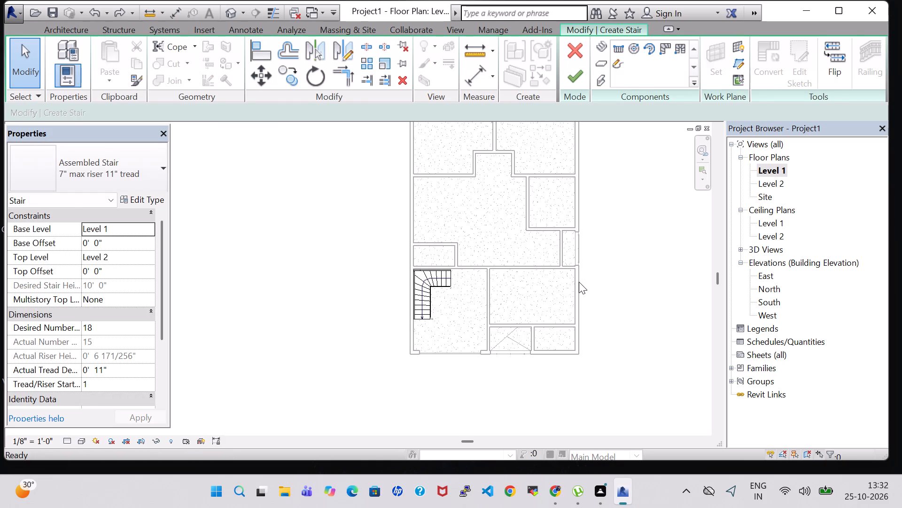
# Examine the restored stair from the front in the 3D view and its position in the Level 1 plan.
pyautogui.click(231, 14)
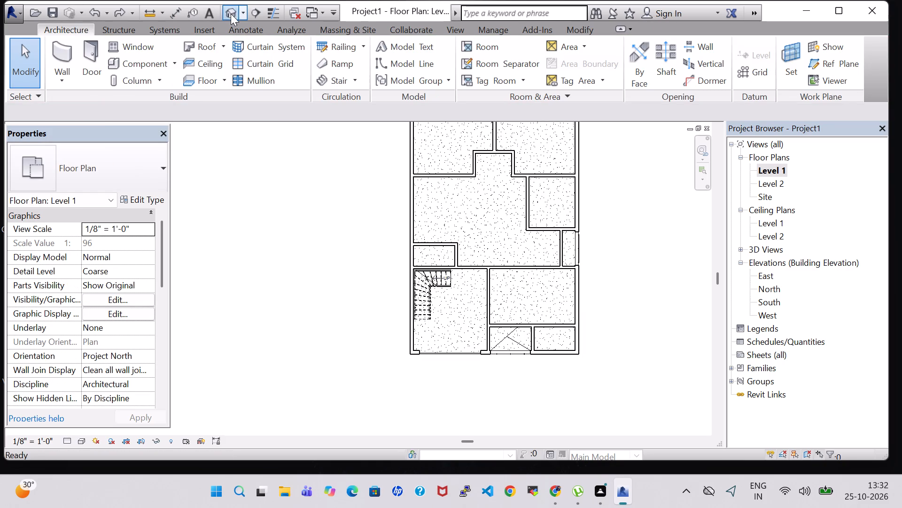
pyautogui.scroll(-2, 347, 390)
pyautogui.keyDown('shift'); pyautogui.moveTo(349, 391); pyautogui.dragTo(348, 358, button='middle'); pyautogui.keyUp('shift')
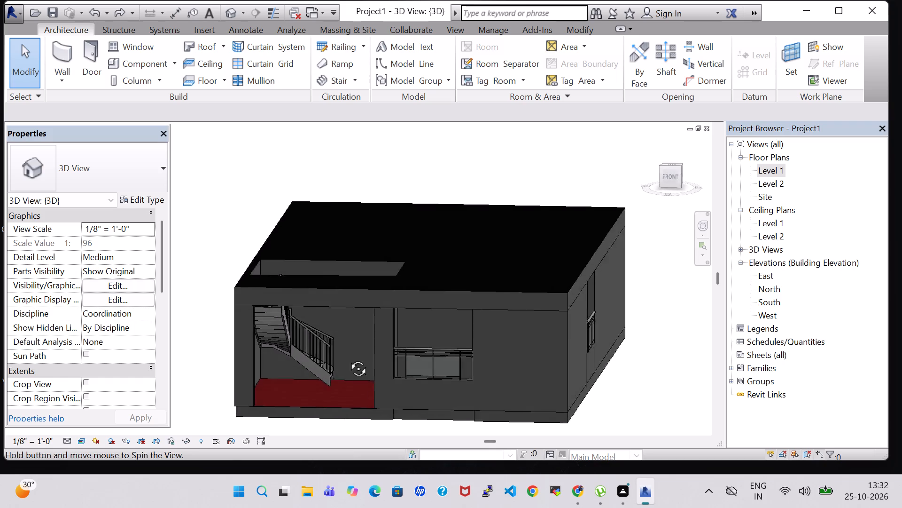
pyautogui.keyDown('shift'); pyautogui.moveTo(348, 358); pyautogui.dragTo(351, 368, button='middle'); pyautogui.keyUp('shift')
pyautogui.keyDown('shift'); pyautogui.moveTo(617, 369); pyautogui.dragTo(624, 346, button='middle'); pyautogui.keyUp('shift')
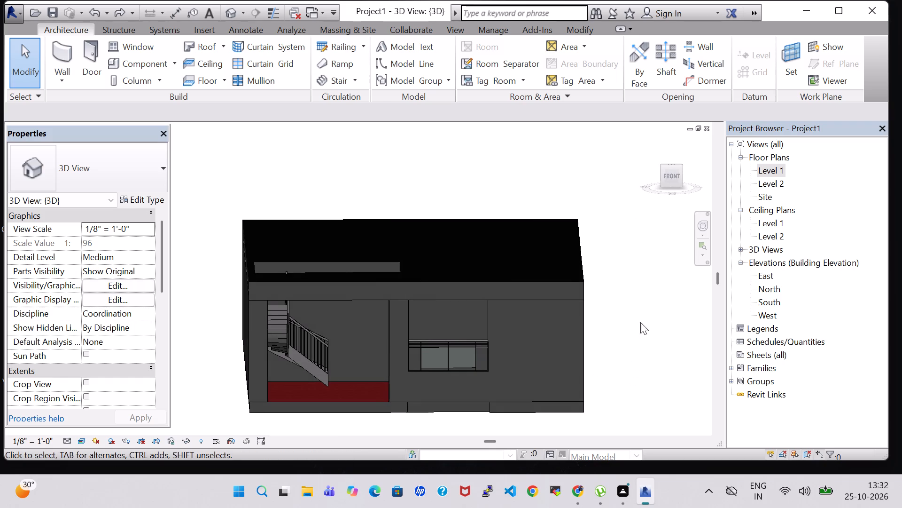
pyautogui.doubleClick(774, 174)
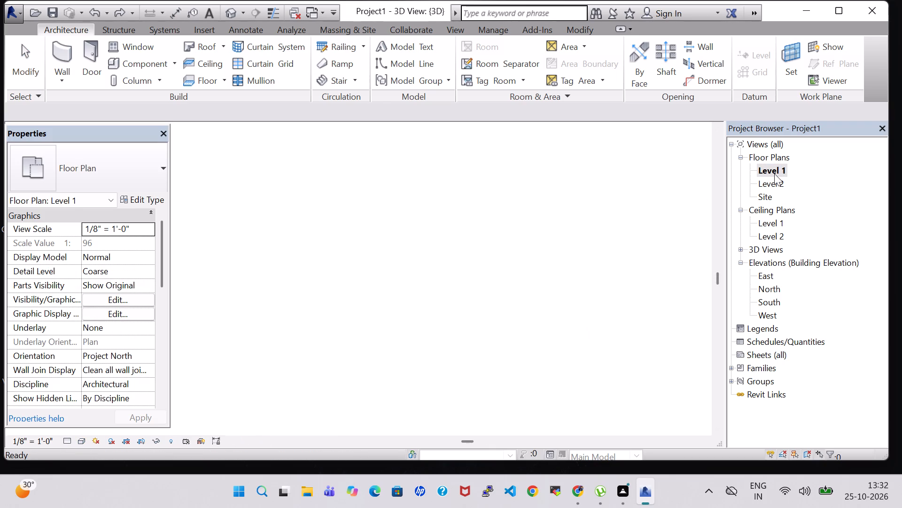
pyautogui.scroll(-4, 577, 298)
pyautogui.moveTo(627, 245); pyautogui.dragTo(571, 278, button='middle')
pyautogui.scroll(3, 565, 296)
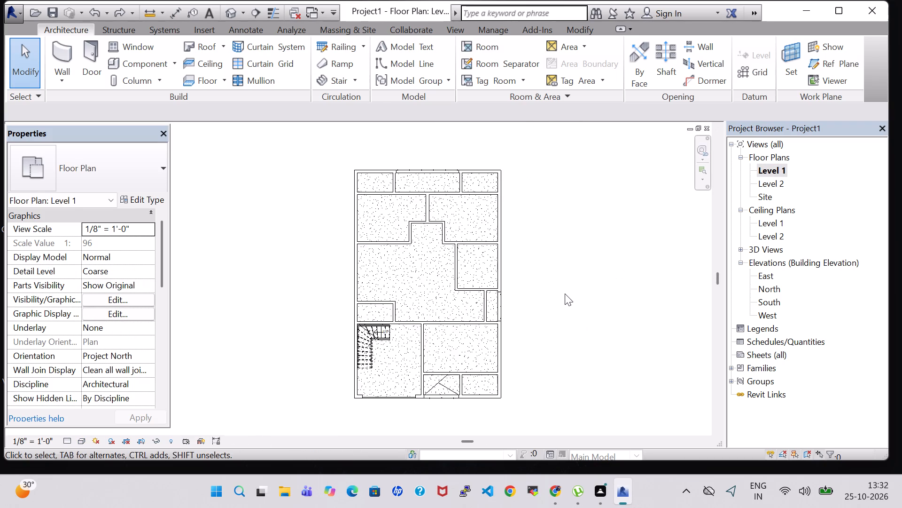
pyautogui.click(565, 294)
pyautogui.scroll(4, 565, 294)
pyautogui.moveTo(552, 289); pyautogui.dragTo(615, 266, button='middle')
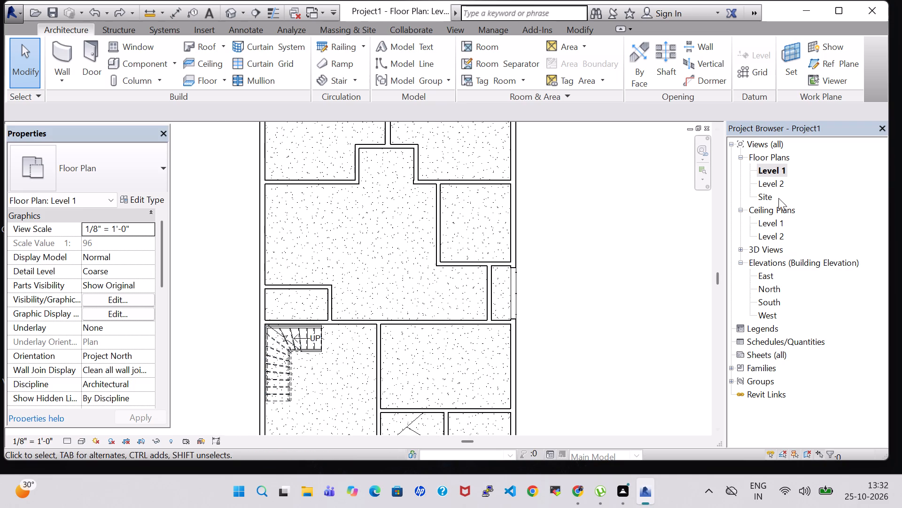
pyautogui.doubleClick(780, 167)
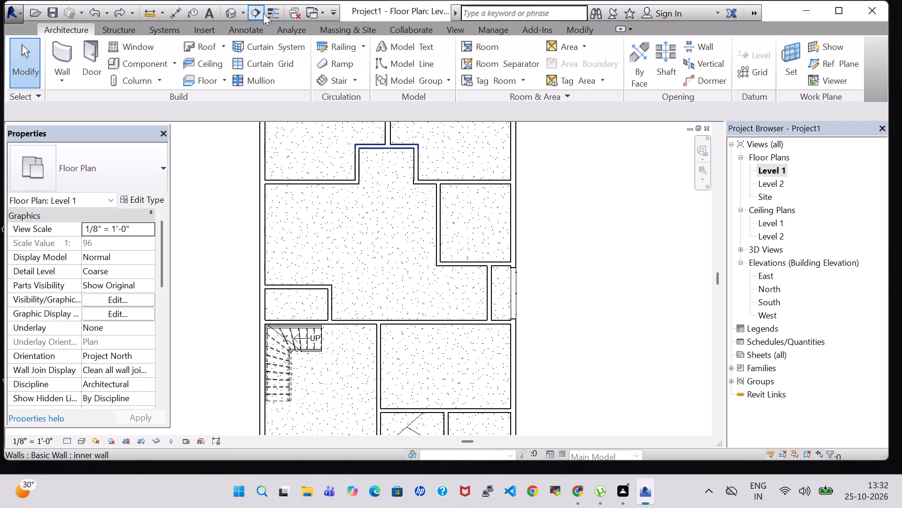
# Examine the stair's upper end through the roof opening from behind in the 3D view, and select the stair.
pyautogui.click(237, 9)
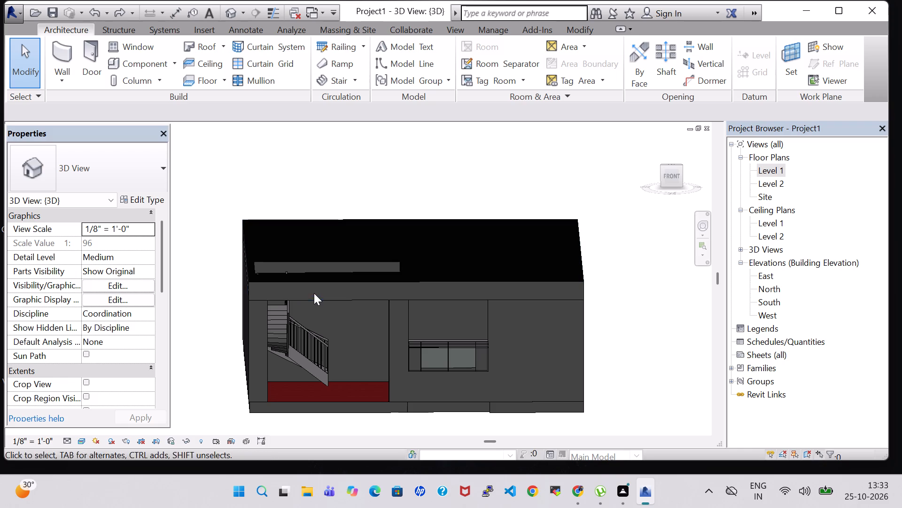
pyautogui.keyDown('shift'); pyautogui.moveTo(522, 164); pyautogui.dragTo(523, 302, button='middle'); pyautogui.keyUp('shift')
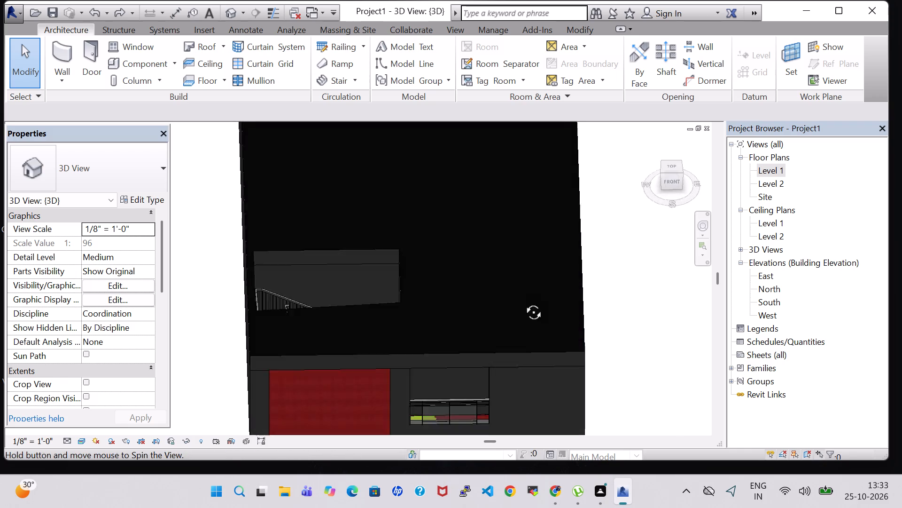
pyautogui.keyDown('shift'); pyautogui.moveTo(523, 302); pyautogui.dragTo(501, 445, button='middle'); pyautogui.keyUp('shift')
pyautogui.keyDown('shift'); pyautogui.moveTo(503, 383); pyautogui.dragTo(298, 336, button='middle'); pyautogui.keyUp('shift')
pyautogui.keyDown('shift'); pyautogui.moveTo(402, 263); pyautogui.dragTo(401, 223, button='middle'); pyautogui.keyUp('shift')
pyautogui.moveTo(424, 260); pyautogui.dragTo(415, 217, button='middle')
pyautogui.keyDown('shift'); pyautogui.moveTo(420, 221); pyautogui.dragTo(413, 161, button='middle'); pyautogui.keyUp('shift')
pyautogui.moveTo(419, 207); pyautogui.dragTo(417, 200, button='middle')
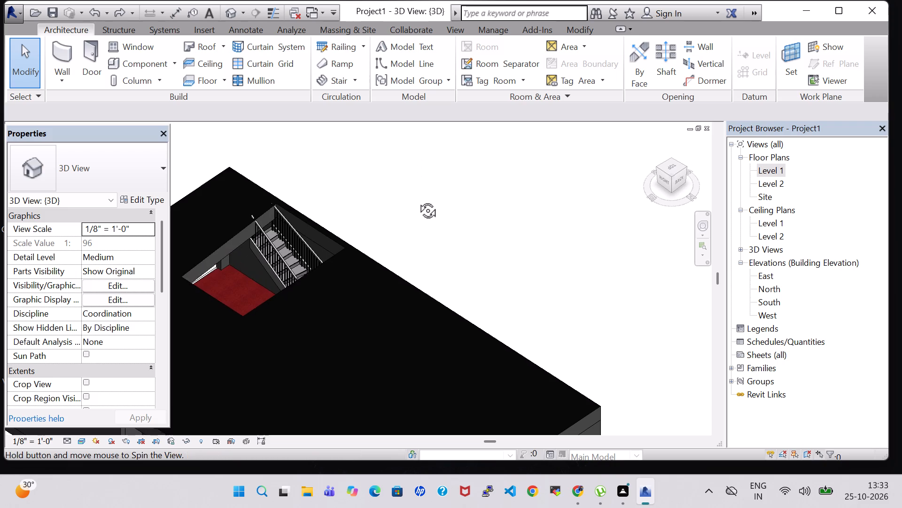
pyautogui.moveTo(417, 200); pyautogui.dragTo(417, 170, button='middle')
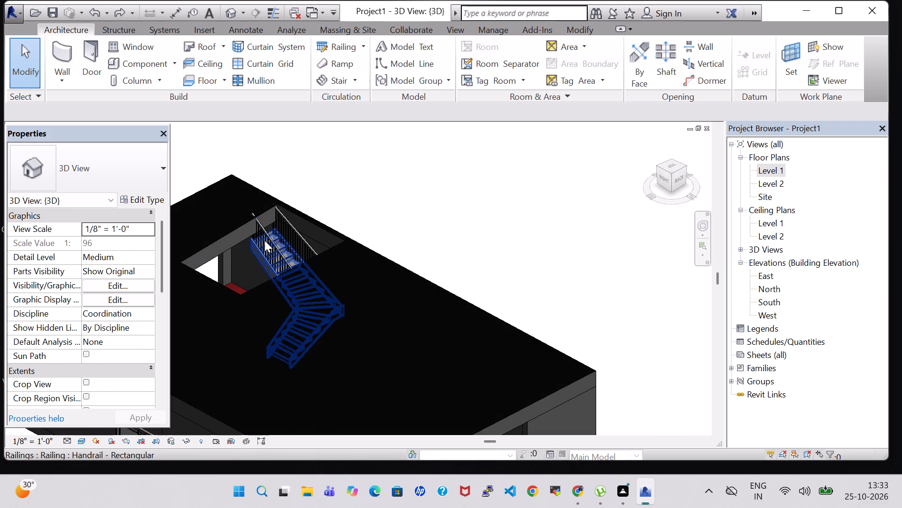
pyautogui.click(274, 238)
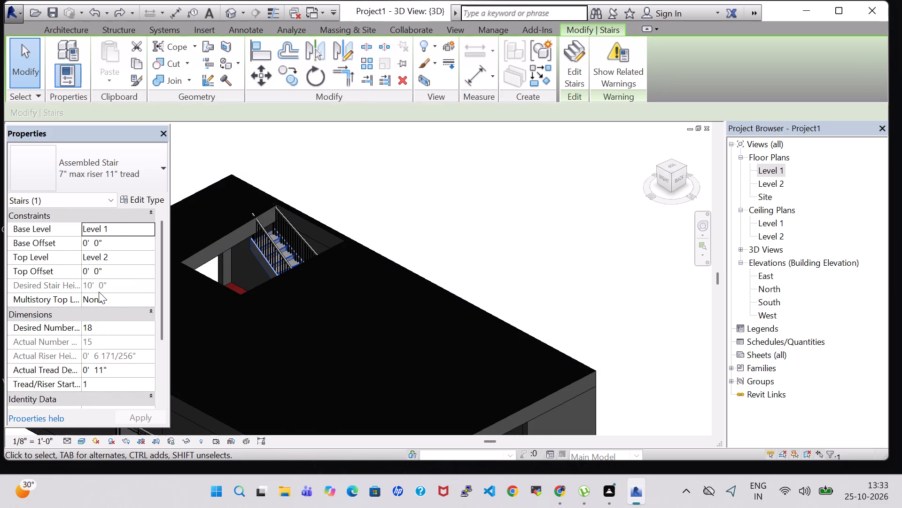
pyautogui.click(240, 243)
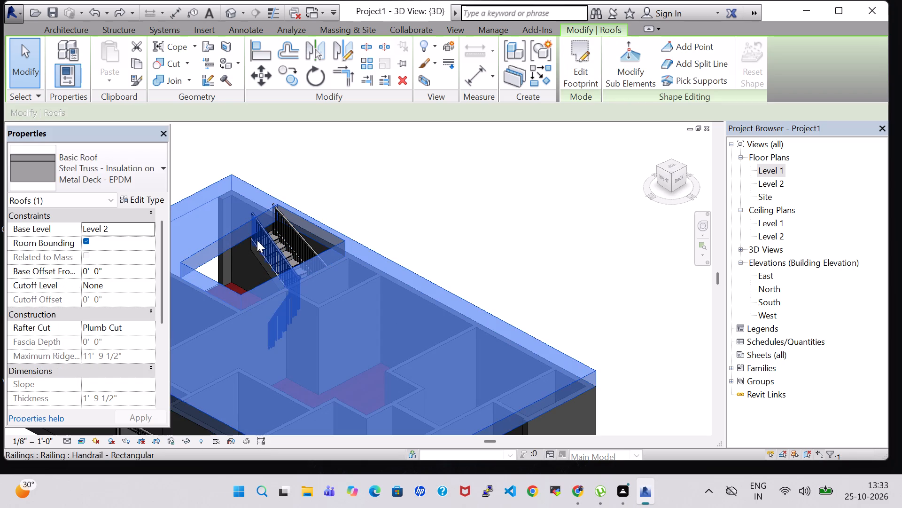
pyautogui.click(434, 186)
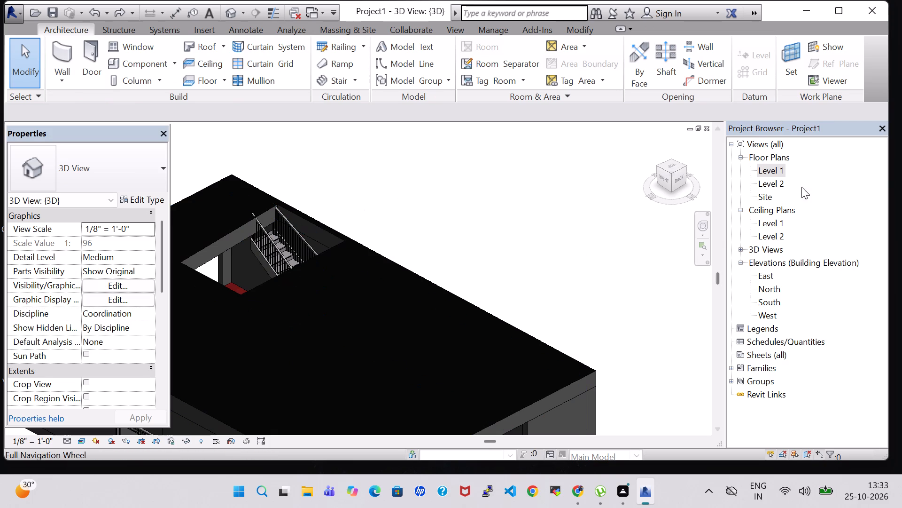
# In the Level 1 plan, sketch a 32' 8" railing path along the full rear exterior wall and finish the railing.
pyautogui.doubleClick(776, 169)
pyautogui.scroll(-3, 463, 234)
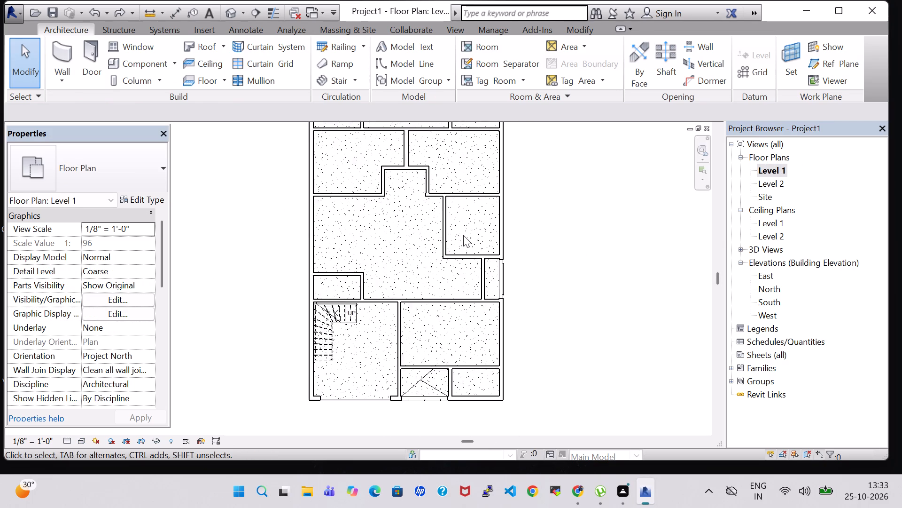
pyautogui.click(358, 41)
pyautogui.moveTo(575, 177); pyautogui.dragTo(563, 271, button='middle')
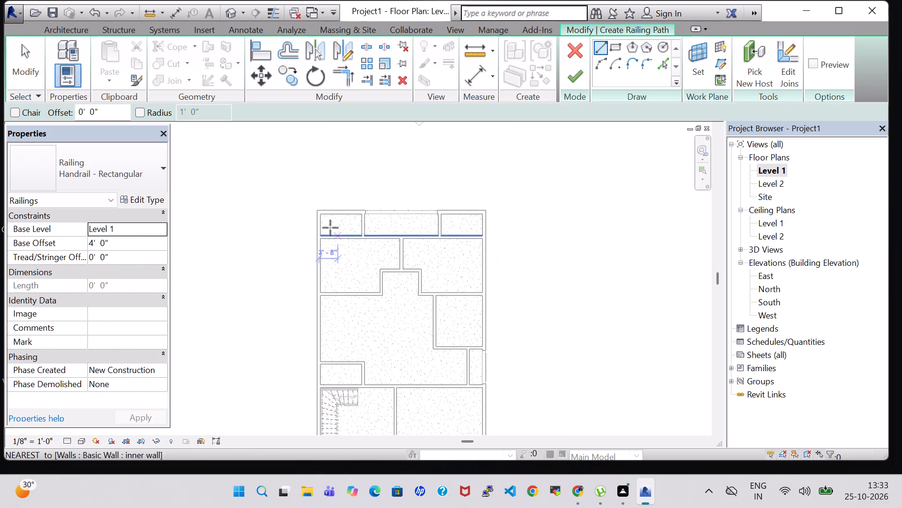
pyautogui.scroll(8, 295, 193)
pyautogui.click(363, 249)
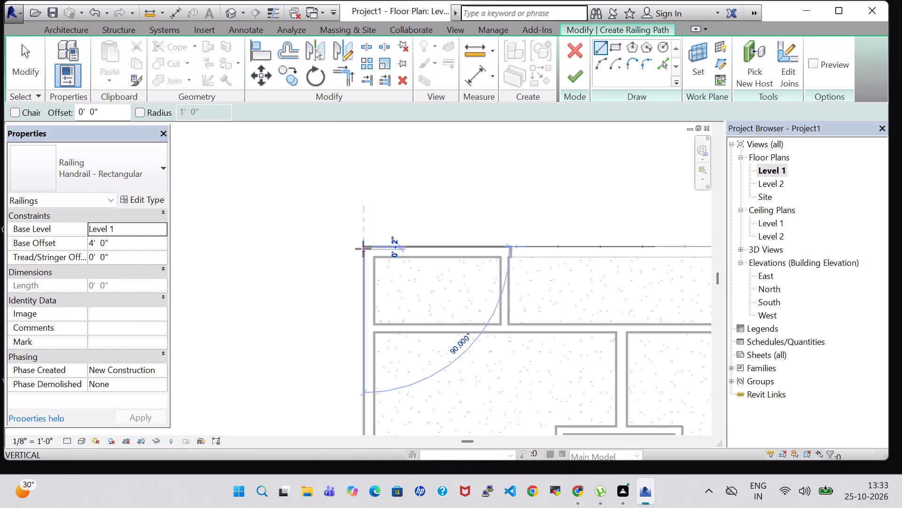
pyautogui.moveTo(543, 250); pyautogui.dragTo(223, 250, button='middle')
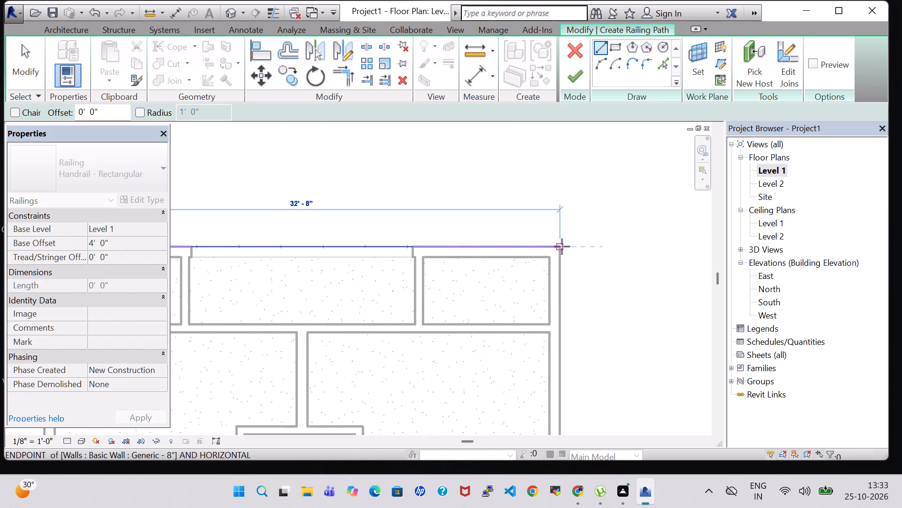
pyautogui.click(561, 246)
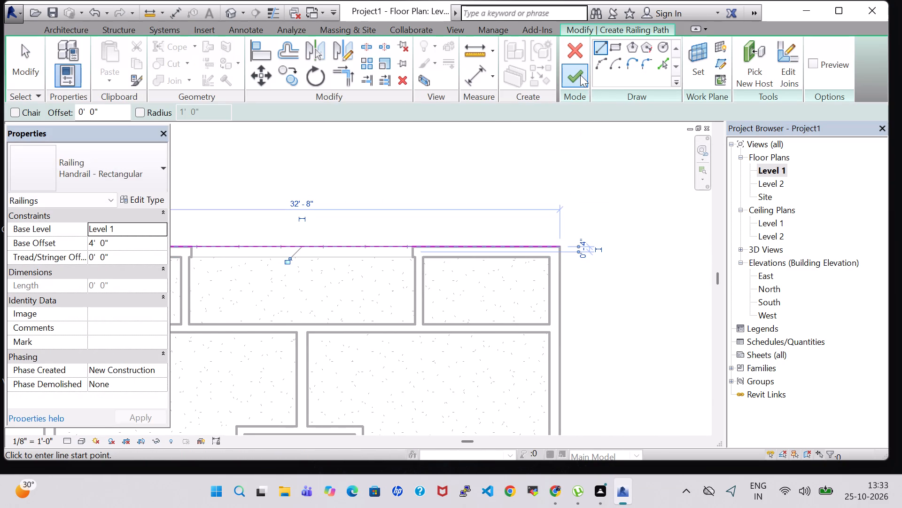
pyautogui.click(580, 75)
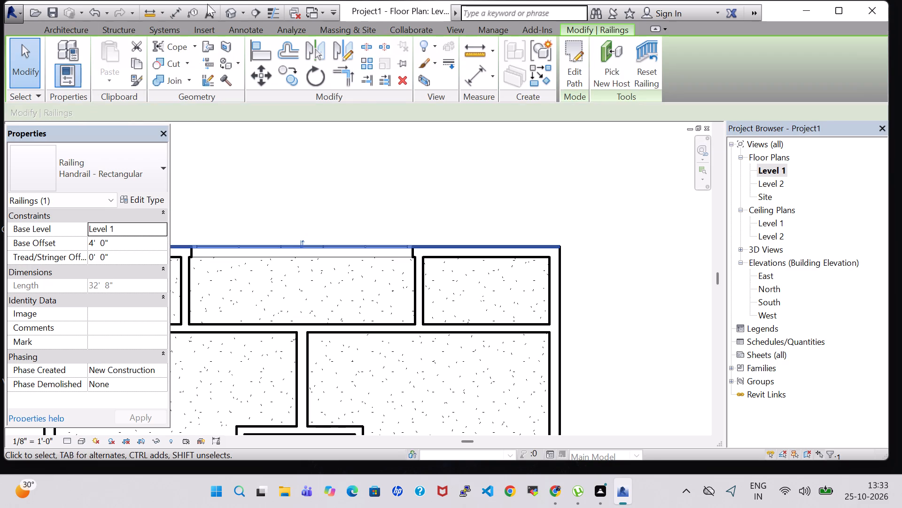
# In the 3D view, set the new rear railing's base offset to 11' 9" to raise it onto the roof edge.
pyautogui.click(235, 12)
pyautogui.moveTo(491, 248); pyautogui.dragTo(489, 246, button='middle')
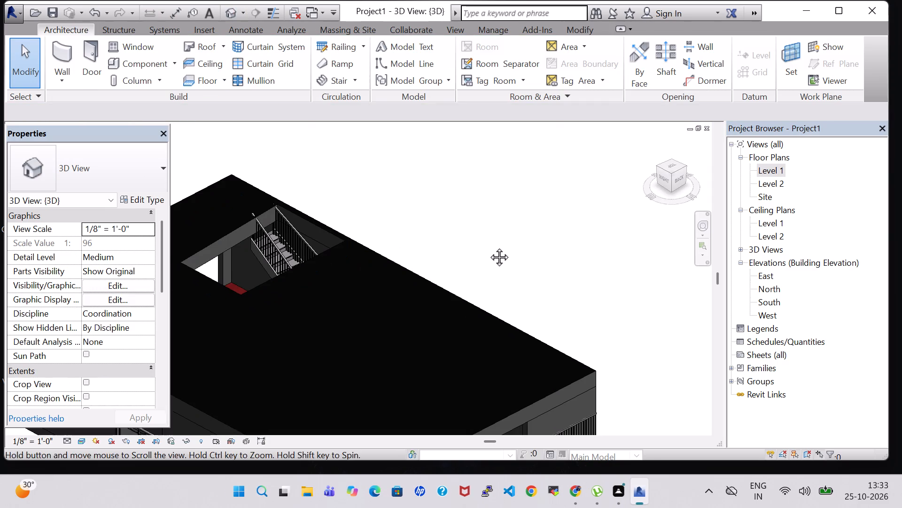
pyautogui.moveTo(489, 246); pyautogui.dragTo(431, 157, button='middle')
pyautogui.click(496, 363)
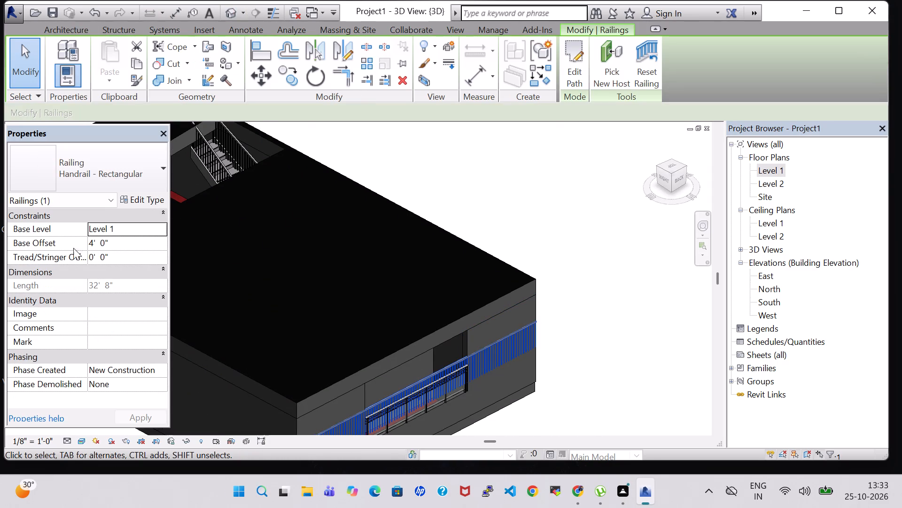
pyautogui.click(511, 225)
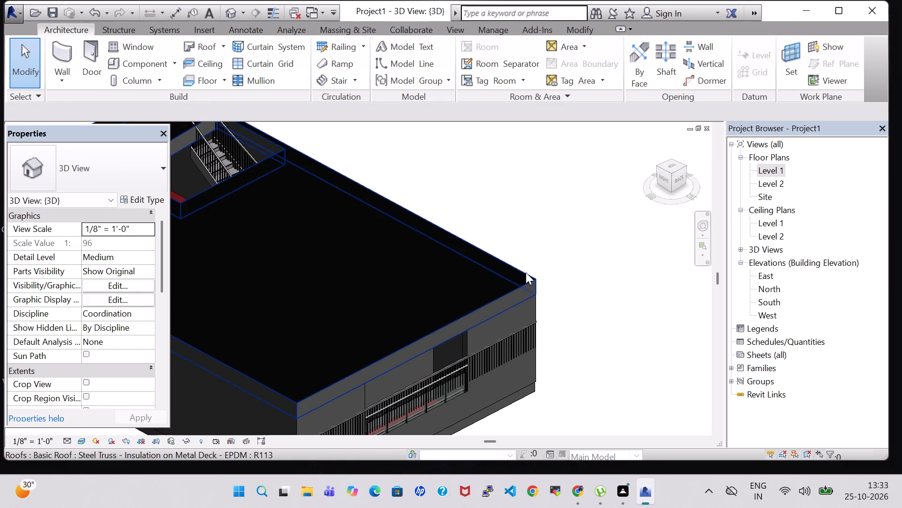
pyautogui.click(526, 276)
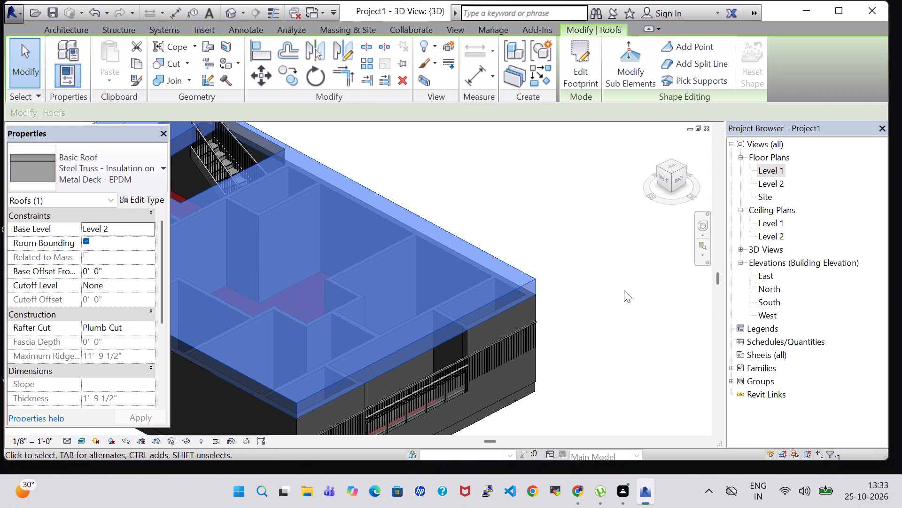
pyautogui.click(624, 290)
pyautogui.click(509, 359)
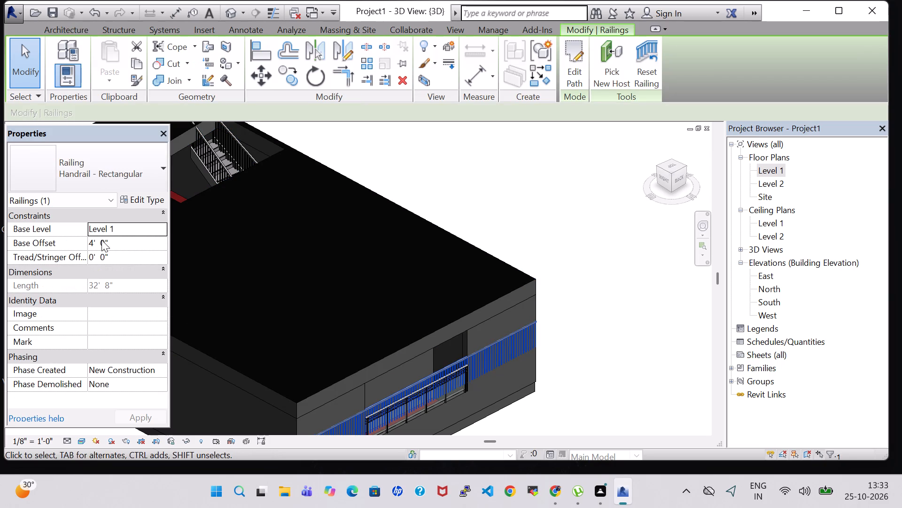
pyautogui.click(93, 242)
pyautogui.press('Right')
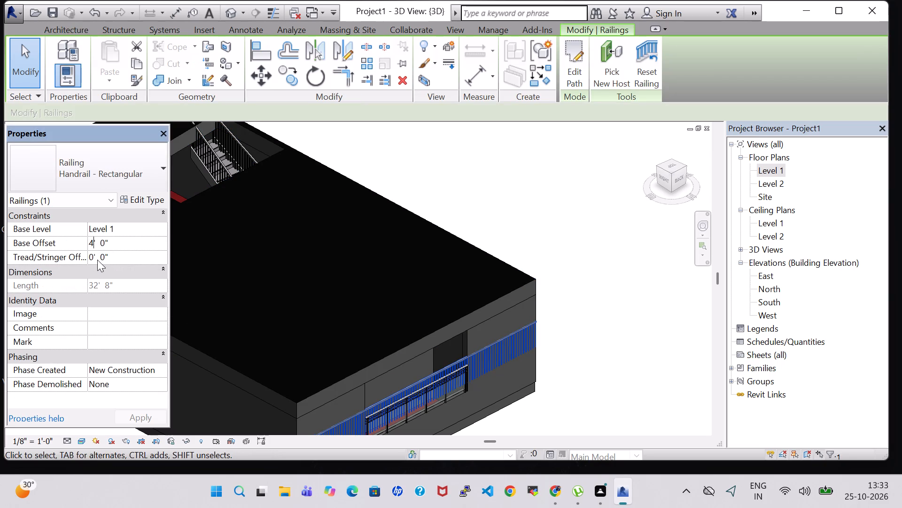
pyautogui.press('BackSpace')
pyautogui.write('11')
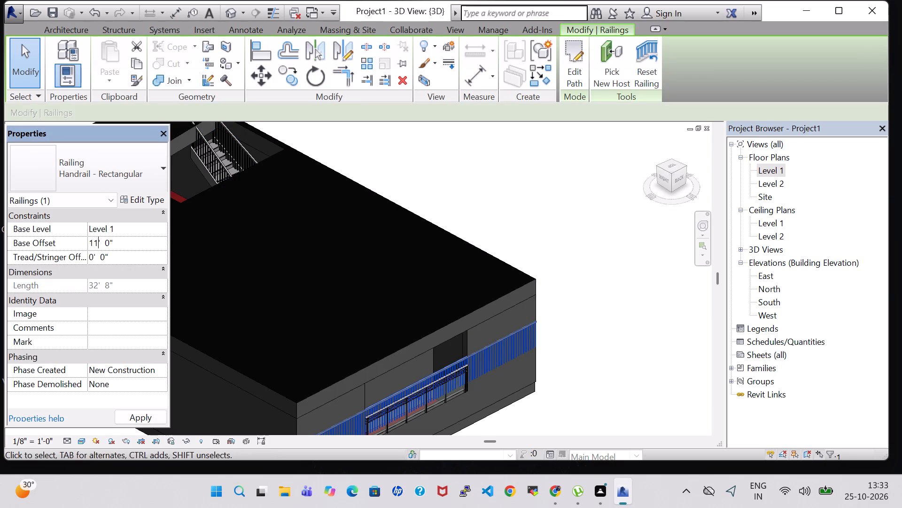
pyautogui.click(108, 245)
pyautogui.press('BackSpace')
pyautogui.press('9')
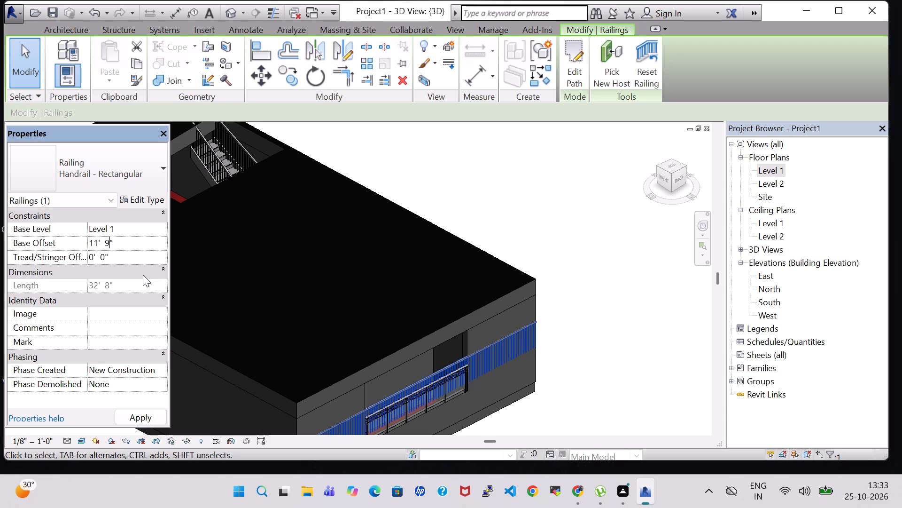
pyautogui.press('Return')
pyautogui.click(569, 281)
# Change the rear roof railing's type to Glass Panel - Bottom Fill.
pyautogui.click(514, 278)
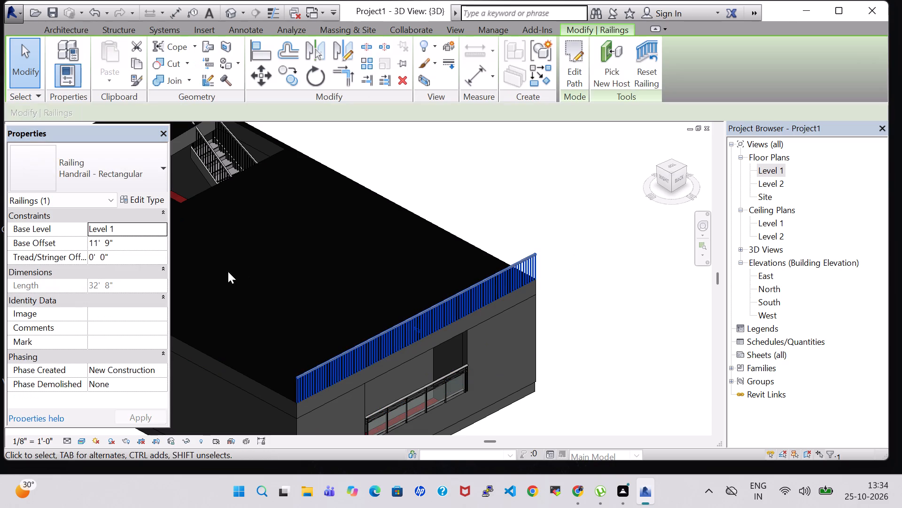
pyautogui.click(143, 175)
pyautogui.scroll(2, 112, 229)
pyautogui.click(108, 233)
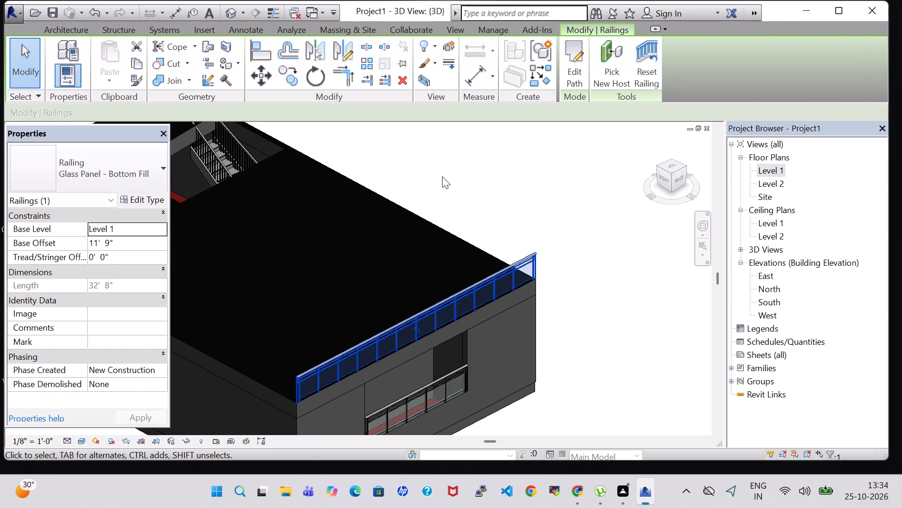
pyautogui.click(442, 176)
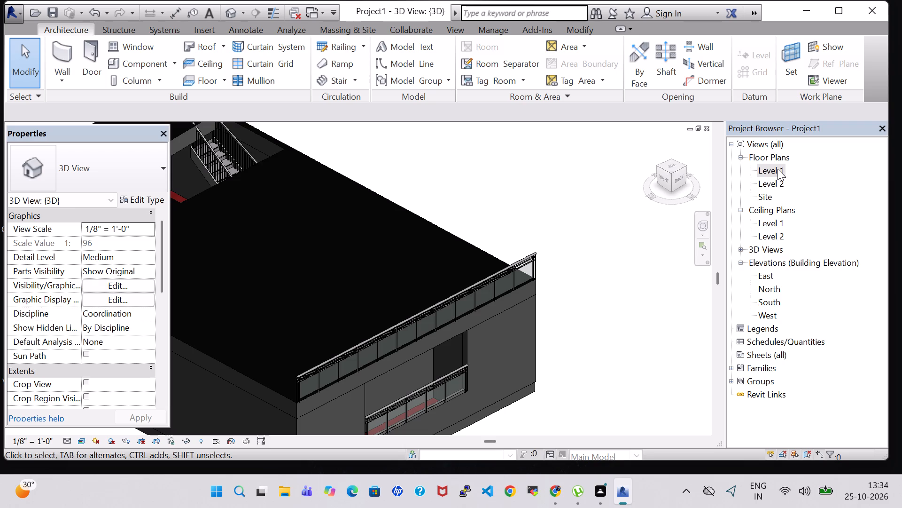
# In the Level 1 plan, sketch a railing path about 50' 9" long along the full west exterior wall and finish it.
pyautogui.doubleClick(778, 169)
pyautogui.scroll(1, 667, 206)
pyautogui.scroll(-5, 542, 221)
pyautogui.moveTo(589, 264); pyautogui.dragTo(587, 263, button='middle')
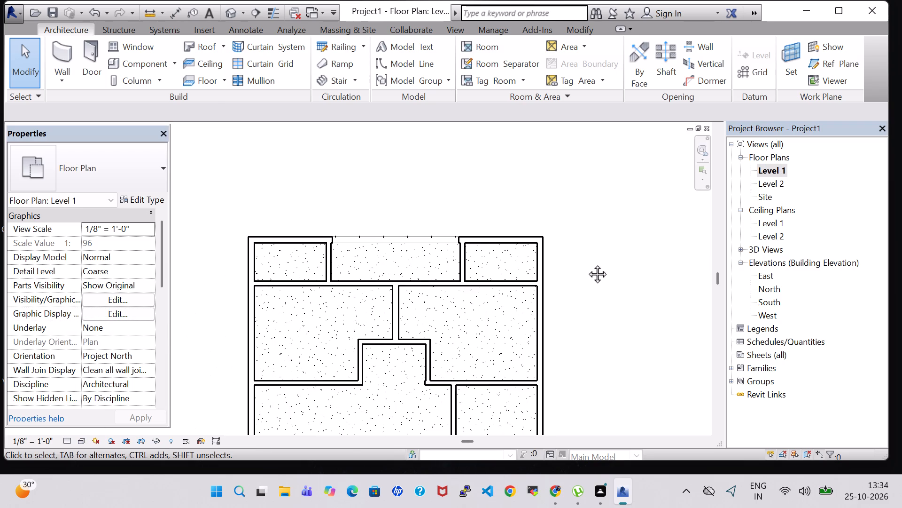
pyautogui.moveTo(587, 263); pyautogui.dragTo(584, 181, button='middle')
pyautogui.click(322, 44)
pyautogui.scroll(3, 251, 144)
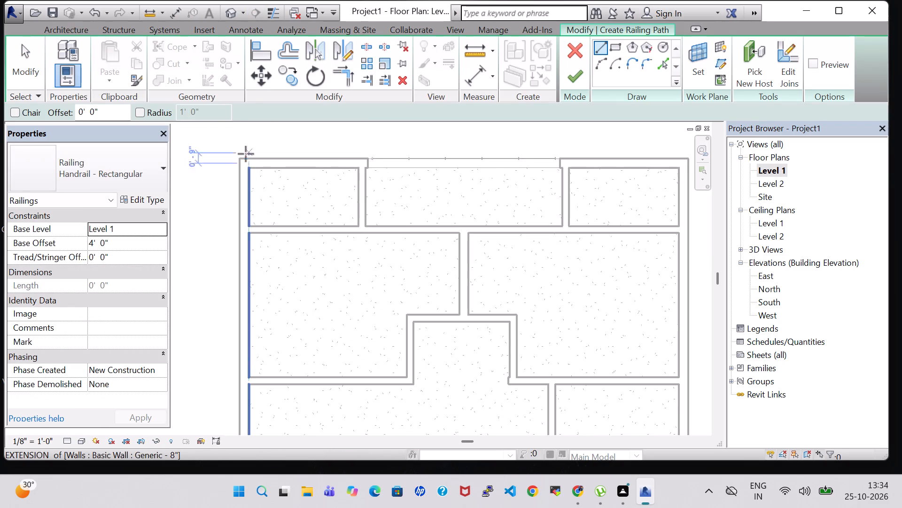
pyautogui.click(239, 159)
pyautogui.moveTo(221, 317); pyautogui.dragTo(262, 254, button='middle')
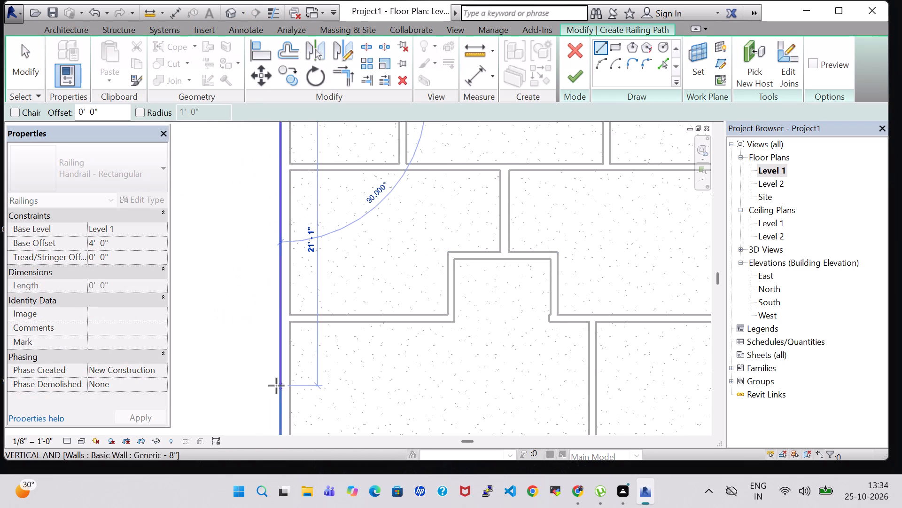
pyautogui.moveTo(276, 386); pyautogui.dragTo(288, 136, button='middle')
pyautogui.scroll(-1, 288, 164)
pyautogui.moveTo(288, 325); pyautogui.dragTo(288, 140, button='middle')
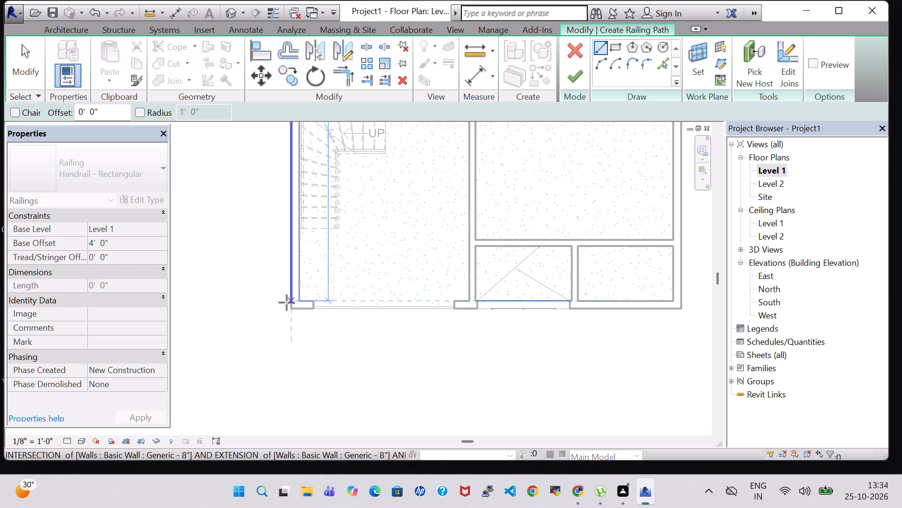
pyautogui.click(294, 309)
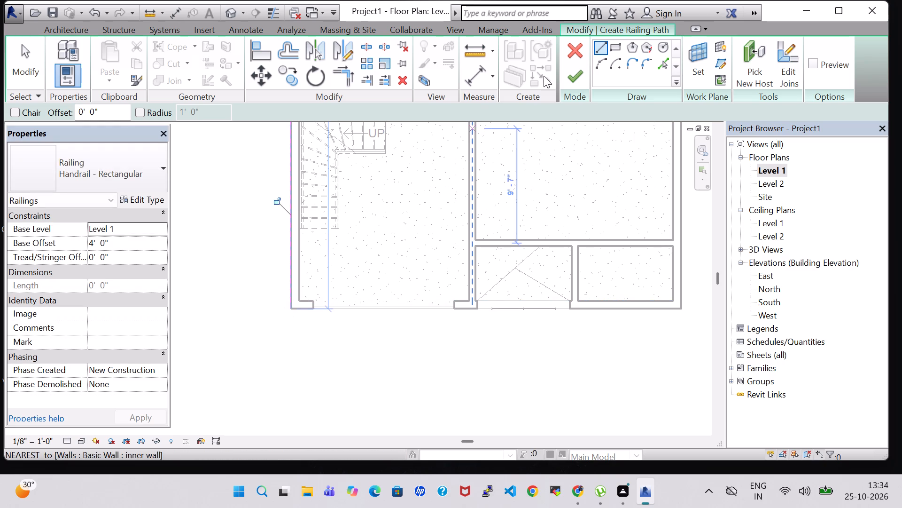
pyautogui.click(580, 74)
# In the 3D view, set the west wall railing's base offset to 11' 9" to raise it onto the roof edge.
pyautogui.click(233, 12)
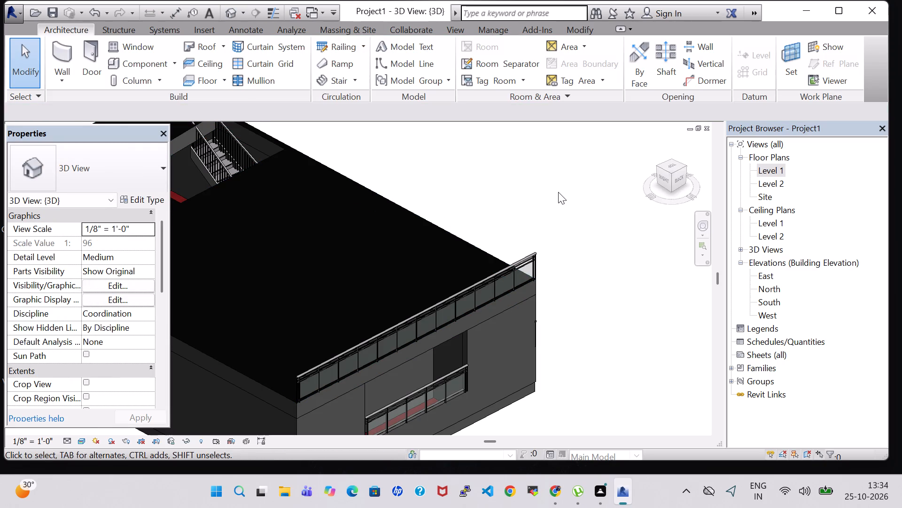
pyautogui.keyDown('shift'); pyautogui.moveTo(558, 192); pyautogui.dragTo(495, 200, button='middle'); pyautogui.keyUp('shift')
pyautogui.moveTo(269, 269); pyautogui.dragTo(651, 252, button='middle')
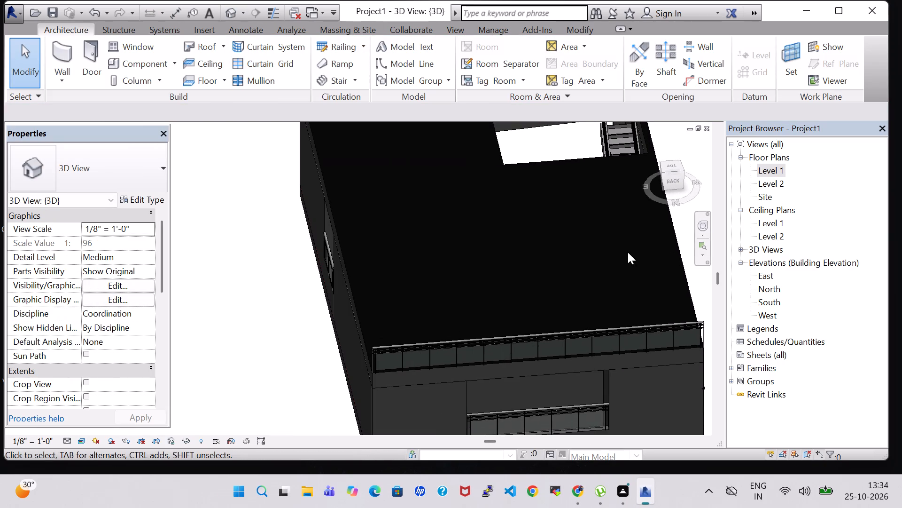
pyautogui.keyDown('shift'); pyautogui.moveTo(467, 296); pyautogui.dragTo(342, 262, button='middle'); pyautogui.keyUp('shift')
pyautogui.click(410, 247)
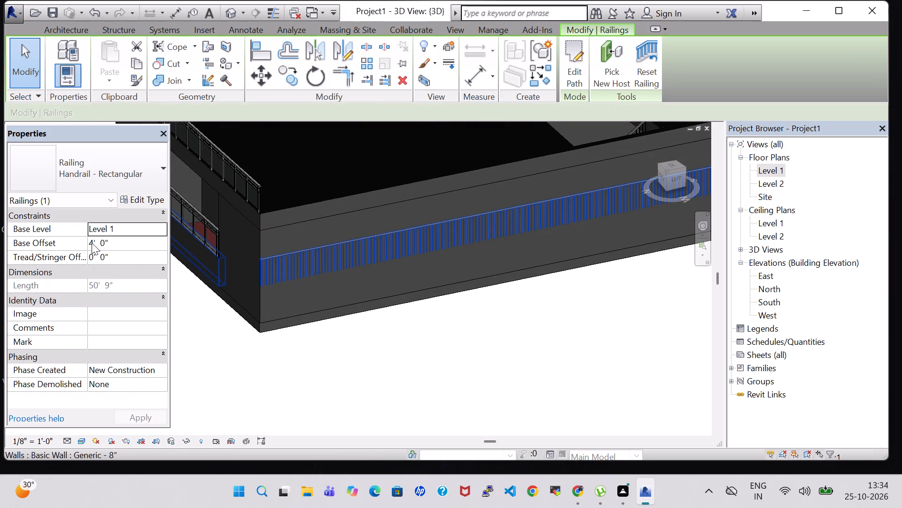
pyautogui.click(94, 244)
pyautogui.press('BackSpace')
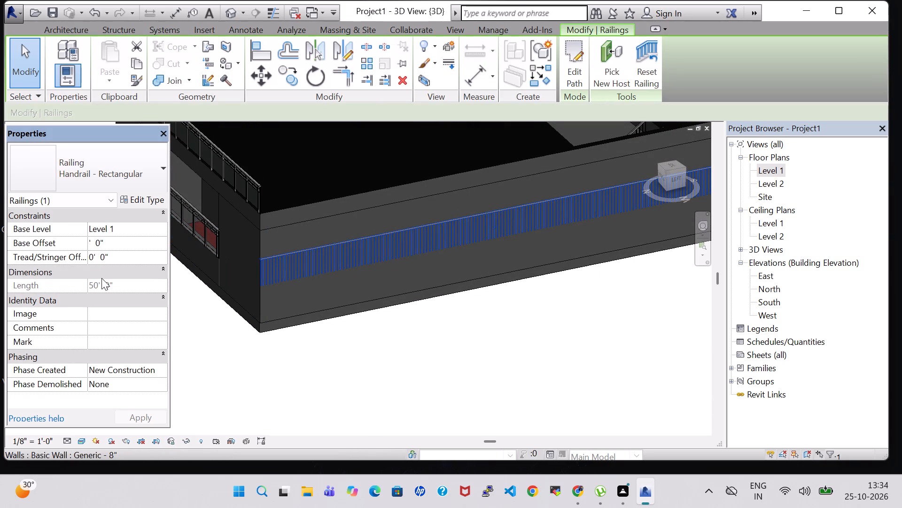
pyautogui.write('11')
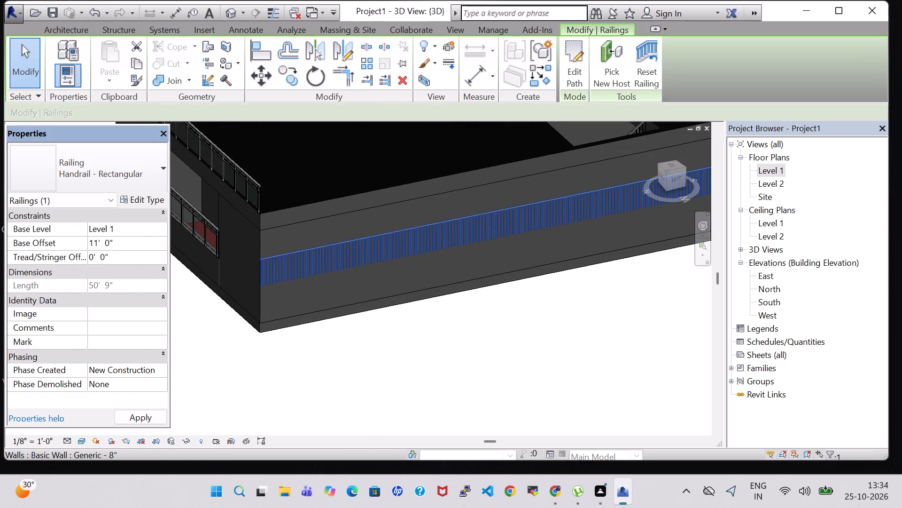
pyautogui.click(109, 246)
pyautogui.press('BackSpace')
pyautogui.press('9')
pyautogui.press('Return')
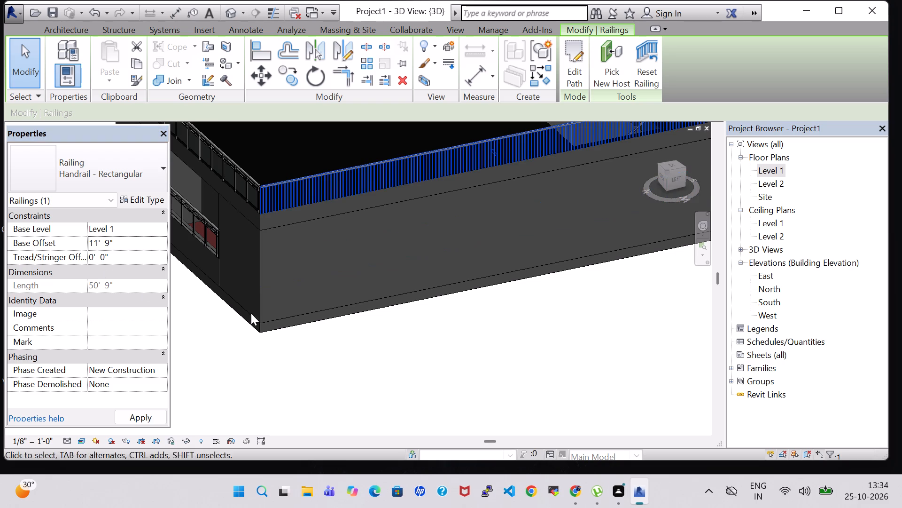
pyautogui.click(399, 346)
# Inspect the west wall railing, its front corner and the unrailed front roof edge above the stair room in 3D.
pyautogui.keyDown('shift'); pyautogui.moveTo(473, 342); pyautogui.dragTo(407, 338, button='middle'); pyautogui.keyUp('shift')
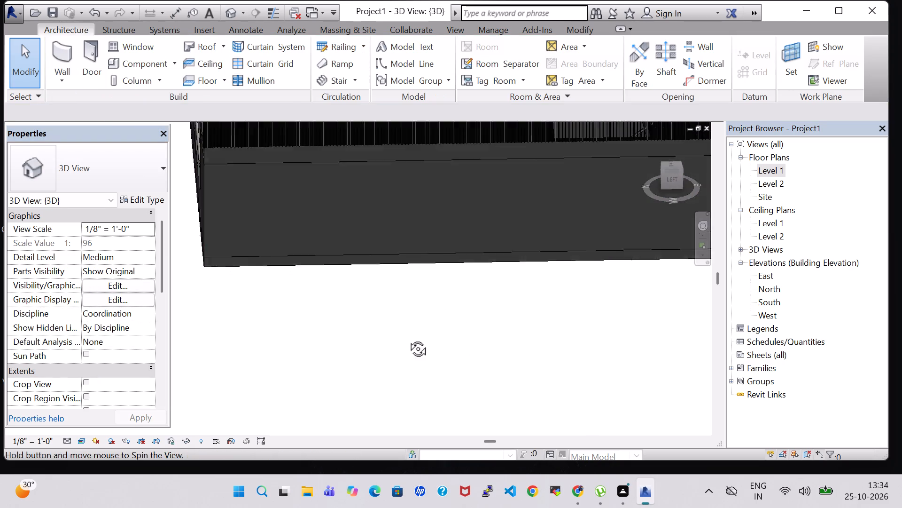
pyautogui.keyDown('shift'); pyautogui.moveTo(407, 338); pyautogui.dragTo(385, 337, button='middle'); pyautogui.keyUp('shift')
pyautogui.moveTo(476, 321); pyautogui.dragTo(337, 330, button='middle')
pyautogui.scroll(3, 512, 195)
pyautogui.scroll(1, 634, 373)
pyautogui.keyDown('shift'); pyautogui.moveTo(633, 373); pyautogui.dragTo(562, 373, button='middle'); pyautogui.keyUp('shift')
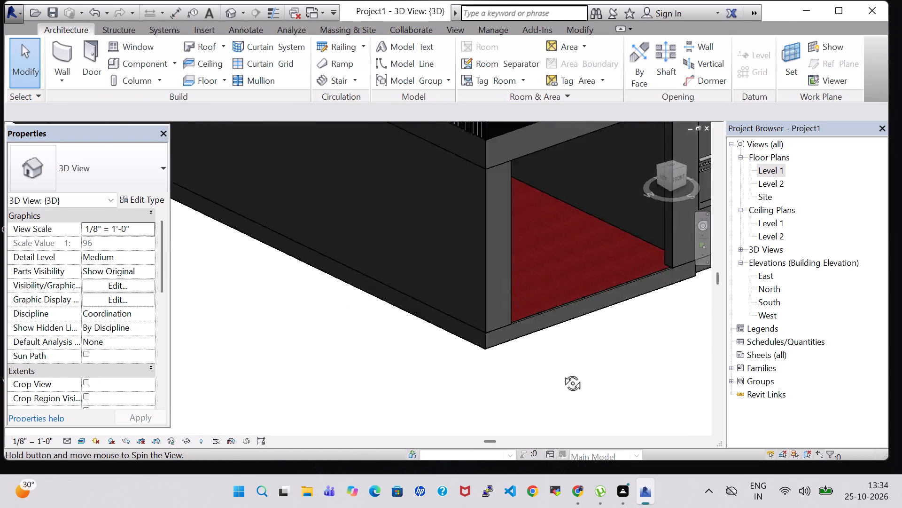
pyautogui.keyDown('shift'); pyautogui.moveTo(562, 373); pyautogui.dragTo(515, 371, button='middle'); pyautogui.keyUp('shift')
pyautogui.keyDown('shift'); pyautogui.scroll(-1, 501, 354); pyautogui.keyUp('shift')
pyautogui.scroll(2, 363, 134)
pyautogui.scroll(-1, 363, 151)
pyautogui.moveTo(361, 211); pyautogui.dragTo(350, 381, button='middle')
pyautogui.scroll(2, 313, 268)
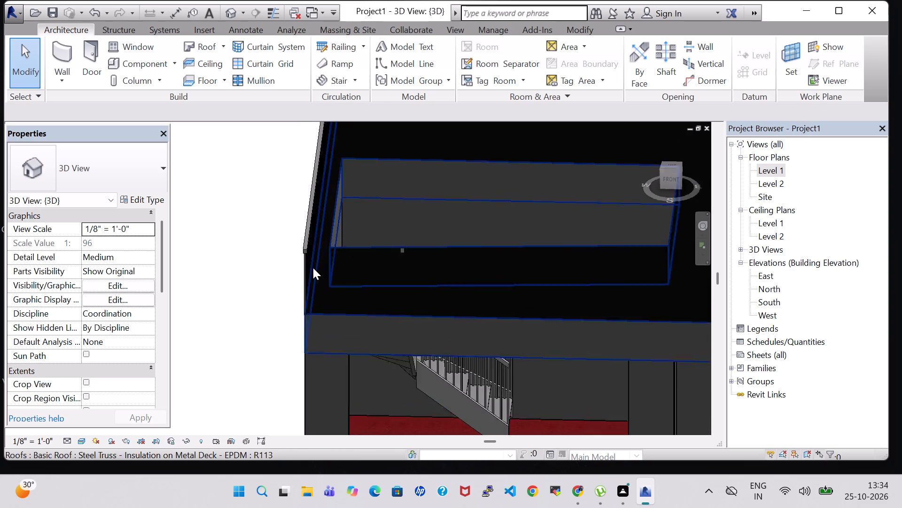
pyautogui.scroll(6, 313, 268)
pyautogui.keyDown('shift'); pyautogui.moveTo(242, 308); pyautogui.dragTo(257, 294, button='middle'); pyautogui.keyUp('shift')
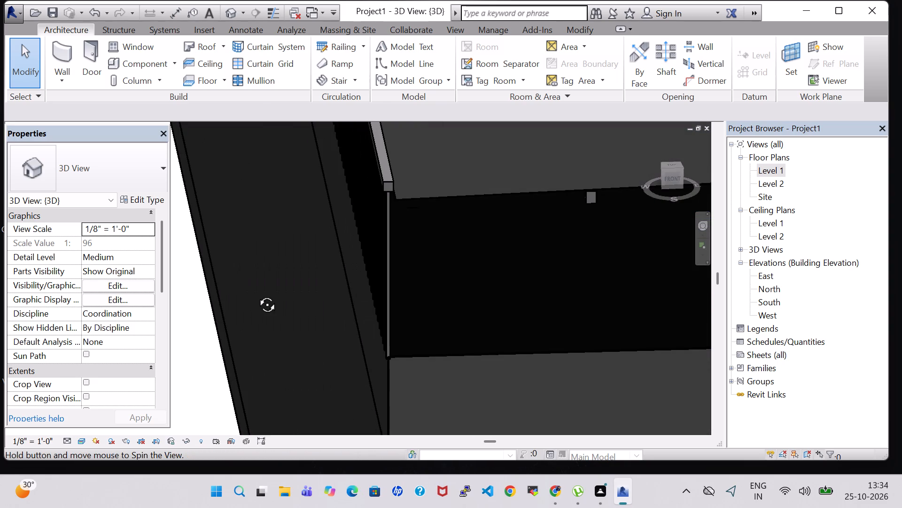
pyautogui.keyDown('shift'); pyautogui.moveTo(257, 294); pyautogui.dragTo(257, 287, button='middle'); pyautogui.keyUp('shift')
pyautogui.scroll(-1, 310, 284)
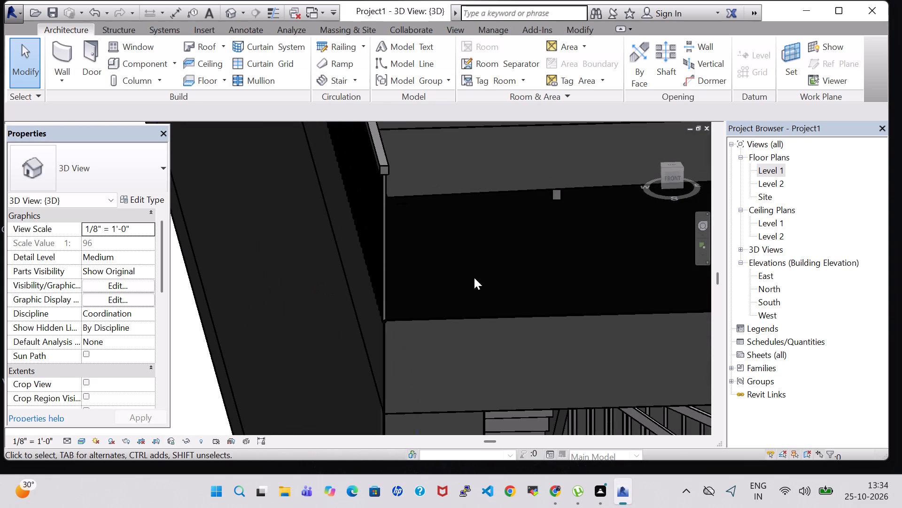
# In the Level 1 plan, sketch a railing path about 1' 10" long along the short front wall stub at the southwest corner.
pyautogui.doubleClick(776, 166)
pyautogui.scroll(-4, 502, 275)
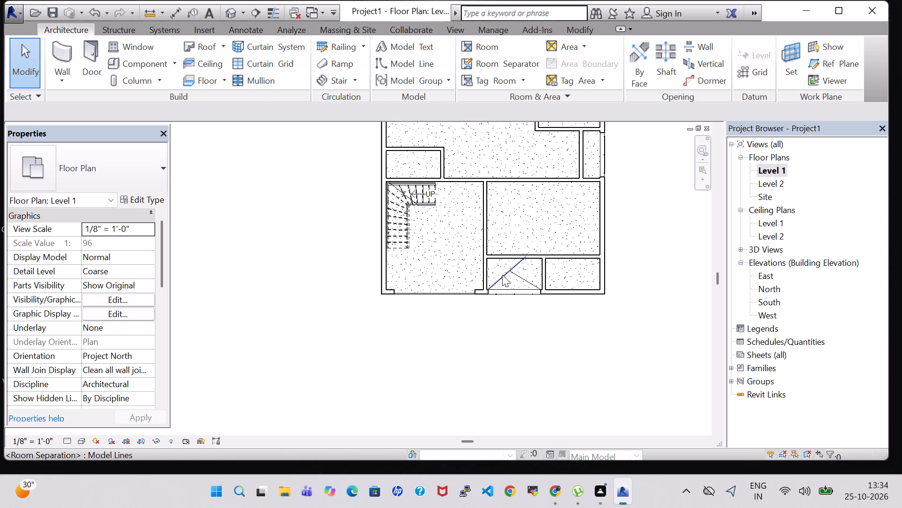
pyautogui.click(325, 47)
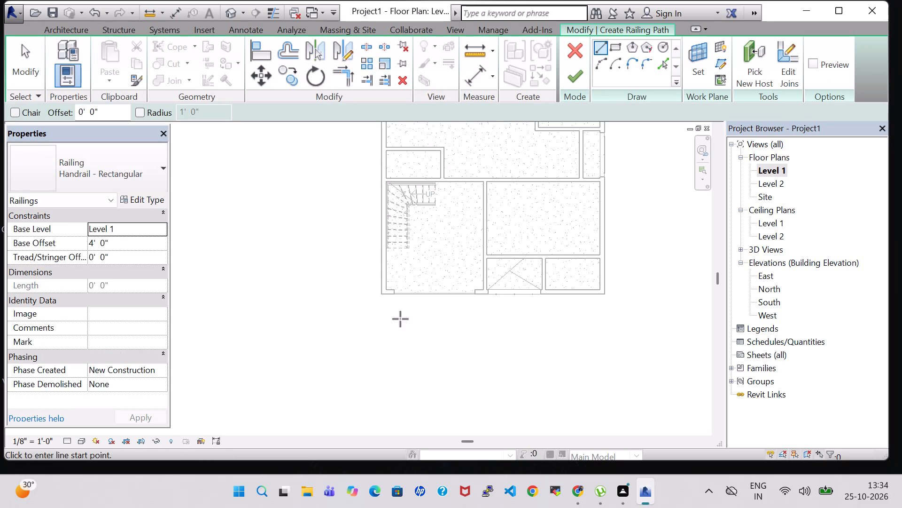
pyautogui.scroll(8, 383, 323)
pyautogui.click(378, 237)
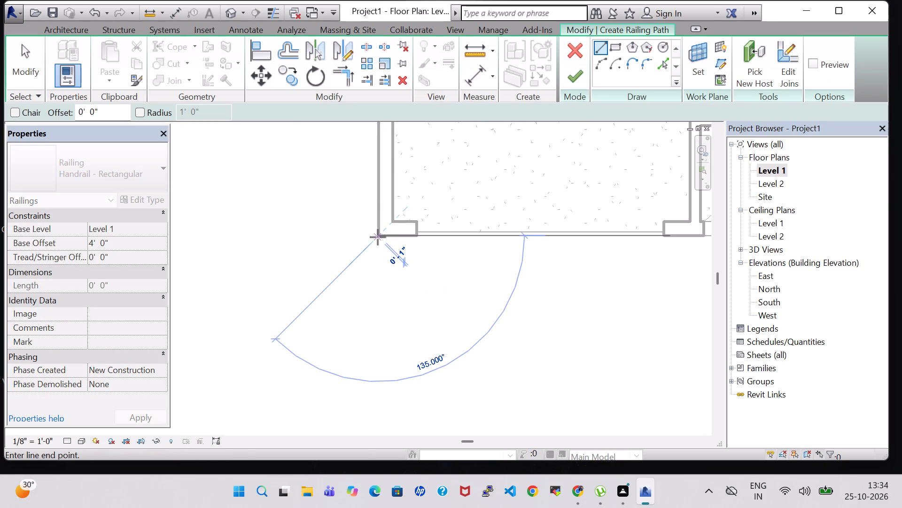
pyautogui.click(414, 234)
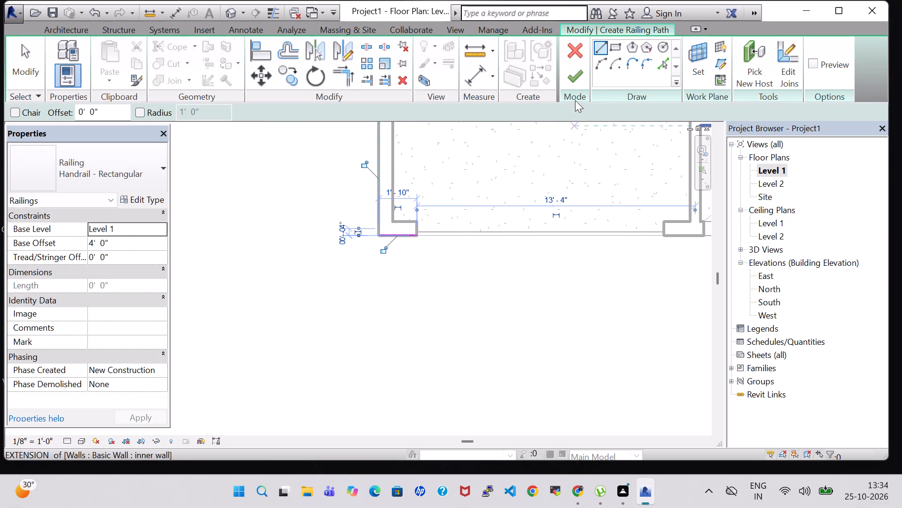
# Set the corner stub railing's base offset to 11' 9" and finish the railing.
pyautogui.click(93, 241)
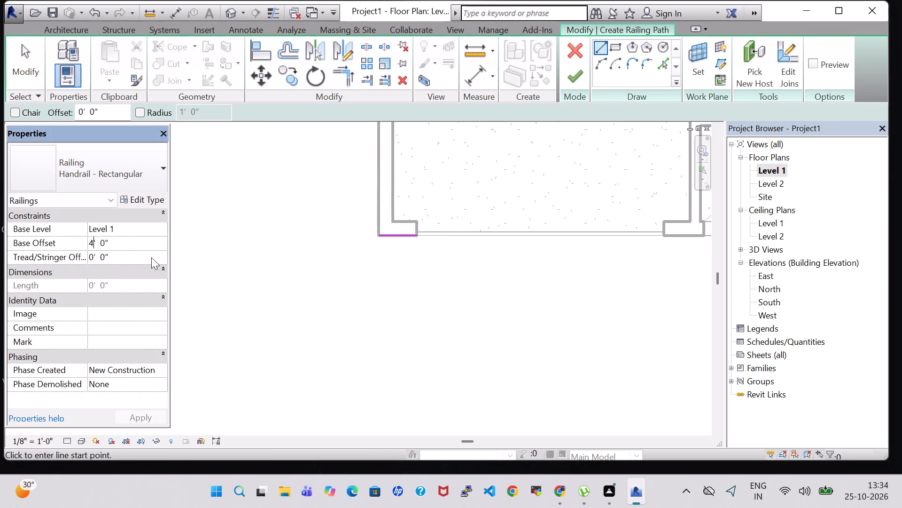
pyautogui.press('BackSpace')
pyautogui.write('11')
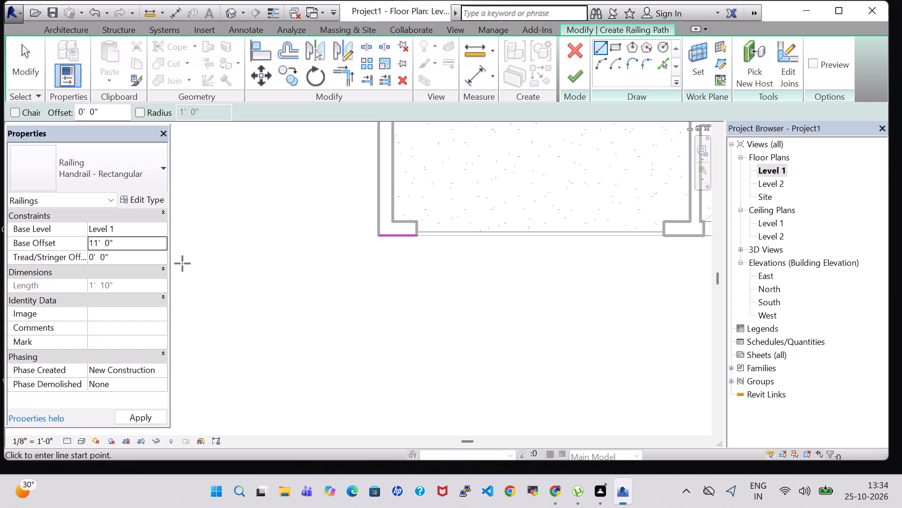
pyautogui.click(109, 243)
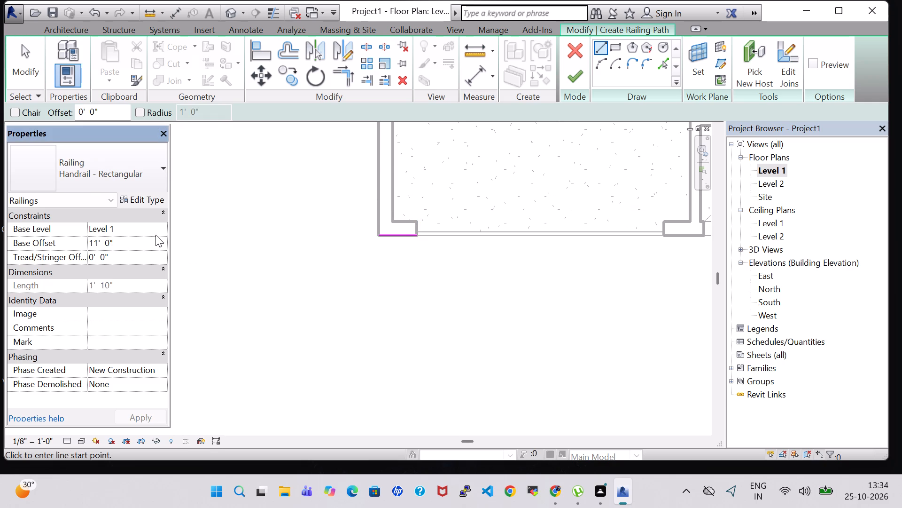
pyautogui.press('BackSpace')
pyautogui.press('9')
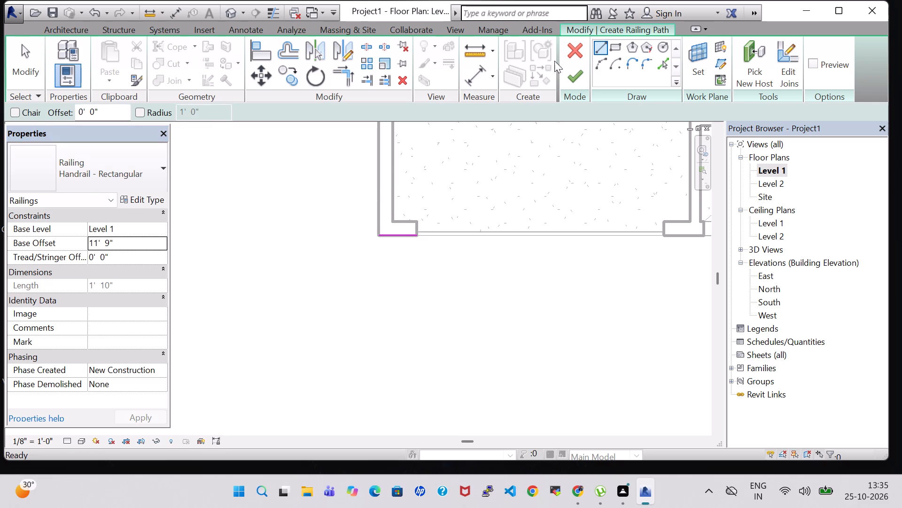
pyautogui.click(569, 75)
# In the 3D view, change the short southwest corner railing's type to Glass Panel - Bottom Fill.
pyautogui.click(235, 11)
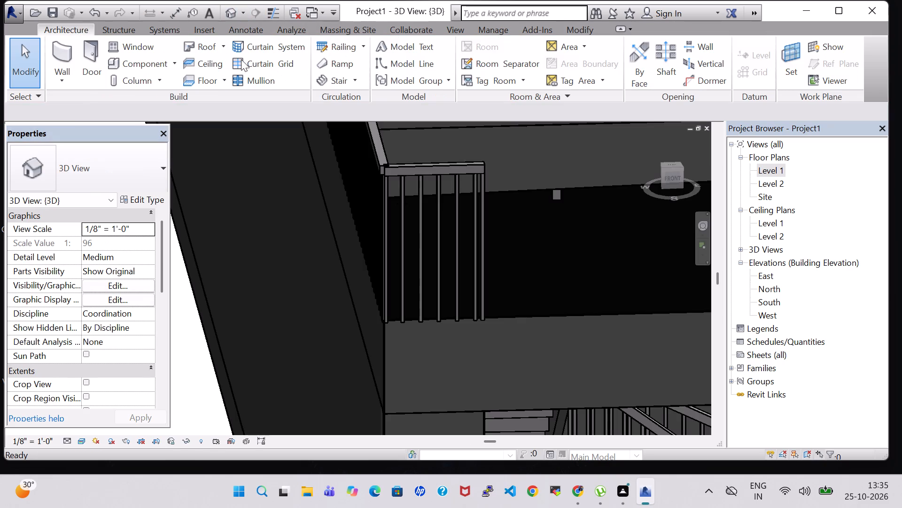
pyautogui.click(439, 174)
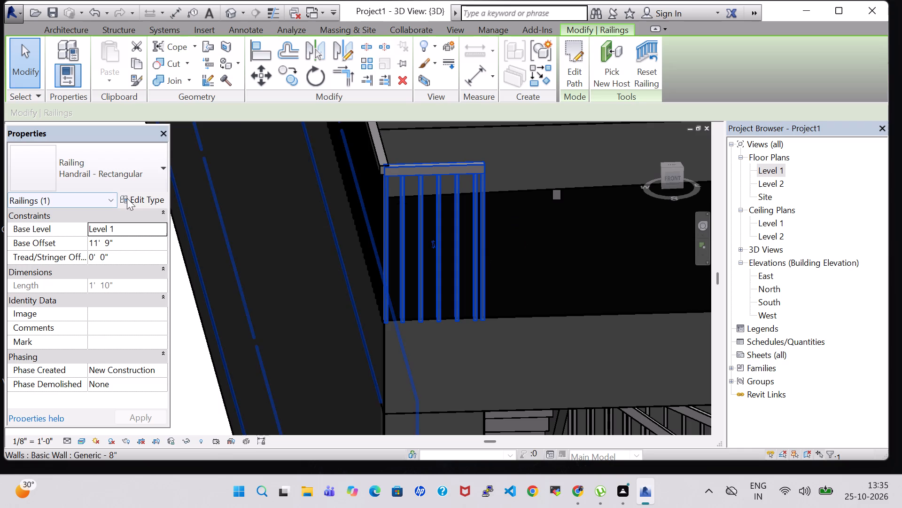
pyautogui.click(142, 162)
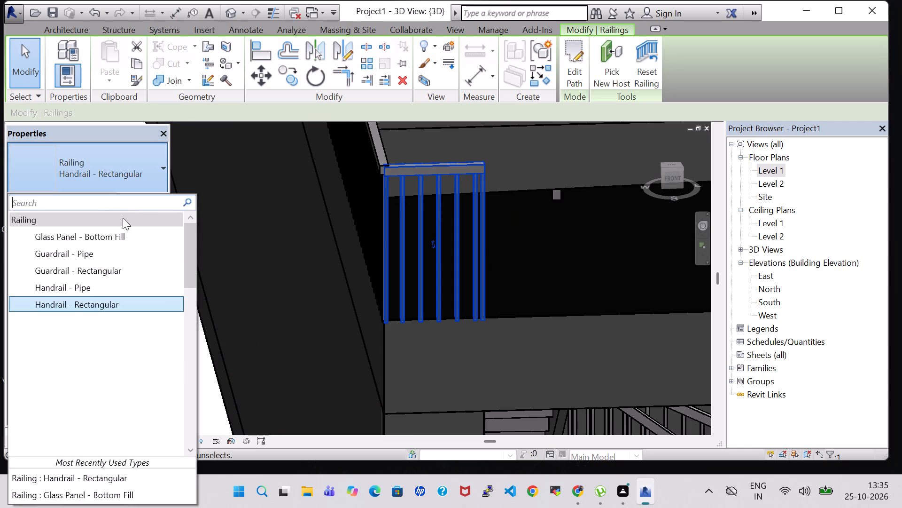
pyautogui.click(121, 232)
pyautogui.click(191, 382)
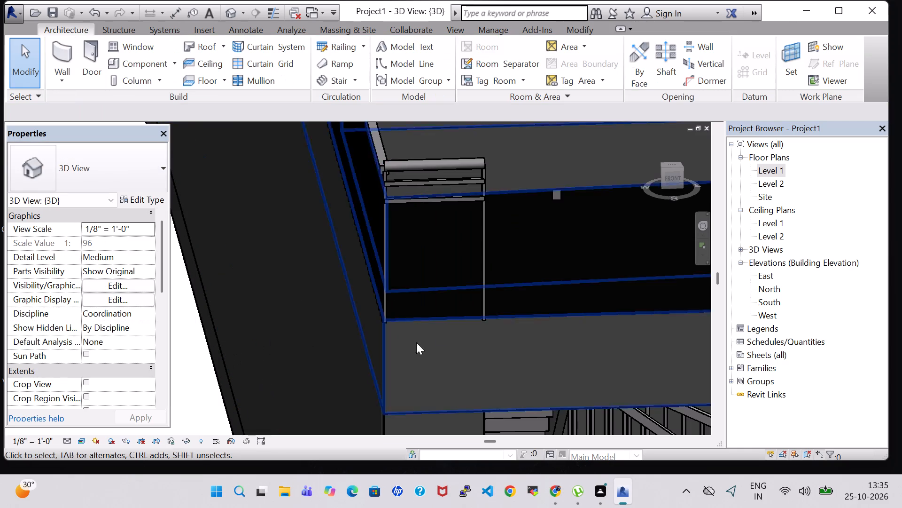
# Change the long west roof-edge railing's type to Glass Panel - Bottom Fill.
pyautogui.keyDown('shift'); pyautogui.moveTo(445, 328); pyautogui.dragTo(490, 309, button='middle'); pyautogui.keyUp('shift')
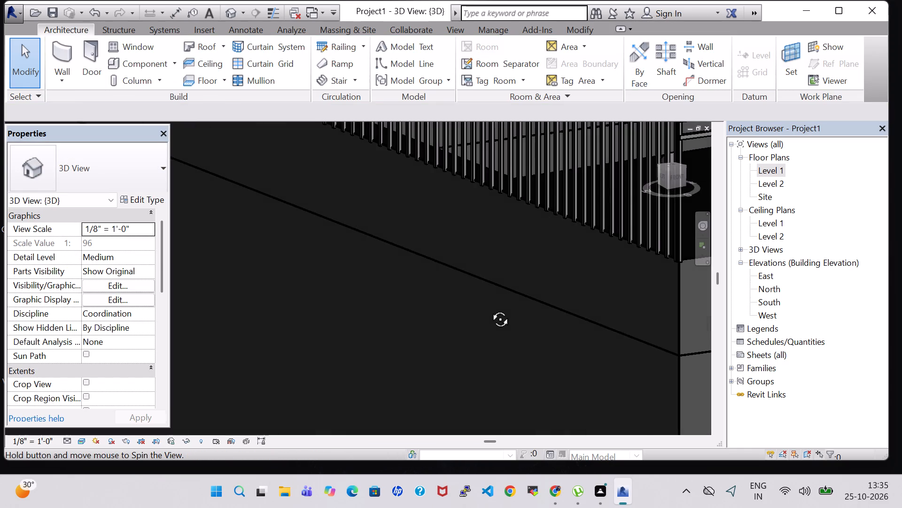
pyautogui.keyDown('shift'); pyautogui.moveTo(490, 309); pyautogui.dragTo(482, 331, button='middle'); pyautogui.keyUp('shift')
pyautogui.click(575, 190)
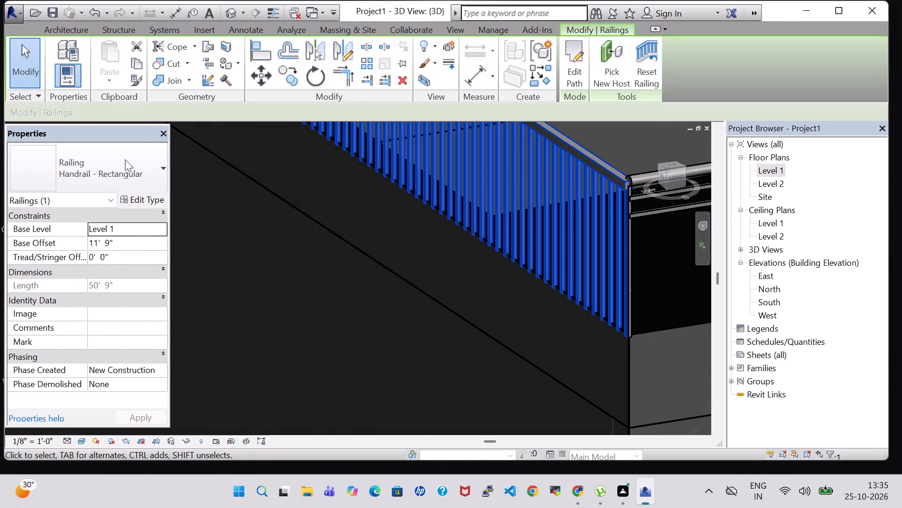
pyautogui.click(125, 159)
pyautogui.click(108, 231)
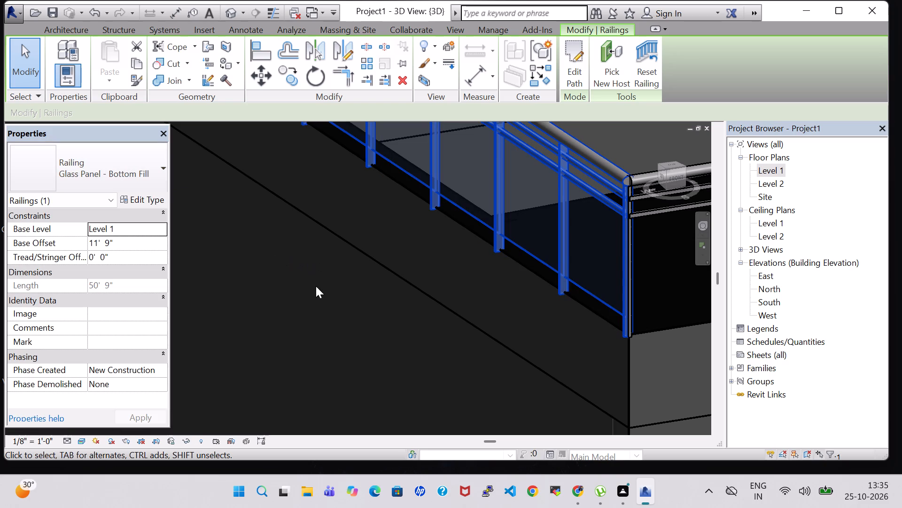
# Nudge the short front corner railing one increment east along the roof edge.
pyautogui.keyDown('shift'); pyautogui.moveTo(315, 289); pyautogui.dragTo(278, 289, button='middle'); pyautogui.keyUp('shift')
pyautogui.moveTo(278, 289); pyautogui.dragTo(357, 278, button='middle')
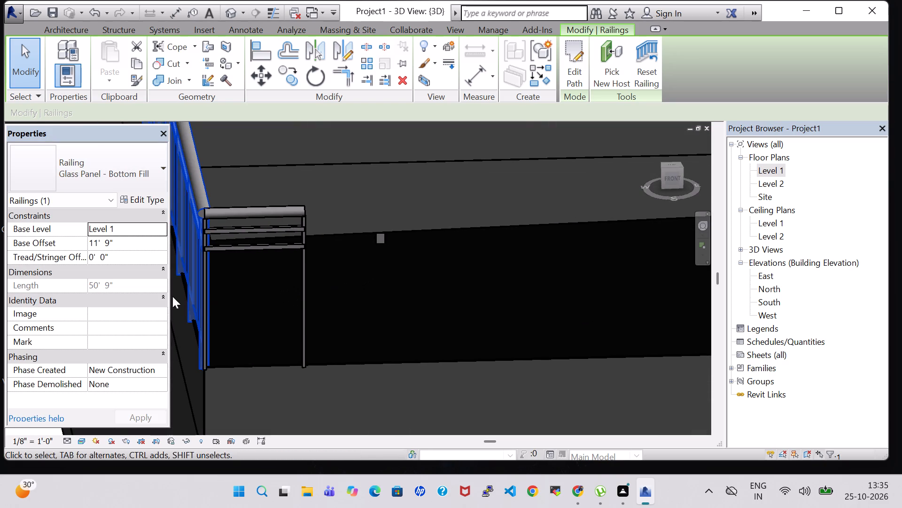
pyautogui.scroll(-2, 266, 332)
pyautogui.click(240, 241)
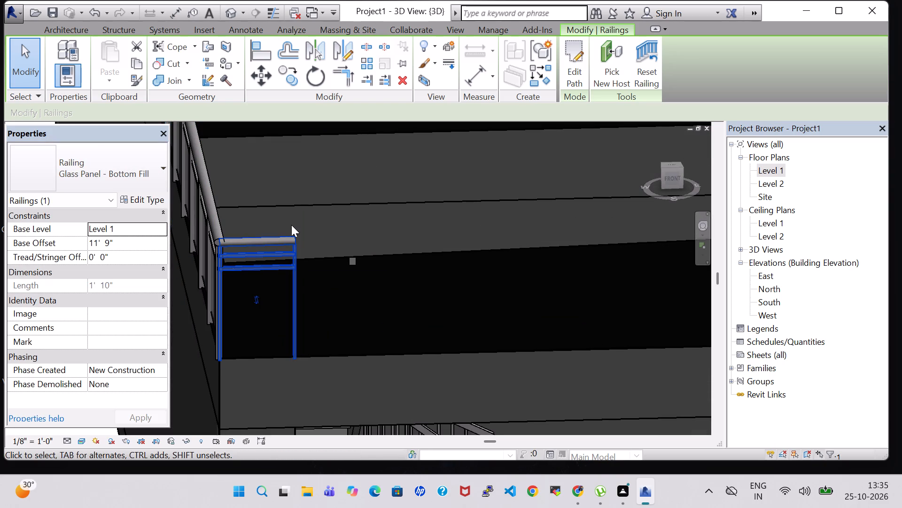
pyautogui.press('Right')
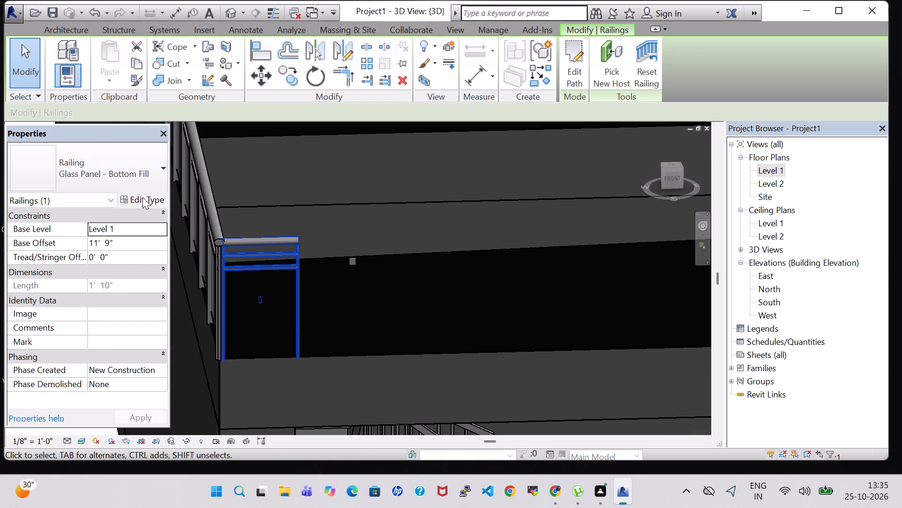
# Nudge the long west roof-edge railing one increment east, toward the short front railing.
pyautogui.click(213, 201)
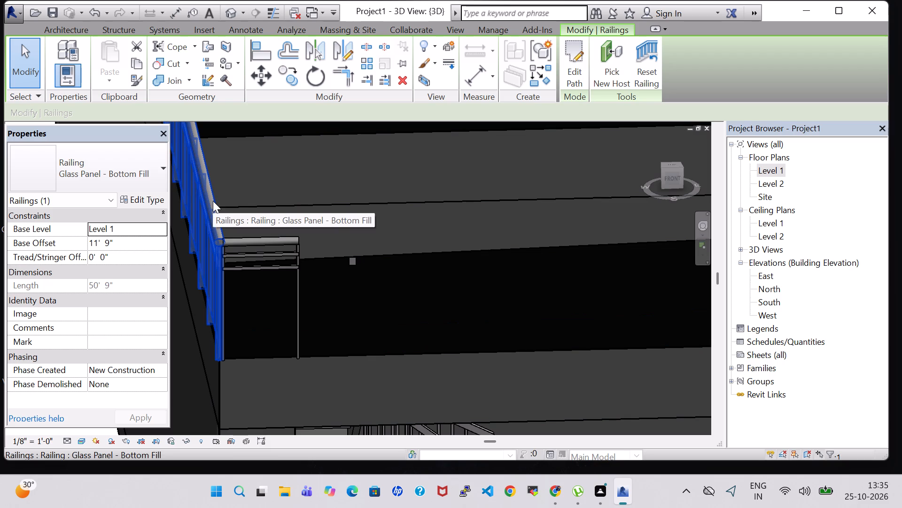
pyautogui.press('Right')
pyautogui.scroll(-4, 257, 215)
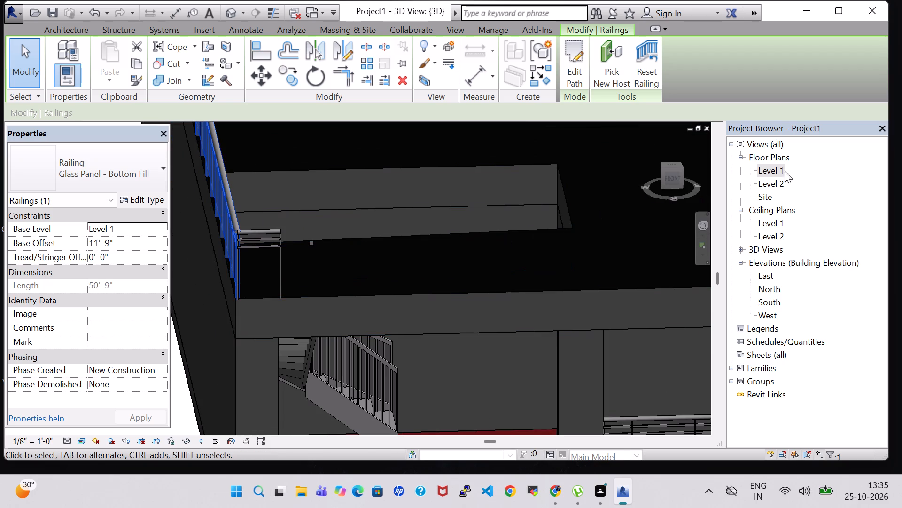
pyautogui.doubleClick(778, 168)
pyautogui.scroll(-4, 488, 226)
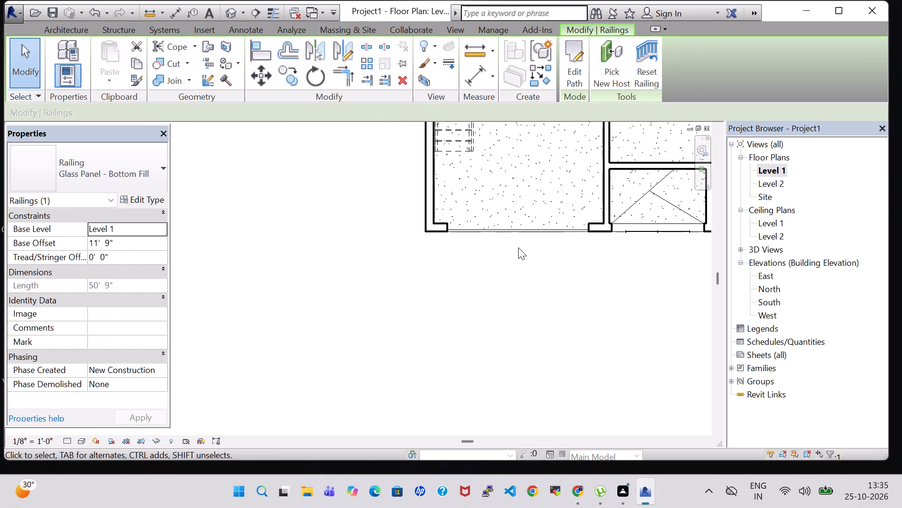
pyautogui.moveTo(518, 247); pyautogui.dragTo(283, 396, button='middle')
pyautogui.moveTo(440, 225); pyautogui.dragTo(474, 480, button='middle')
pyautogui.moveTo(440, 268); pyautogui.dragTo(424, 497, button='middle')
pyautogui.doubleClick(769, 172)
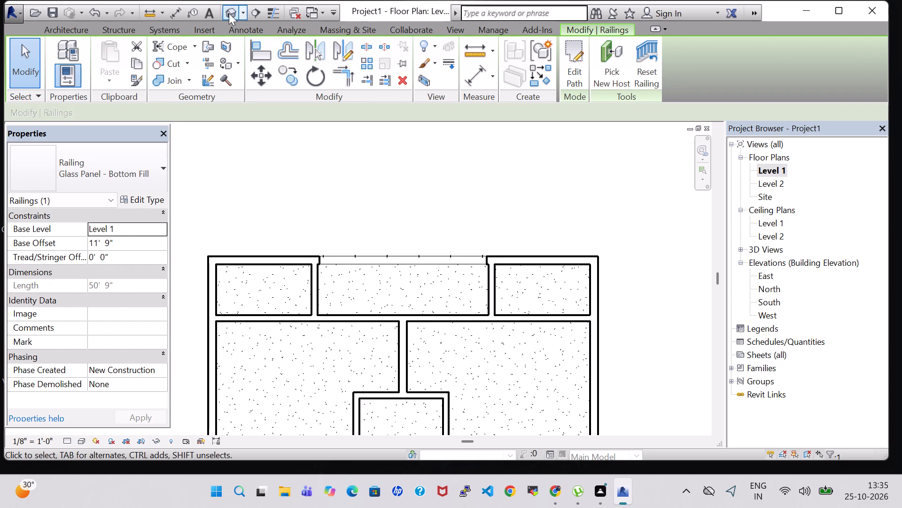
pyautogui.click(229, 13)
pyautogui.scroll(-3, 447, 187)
# In the Level 1 plan, sketch a railing path about 1' 11 1/2" long along the front wall stub east of the stair room opening and finish it.
pyautogui.doubleClick(773, 167)
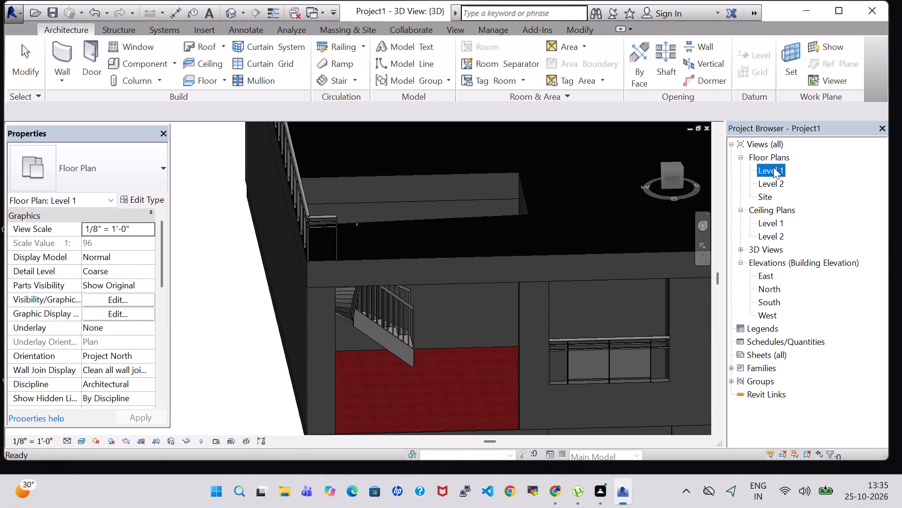
pyautogui.scroll(-3, 483, 258)
pyautogui.moveTo(604, 248); pyautogui.dragTo(580, 127, button='middle')
pyautogui.moveTo(577, 342); pyautogui.dragTo(580, 199, button='middle')
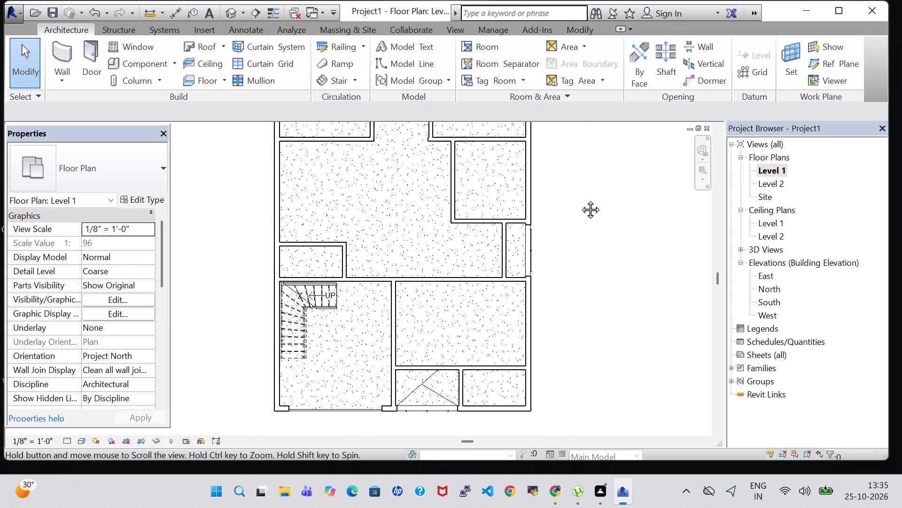
pyautogui.moveTo(580, 199); pyautogui.dragTo(580, 197, button='middle')
pyautogui.click(333, 43)
pyautogui.scroll(5, 393, 403)
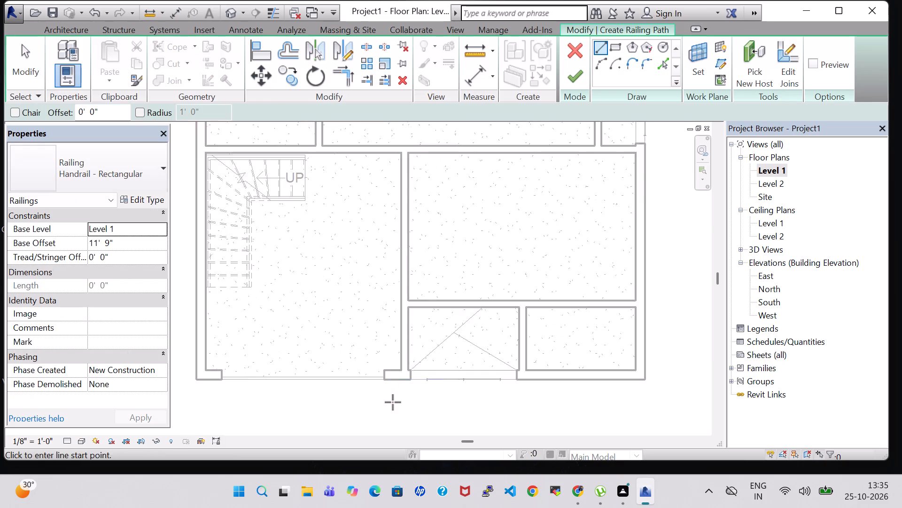
pyautogui.scroll(4, 393, 402)
pyautogui.scroll(5, 381, 357)
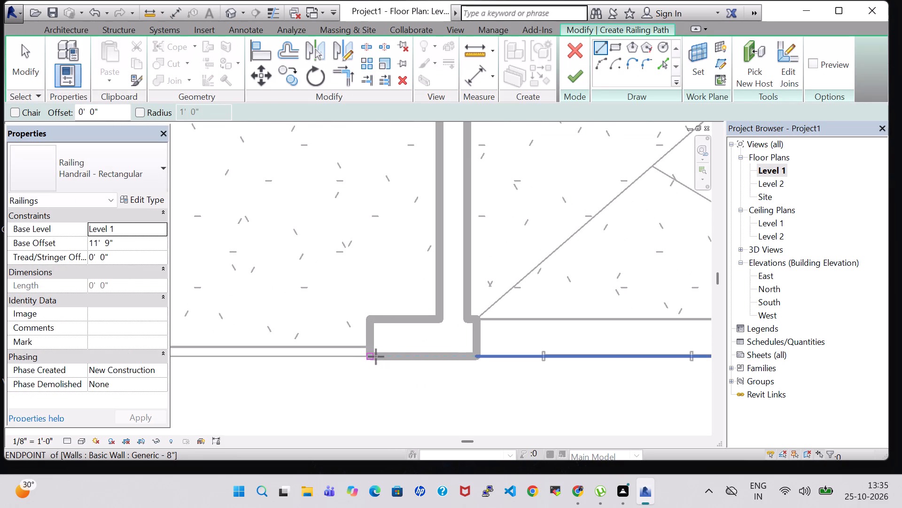
pyautogui.click(369, 355)
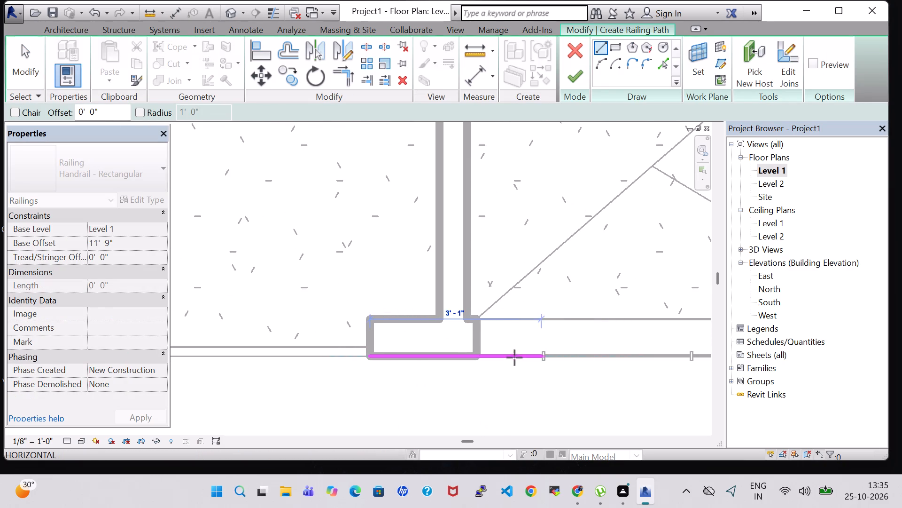
pyautogui.click(479, 354)
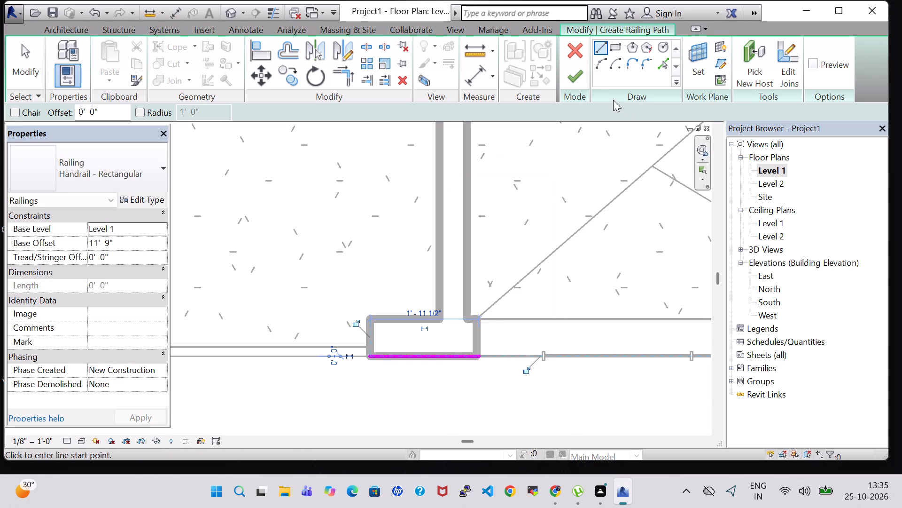
pyautogui.click(574, 82)
# Check the new front stub railing in the 3D view and return to the Level 1 plan.
pyautogui.click(235, 12)
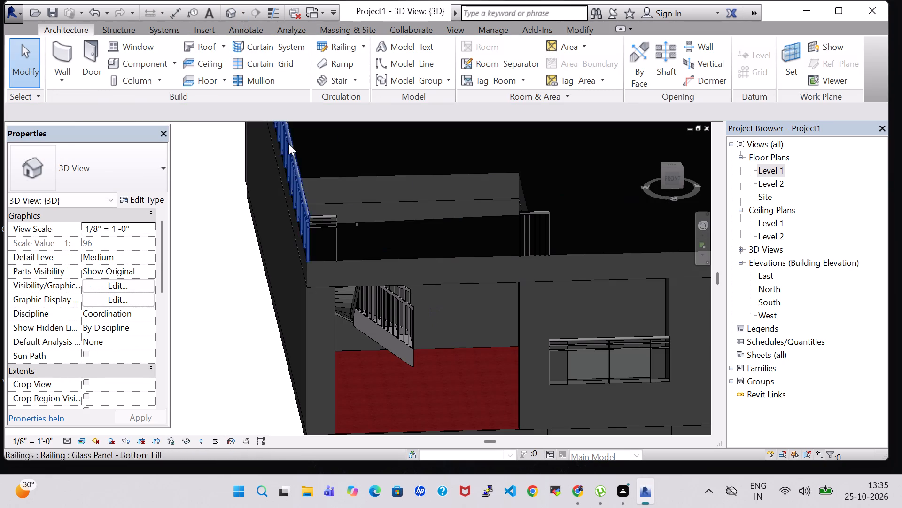
pyautogui.doubleClick(772, 167)
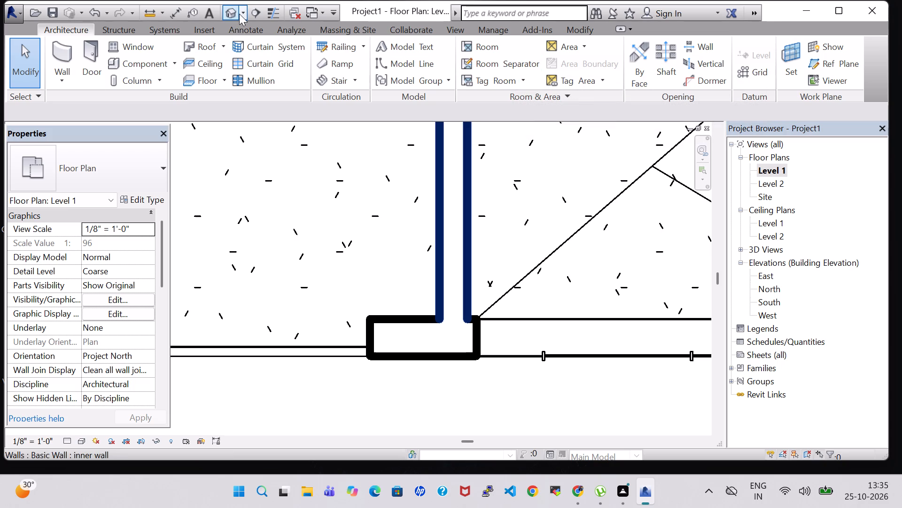
# Undo the new front stub railing and discard its reopened railing path sketch.
pyautogui.hotkey('ctrl', 'z')
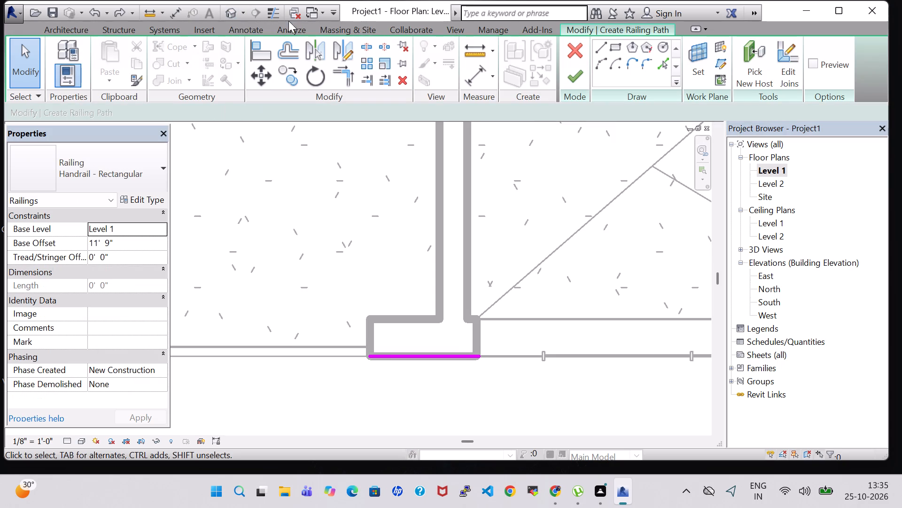
pyautogui.click(571, 46)
pyautogui.click(492, 251)
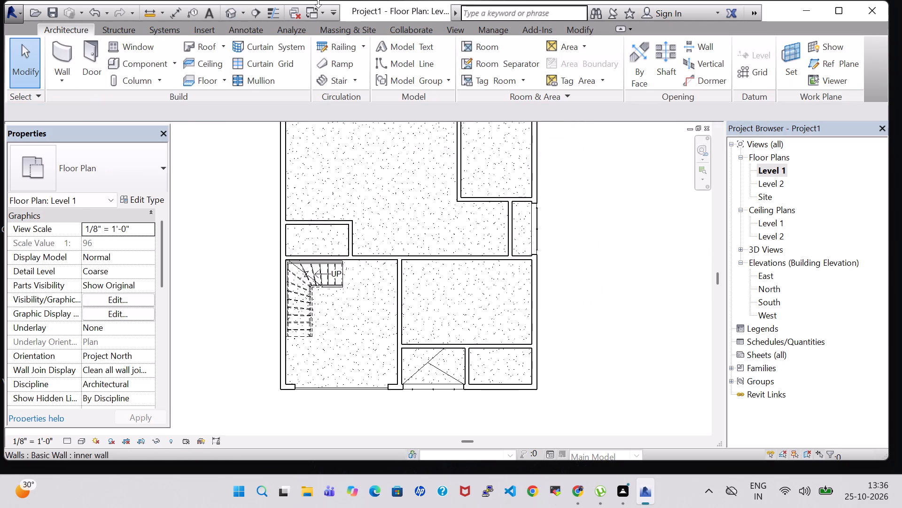
# In the 3D view, delete the short glass-panel railing at the front-west corner of the roof.
pyautogui.click(233, 7)
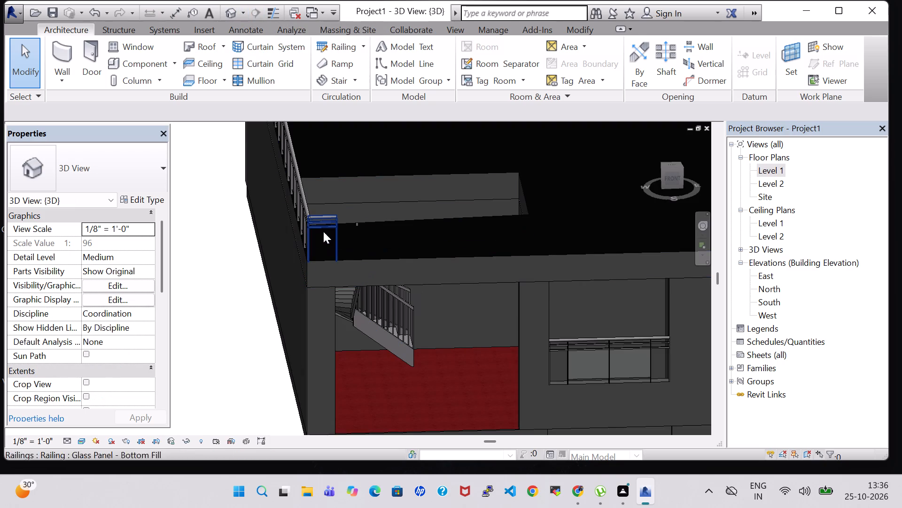
pyautogui.doubleClick(323, 218)
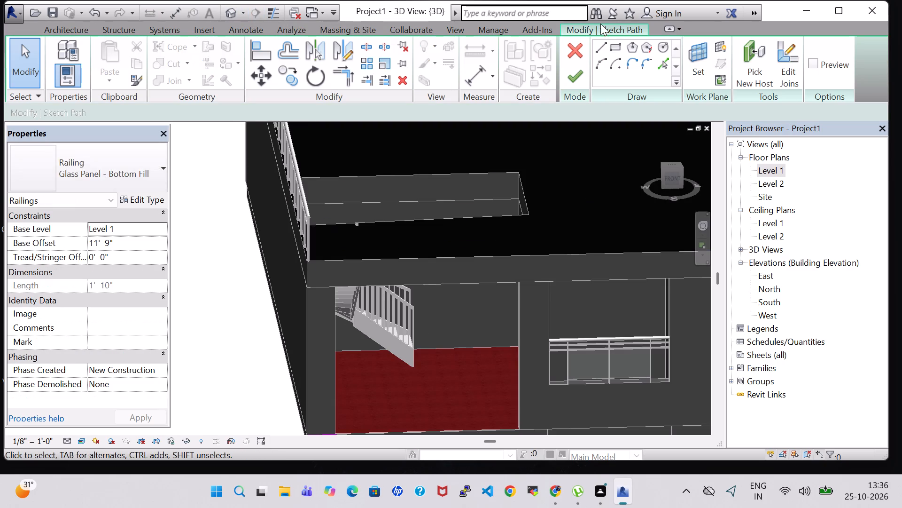
pyautogui.click(566, 50)
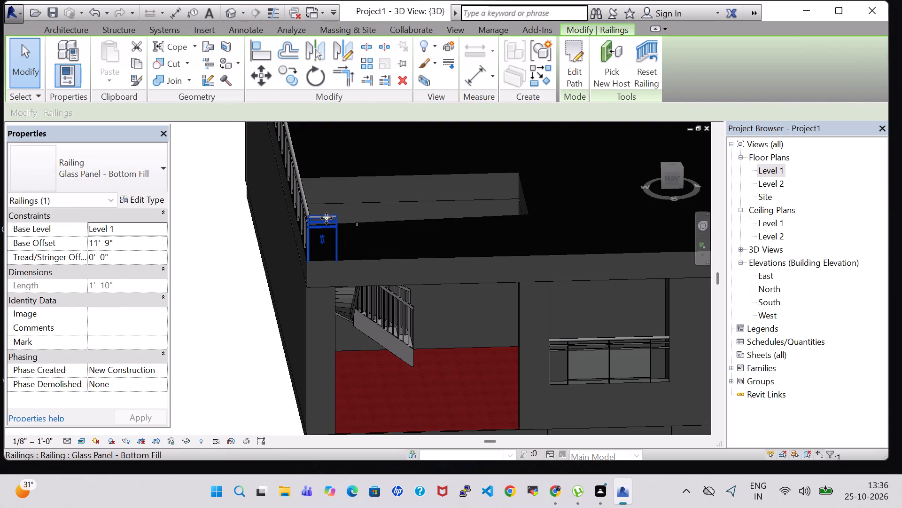
pyautogui.press('Delete')
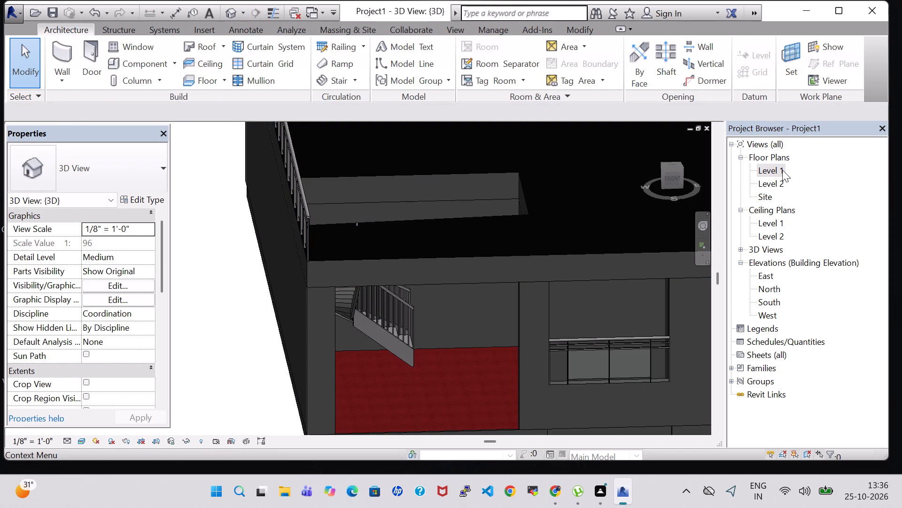
# In the Level 1 plan, sketch a railing path about 15' 7 1/2" long from the southwest outer corner to the far stub's east end and finish it.
pyautogui.doubleClick(782, 170)
pyautogui.scroll(-3, 446, 325)
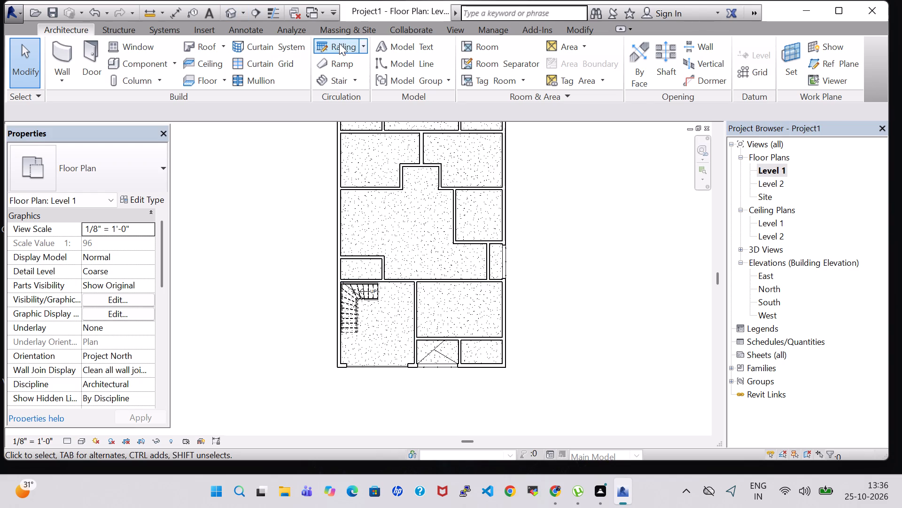
pyautogui.click(334, 43)
pyautogui.scroll(10, 356, 329)
pyautogui.moveTo(343, 367); pyautogui.dragTo(356, 308, button='middle')
pyautogui.scroll(2, 313, 365)
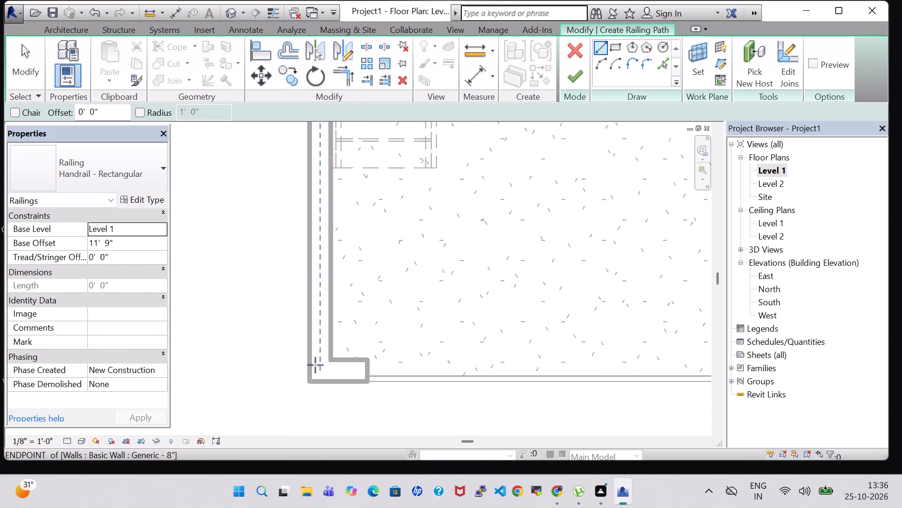
pyautogui.scroll(2, 315, 365)
pyautogui.click(310, 381)
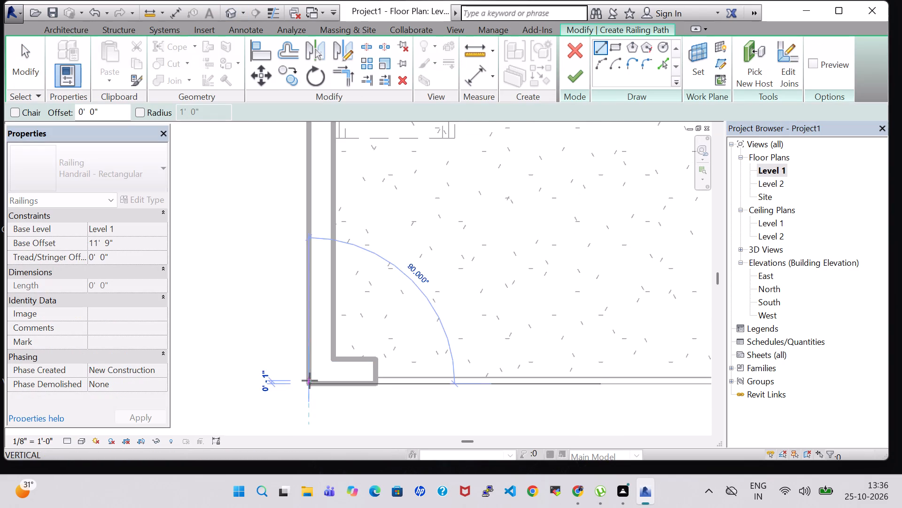
pyautogui.moveTo(581, 386); pyautogui.dragTo(397, 400, button='middle')
pyautogui.scroll(4, 691, 398)
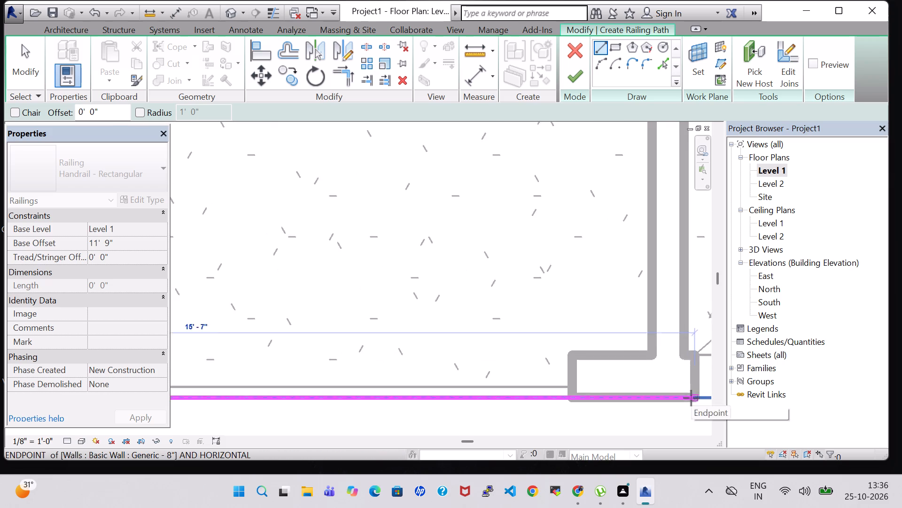
pyautogui.scroll(1, 691, 398)
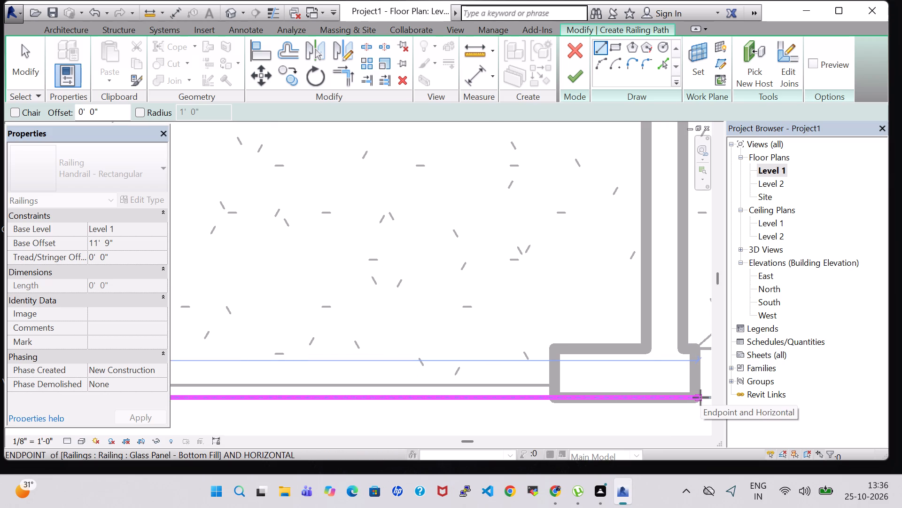
pyautogui.click(700, 397)
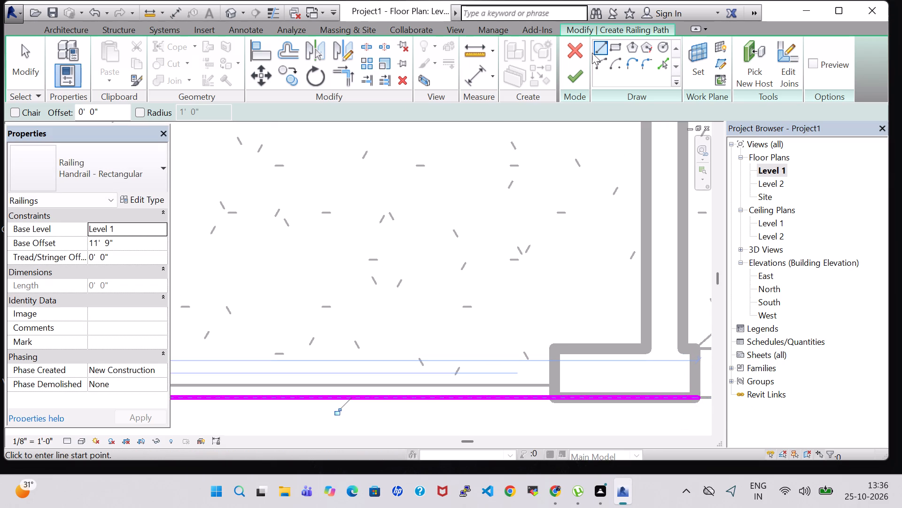
pyautogui.click(582, 77)
# In the 3D view, change the new front roof-edge railing's type to Glass Panel - Bottom Fill.
pyautogui.click(230, 13)
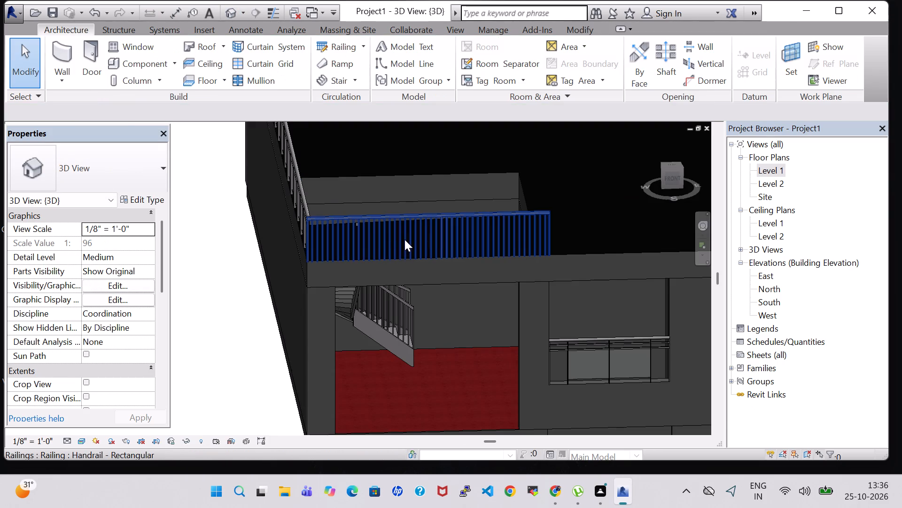
pyautogui.click(406, 236)
pyautogui.click(136, 159)
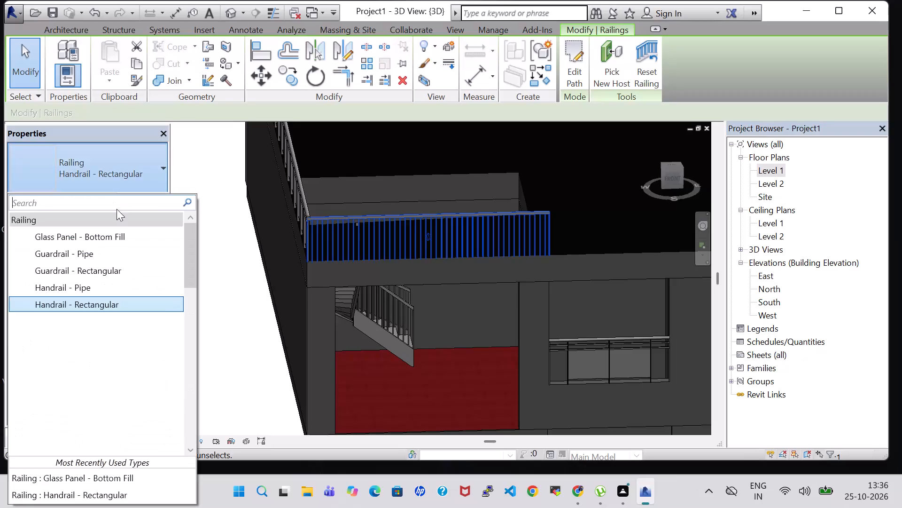
pyautogui.click(117, 243)
# Nudge the front roof-edge railing two increments inward at its corner with the west railing.
pyautogui.scroll(10, 440, 240)
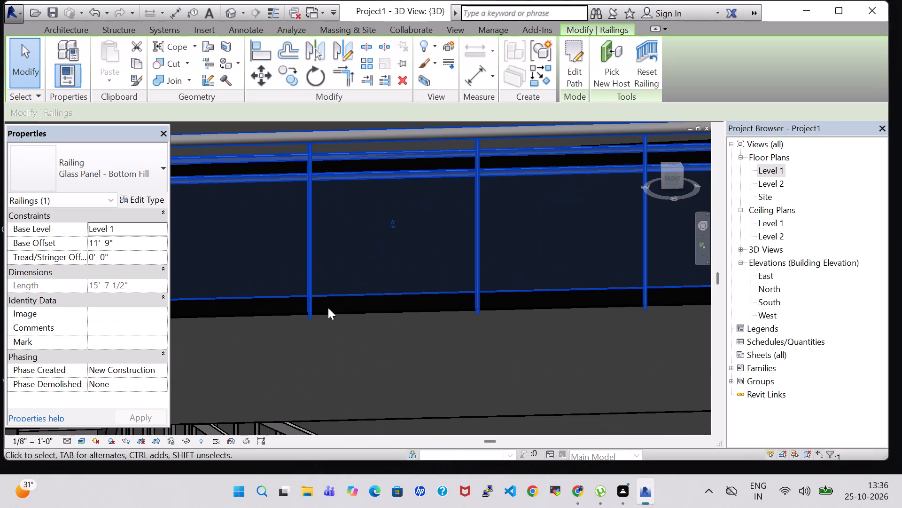
pyautogui.keyDown('shift'); pyautogui.moveTo(326, 335); pyautogui.dragTo(443, 340, button='middle'); pyautogui.keyUp('shift')
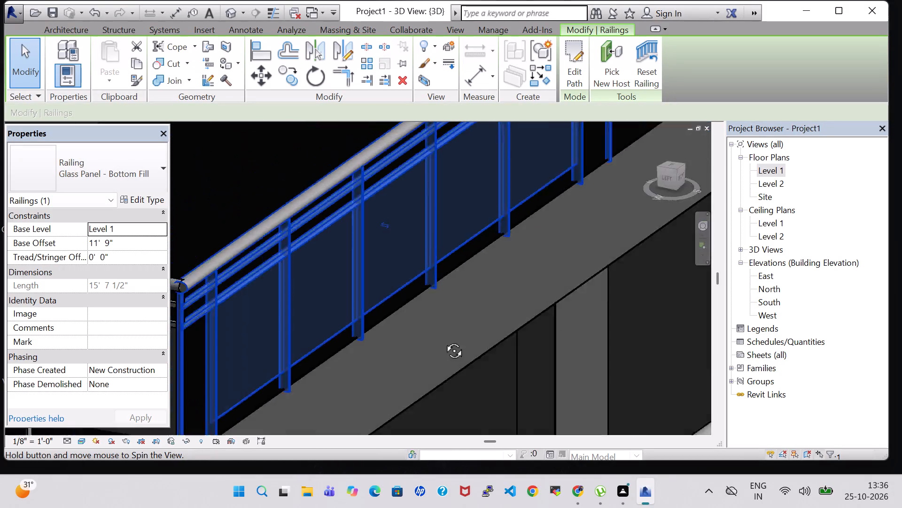
pyautogui.keyDown('shift'); pyautogui.moveTo(443, 340); pyautogui.dragTo(470, 340, button='middle'); pyautogui.keyUp('shift')
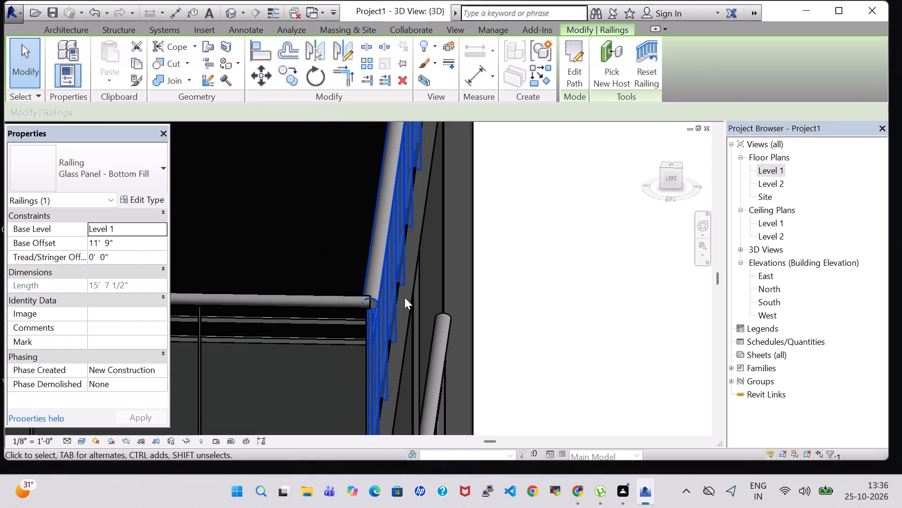
pyautogui.press('Left')
pyautogui.press('Left')
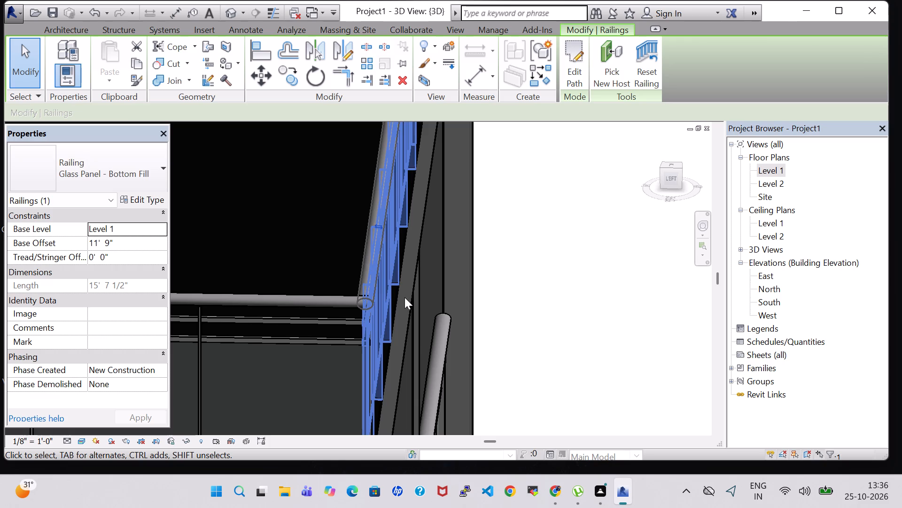
pyautogui.click(556, 305)
# Examine the front railing's corner, its east end and the remaining front roof edge in the 3D view.
pyautogui.scroll(-3, 553, 306)
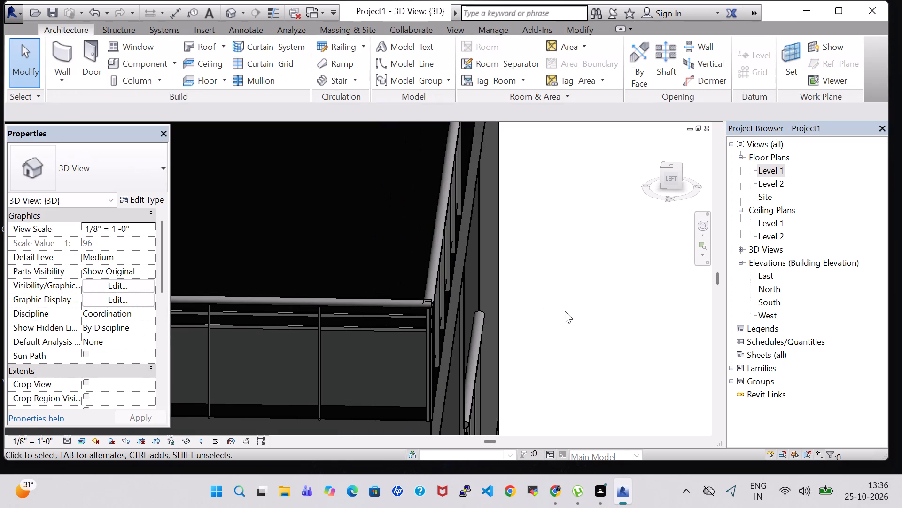
pyautogui.moveTo(565, 311); pyautogui.dragTo(467, 328, button='middle')
pyautogui.moveTo(516, 323); pyautogui.dragTo(311, 344, button='middle')
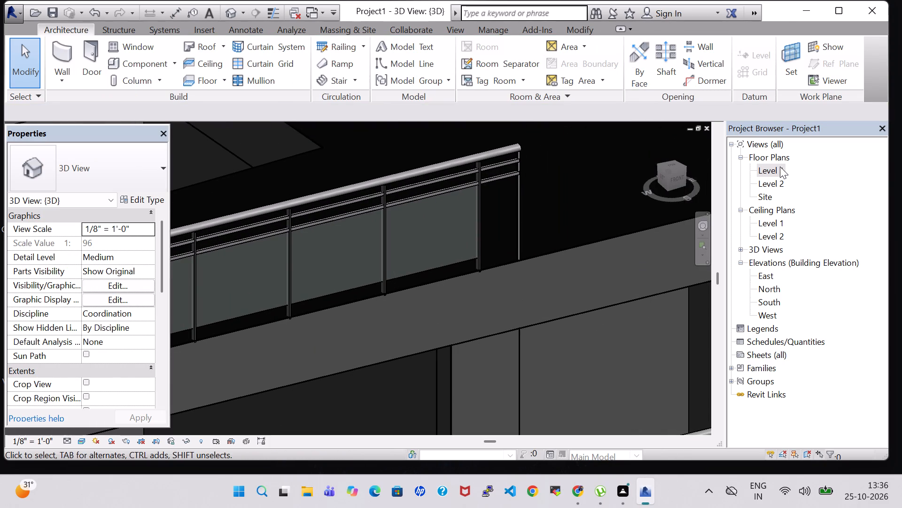
pyautogui.doubleClick(779, 168)
pyautogui.scroll(-2, 583, 359)
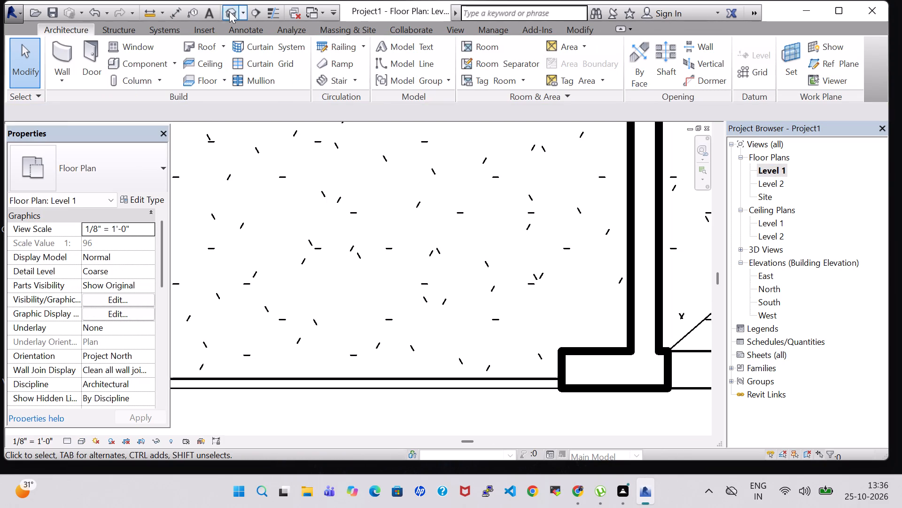
pyautogui.click(225, 11)
pyautogui.scroll(-8, 427, 244)
pyautogui.keyDown('shift'); pyautogui.moveTo(561, 312); pyautogui.dragTo(514, 317, button='middle'); pyautogui.keyUp('shift')
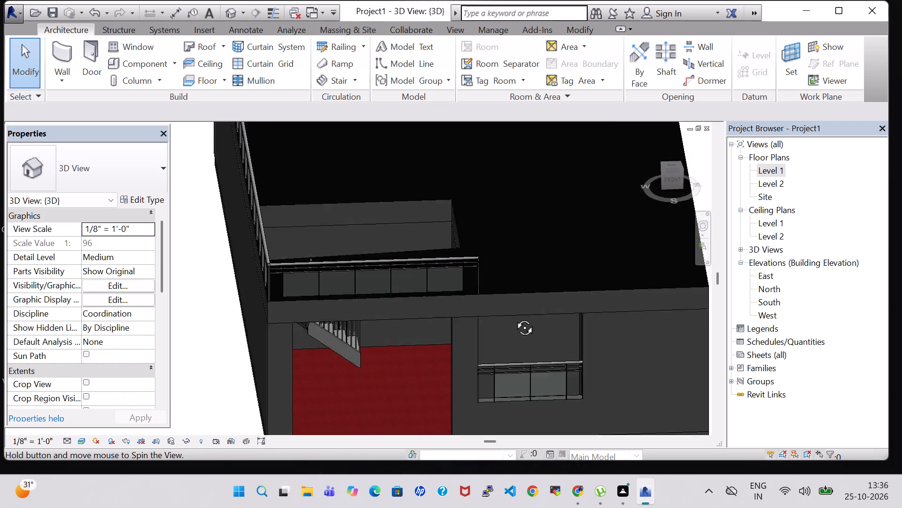
pyautogui.keyDown('shift'); pyautogui.moveTo(514, 317); pyautogui.dragTo(474, 346, button='middle'); pyautogui.keyUp('shift')
pyautogui.keyDown('shift'); pyautogui.scroll(-1, 513, 317); pyautogui.keyUp('shift')
pyautogui.keyDown('shift'); pyautogui.moveTo(473, 347); pyautogui.dragTo(467, 351, button='middle'); pyautogui.keyUp('shift')
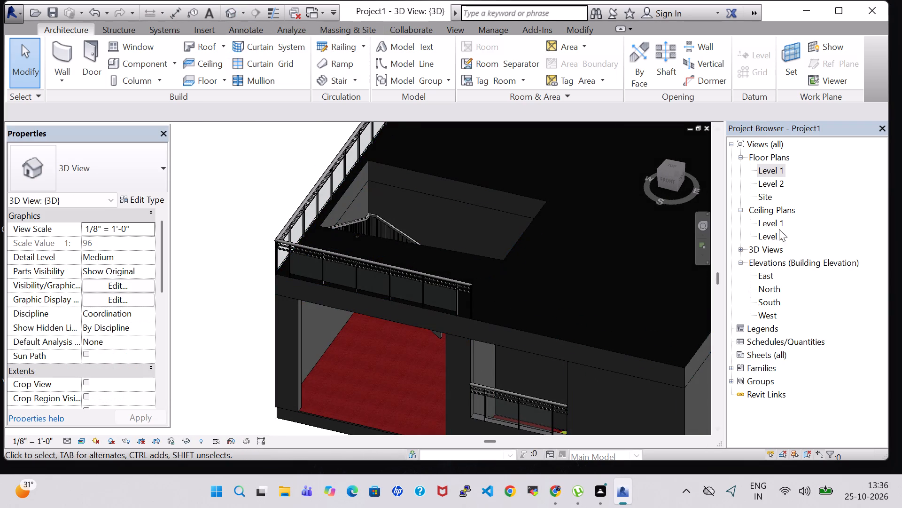
# In the Level 1 plan, sketch a railing path about 17' 0 7/8" long from the front stub's east end to the southeast outer corner and finish it.
pyautogui.doubleClick(776, 171)
pyautogui.scroll(-3, 439, 247)
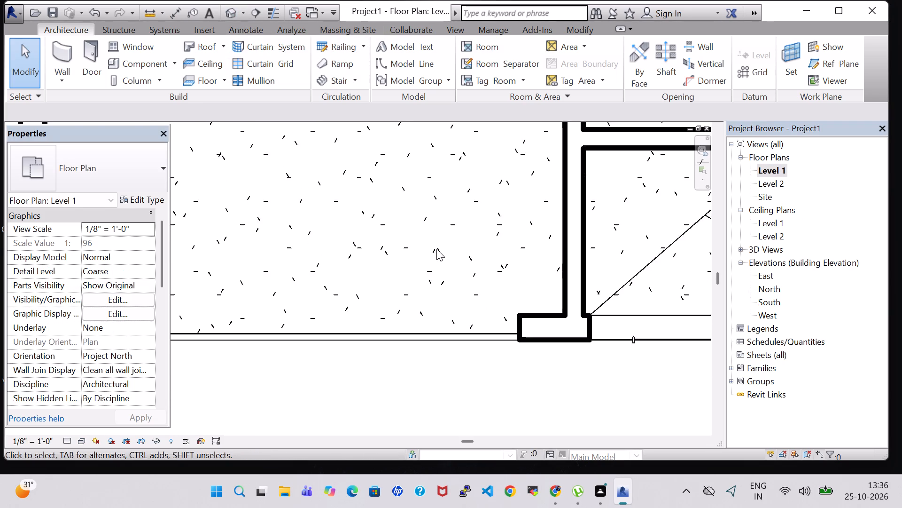
pyautogui.scroll(-3, 436, 249)
pyautogui.scroll(-4, 505, 145)
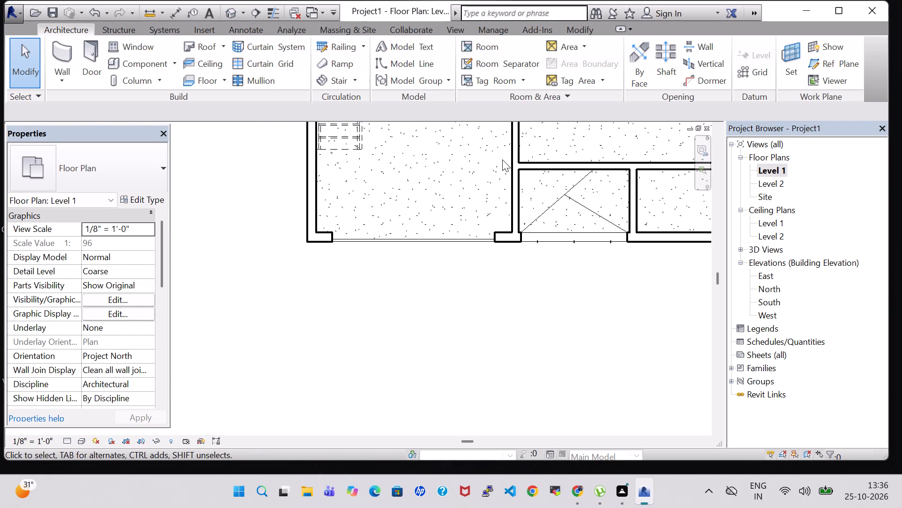
pyautogui.moveTo(463, 170); pyautogui.dragTo(350, 198, button='middle')
pyautogui.scroll(-2, 350, 202)
pyautogui.click(342, 47)
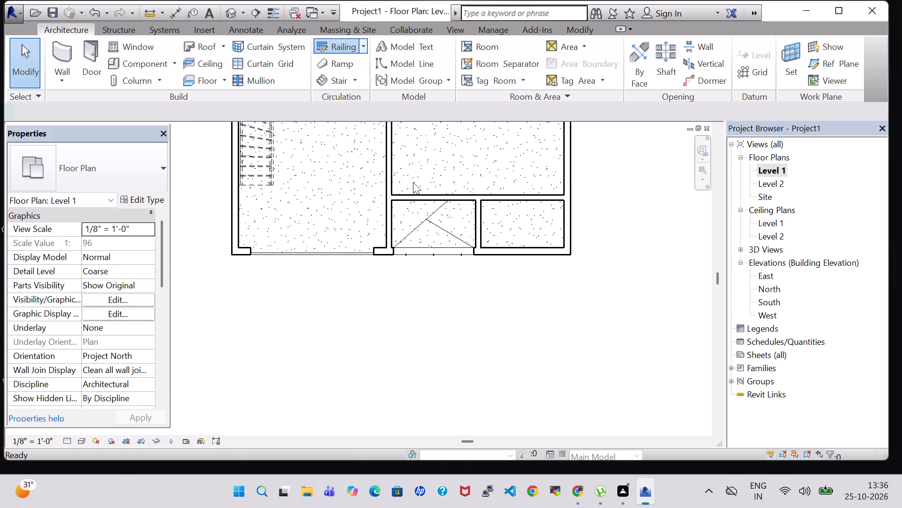
pyautogui.scroll(5, 452, 284)
pyautogui.scroll(10, 340, 219)
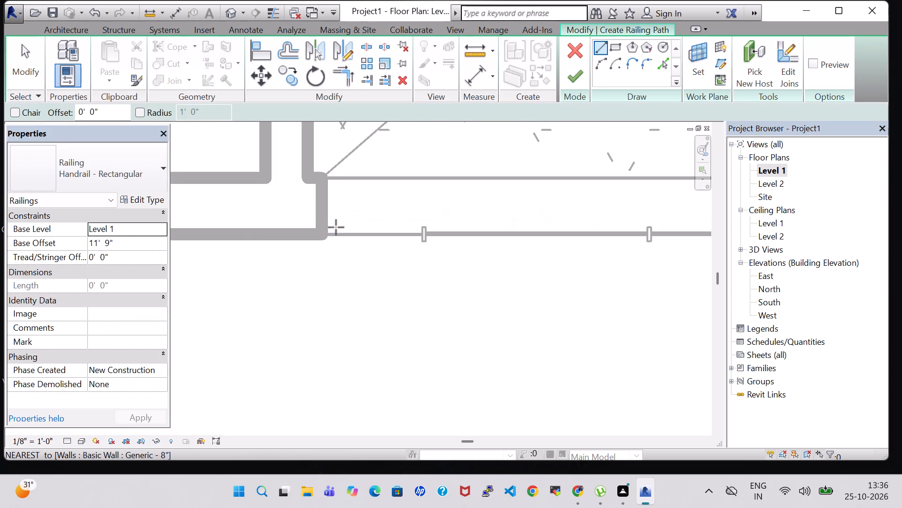
pyautogui.click(324, 230)
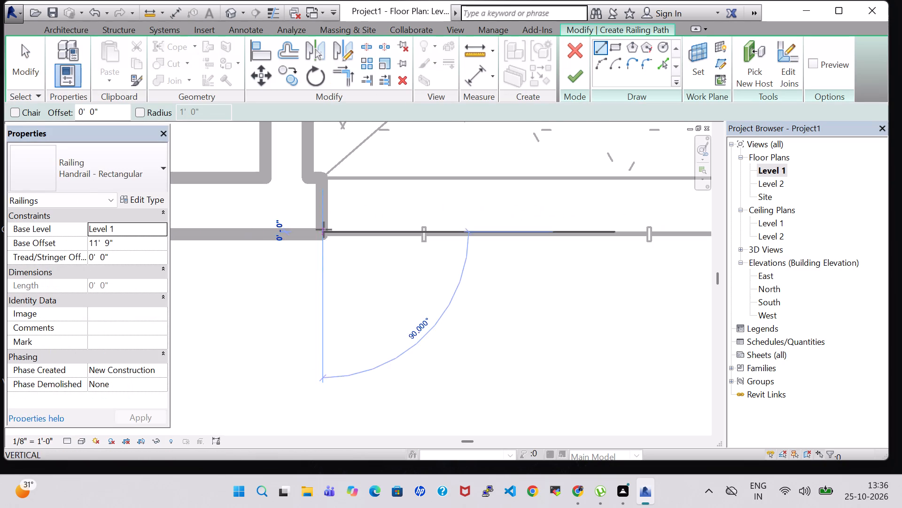
pyautogui.moveTo(605, 230); pyautogui.dragTo(234, 273, button='middle')
pyautogui.moveTo(678, 275); pyautogui.dragTo(303, 302, button='middle')
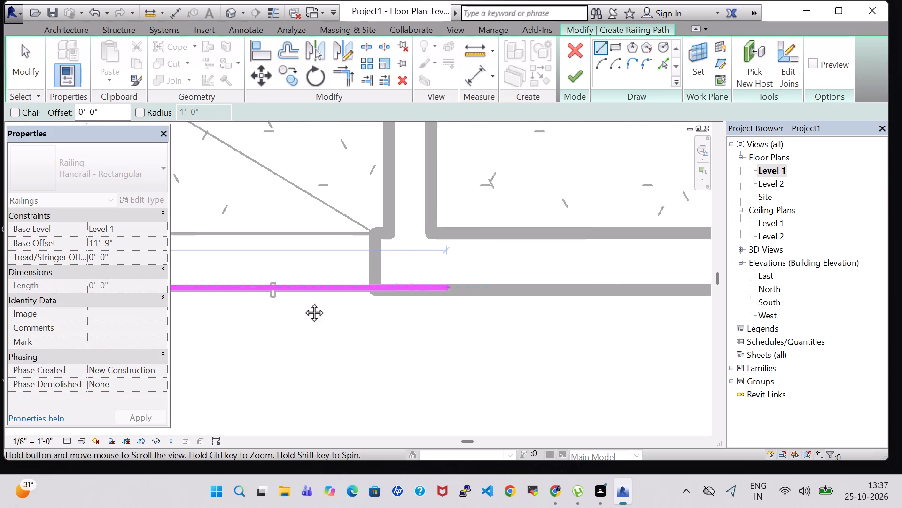
pyautogui.moveTo(303, 302); pyautogui.dragTo(235, 305, button='middle')
pyautogui.moveTo(585, 303); pyautogui.dragTo(160, 310, button='middle')
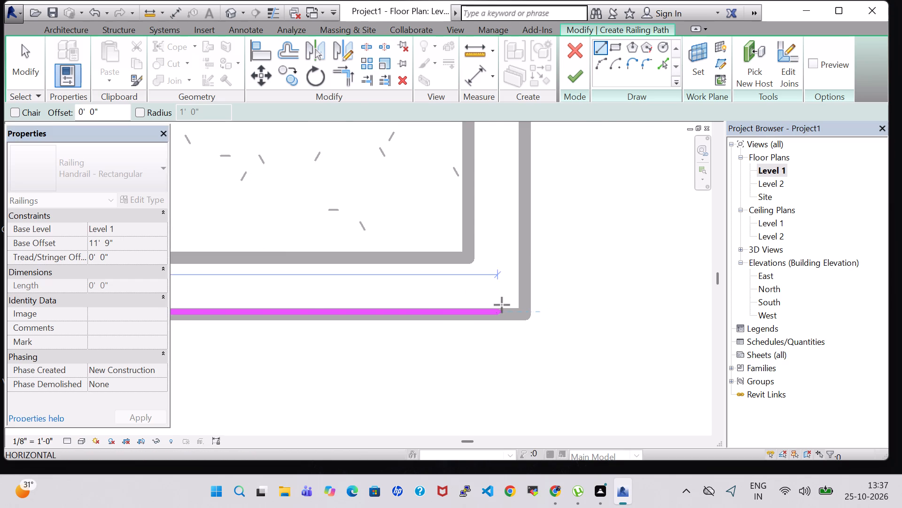
pyautogui.click(526, 308)
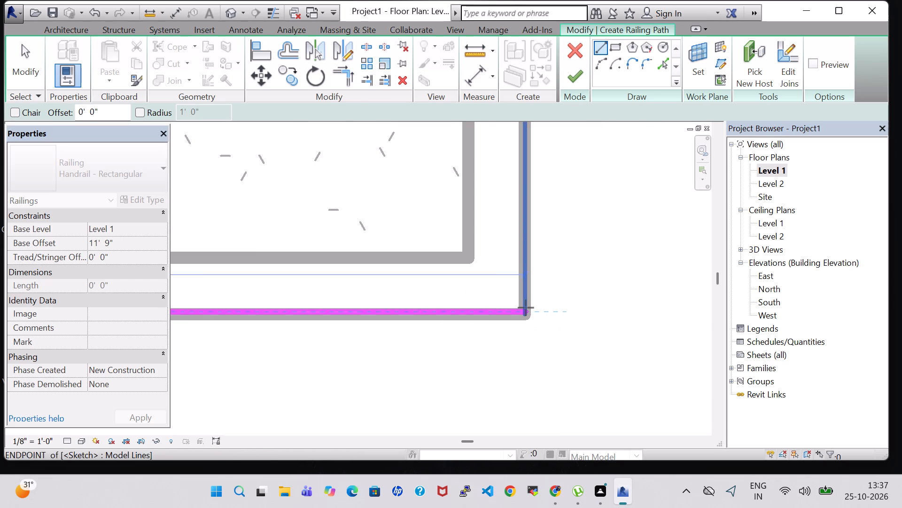
pyautogui.click(577, 73)
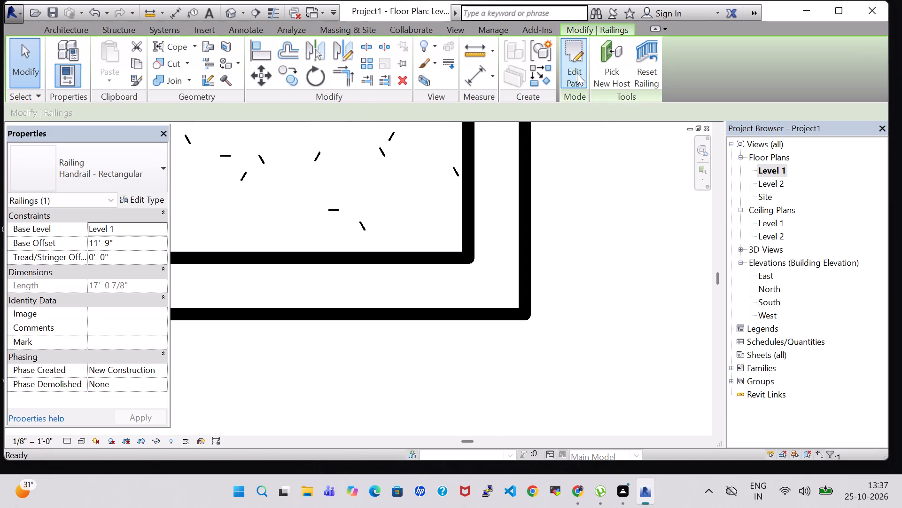
# In the 3D view, change the eastern front roof-edge railing's type to Glass Panel - Bottom Fill.
pyautogui.click(225, 14)
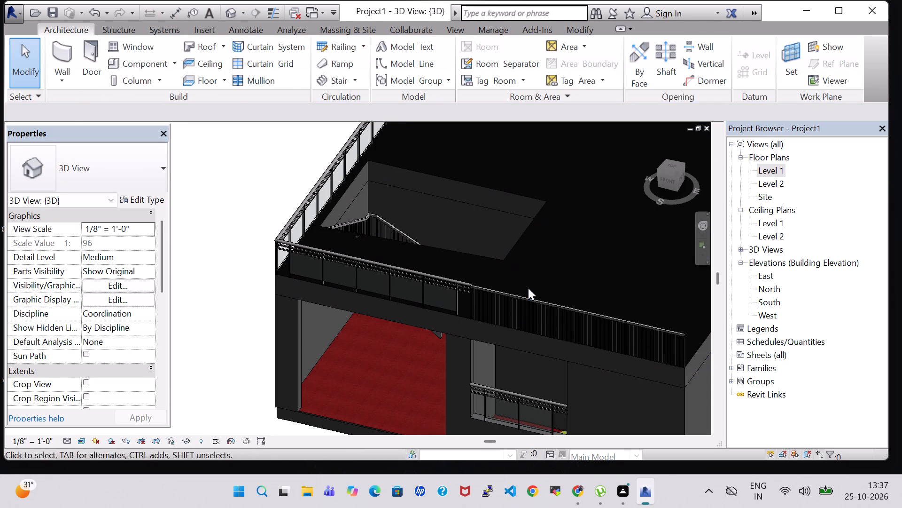
pyautogui.click(529, 302)
pyautogui.click(136, 151)
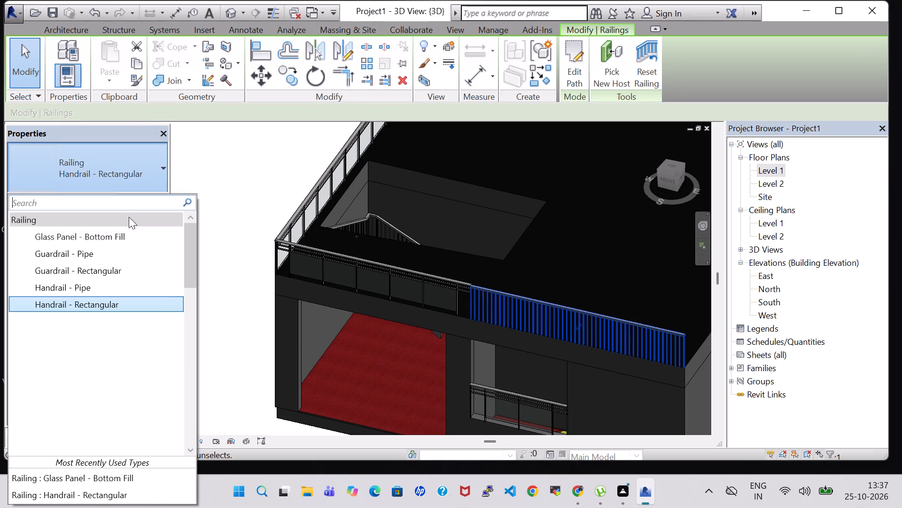
pyautogui.click(132, 239)
pyautogui.click(210, 163)
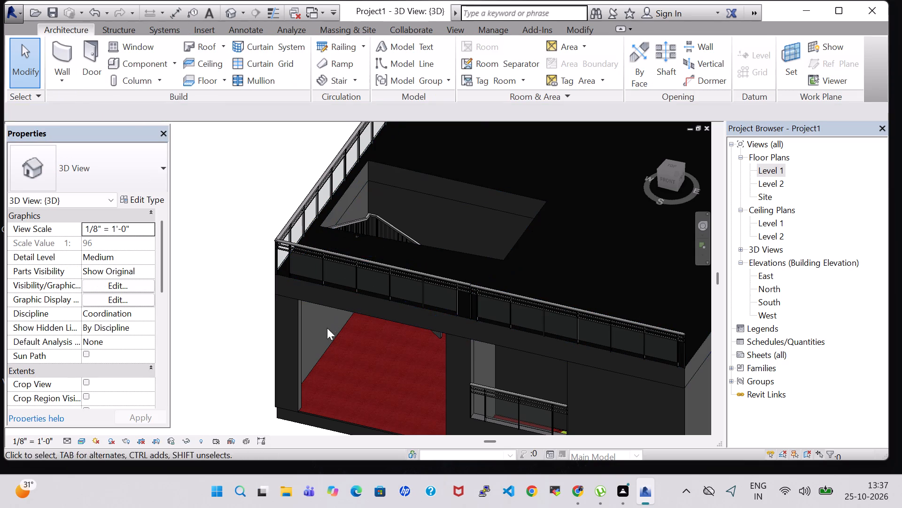
# Delete the eastern front roof-edge railing in the 3D view.
pyautogui.keyDown('shift'); pyautogui.moveTo(251, 339); pyautogui.dragTo(311, 317, button='middle'); pyautogui.keyUp('shift')
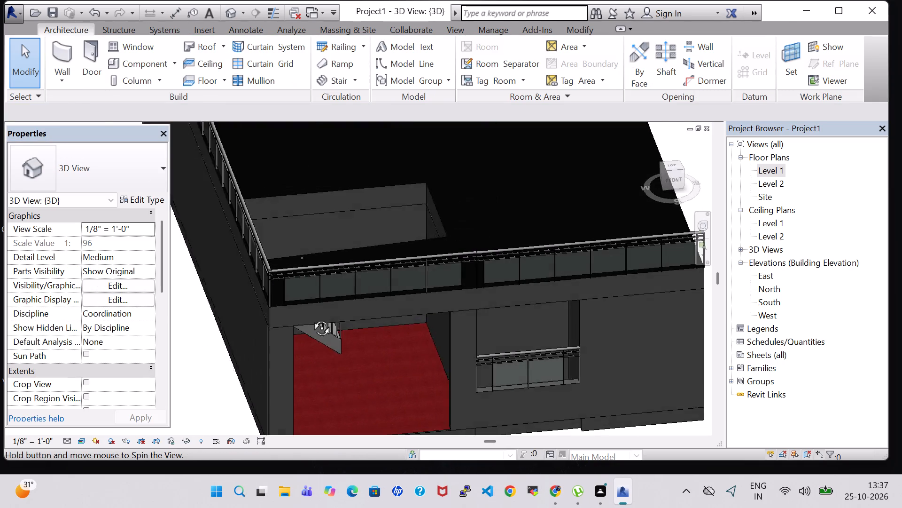
pyautogui.keyDown('shift'); pyautogui.moveTo(311, 317); pyautogui.dragTo(314, 295, button='middle'); pyautogui.keyUp('shift')
pyautogui.scroll(1, 425, 355)
pyautogui.keyDown('shift'); pyautogui.moveTo(425, 355); pyautogui.dragTo(381, 341, button='middle'); pyautogui.keyUp('shift')
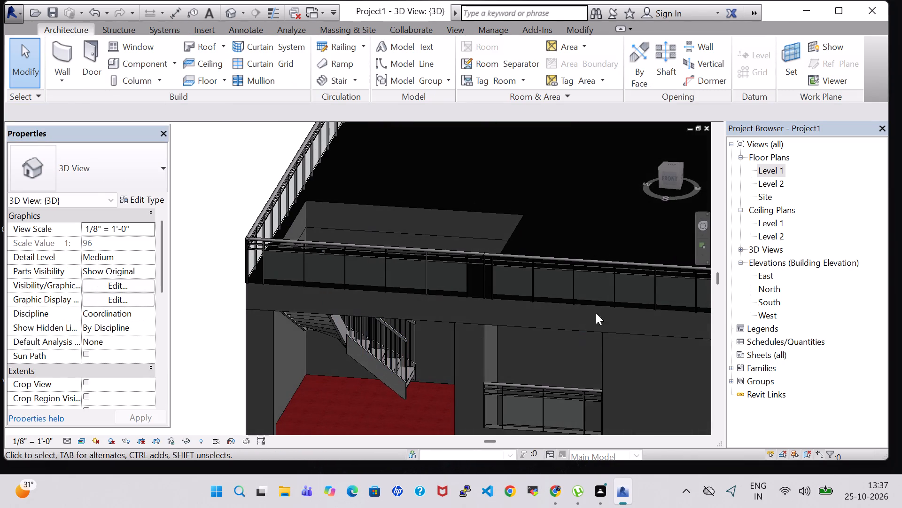
pyautogui.click(594, 263)
pyautogui.press('Delete')
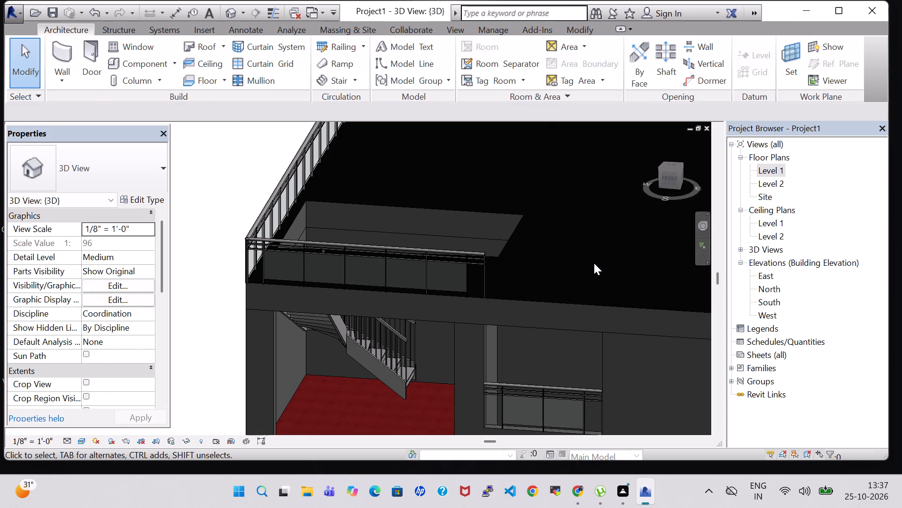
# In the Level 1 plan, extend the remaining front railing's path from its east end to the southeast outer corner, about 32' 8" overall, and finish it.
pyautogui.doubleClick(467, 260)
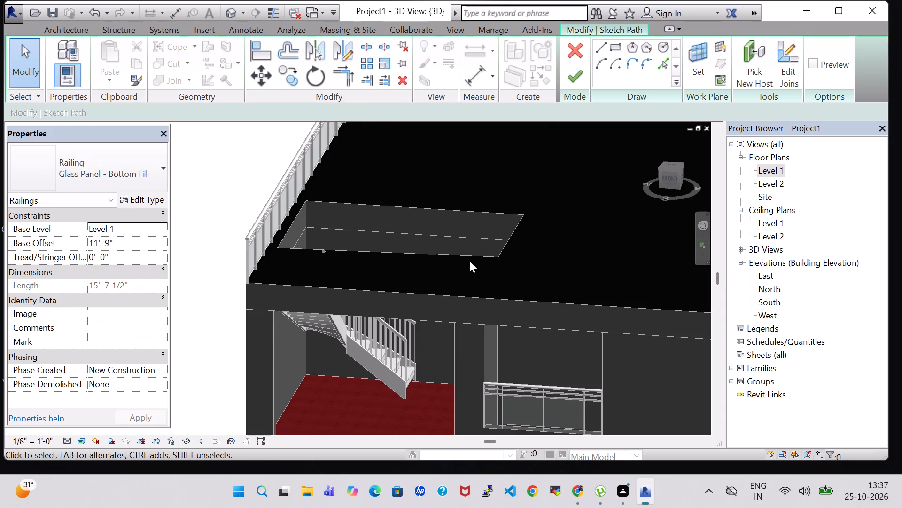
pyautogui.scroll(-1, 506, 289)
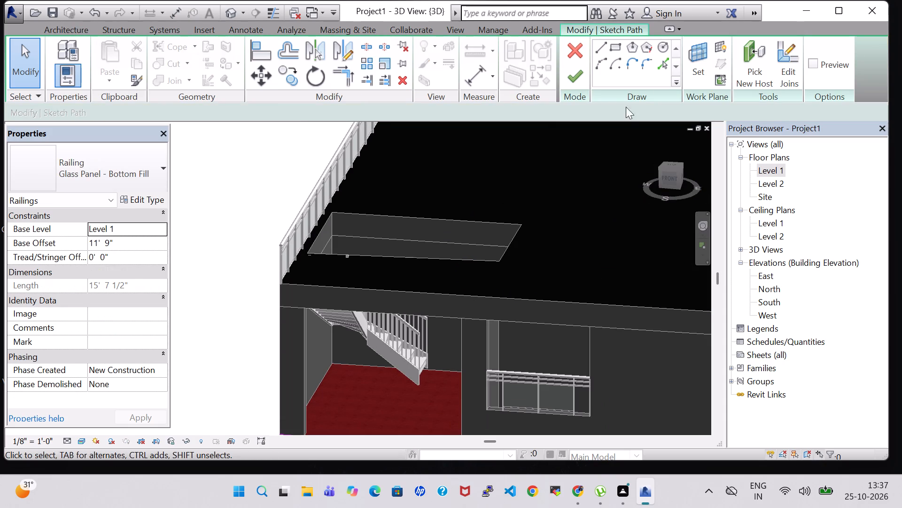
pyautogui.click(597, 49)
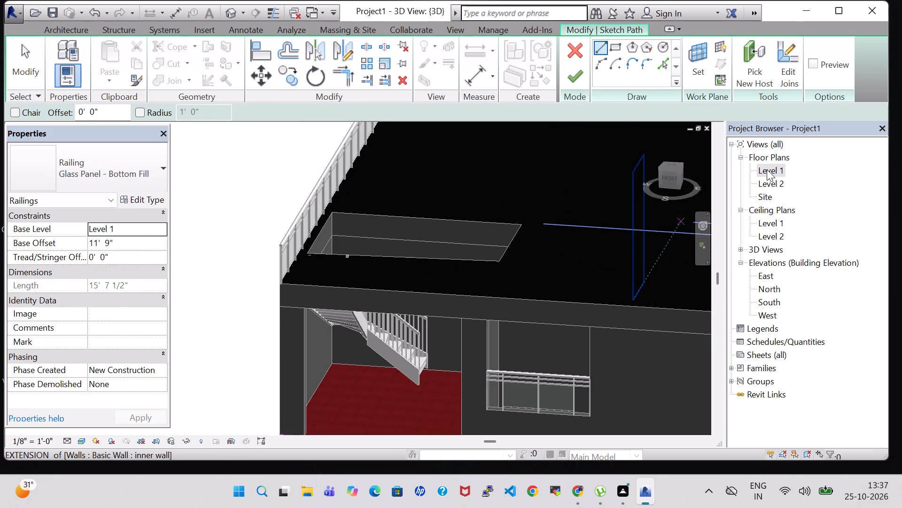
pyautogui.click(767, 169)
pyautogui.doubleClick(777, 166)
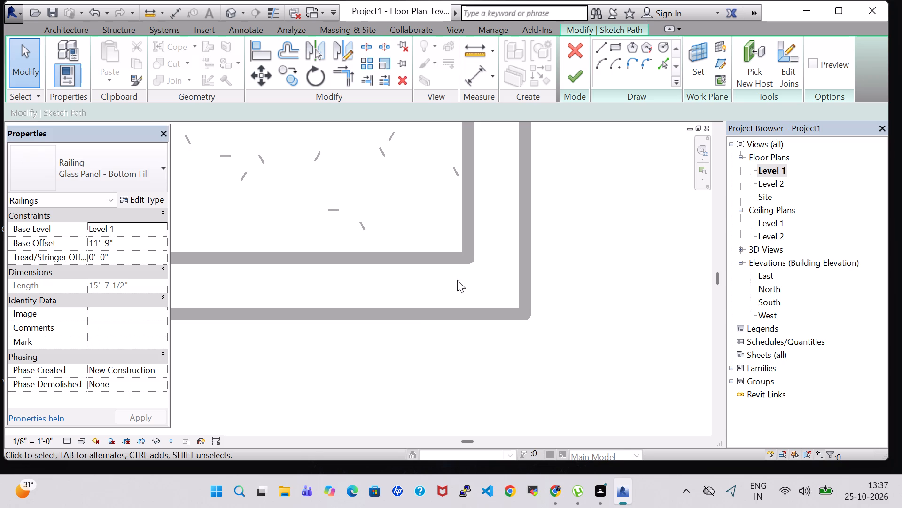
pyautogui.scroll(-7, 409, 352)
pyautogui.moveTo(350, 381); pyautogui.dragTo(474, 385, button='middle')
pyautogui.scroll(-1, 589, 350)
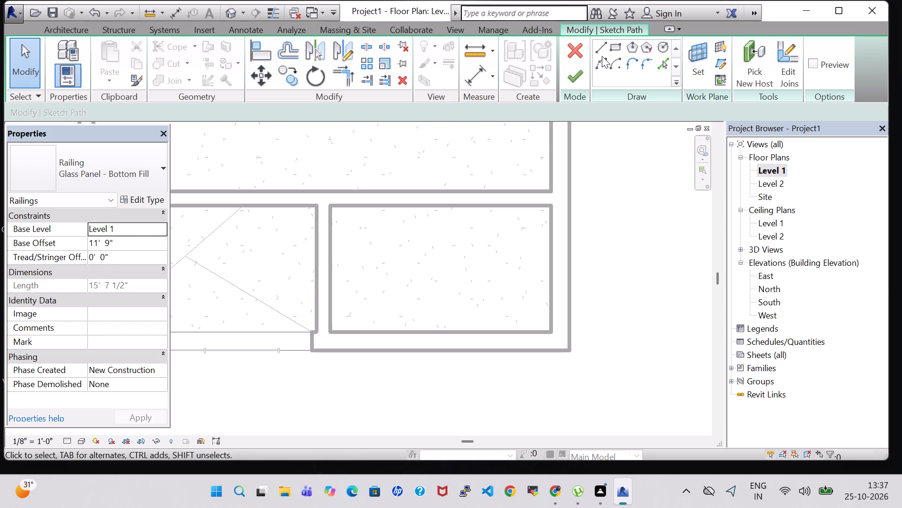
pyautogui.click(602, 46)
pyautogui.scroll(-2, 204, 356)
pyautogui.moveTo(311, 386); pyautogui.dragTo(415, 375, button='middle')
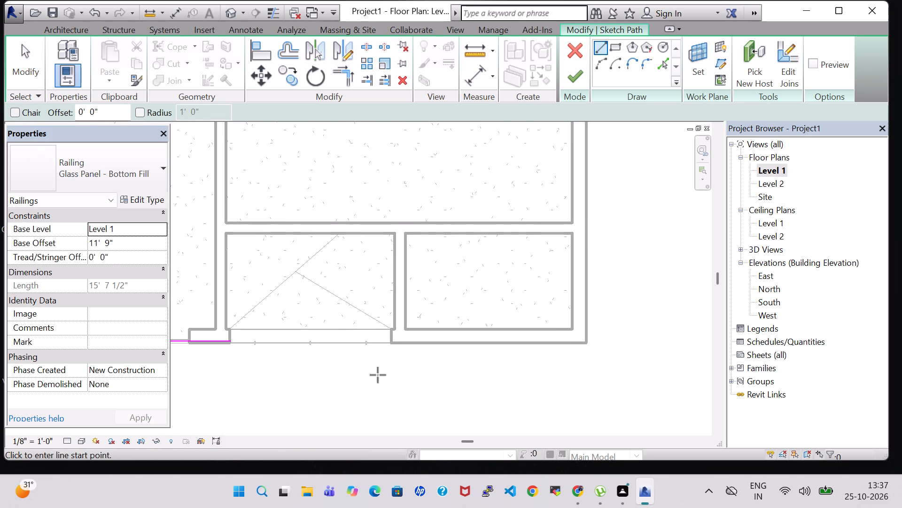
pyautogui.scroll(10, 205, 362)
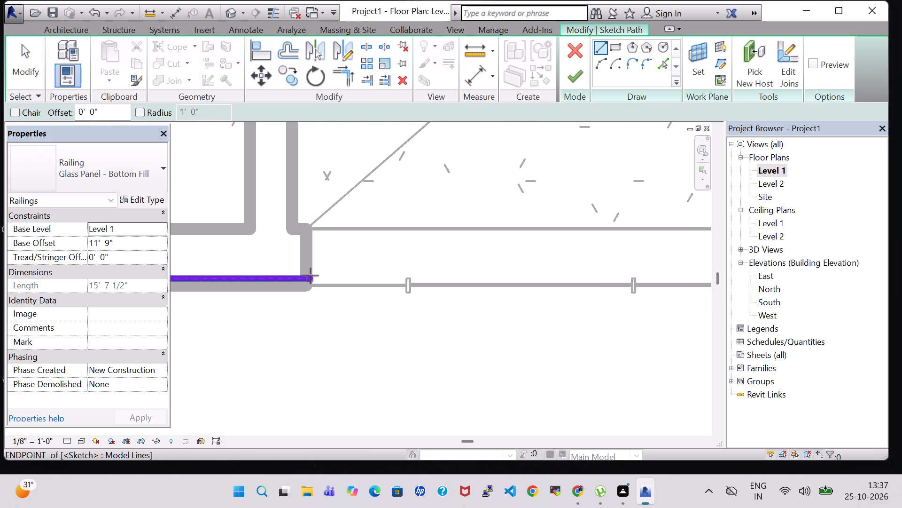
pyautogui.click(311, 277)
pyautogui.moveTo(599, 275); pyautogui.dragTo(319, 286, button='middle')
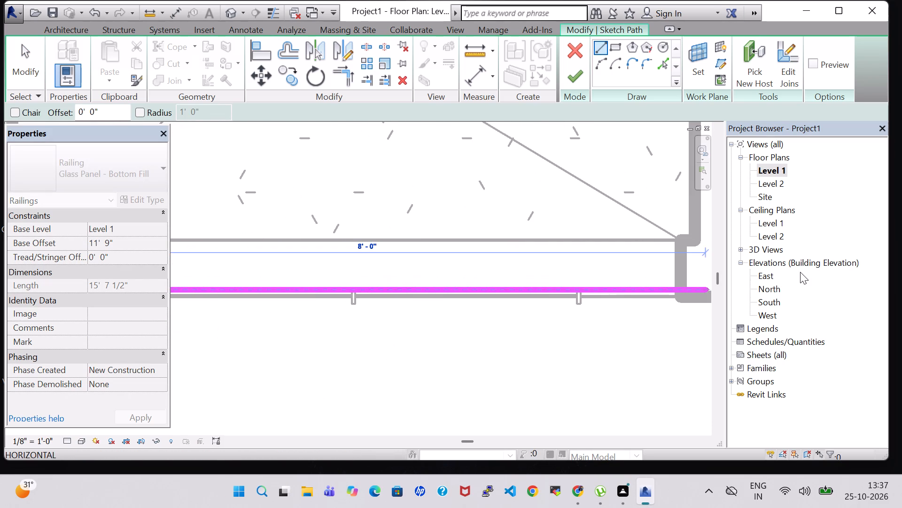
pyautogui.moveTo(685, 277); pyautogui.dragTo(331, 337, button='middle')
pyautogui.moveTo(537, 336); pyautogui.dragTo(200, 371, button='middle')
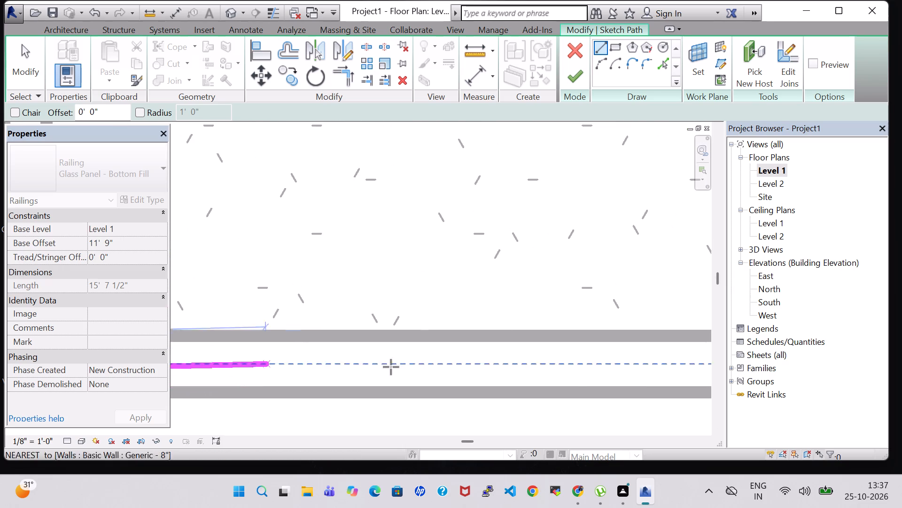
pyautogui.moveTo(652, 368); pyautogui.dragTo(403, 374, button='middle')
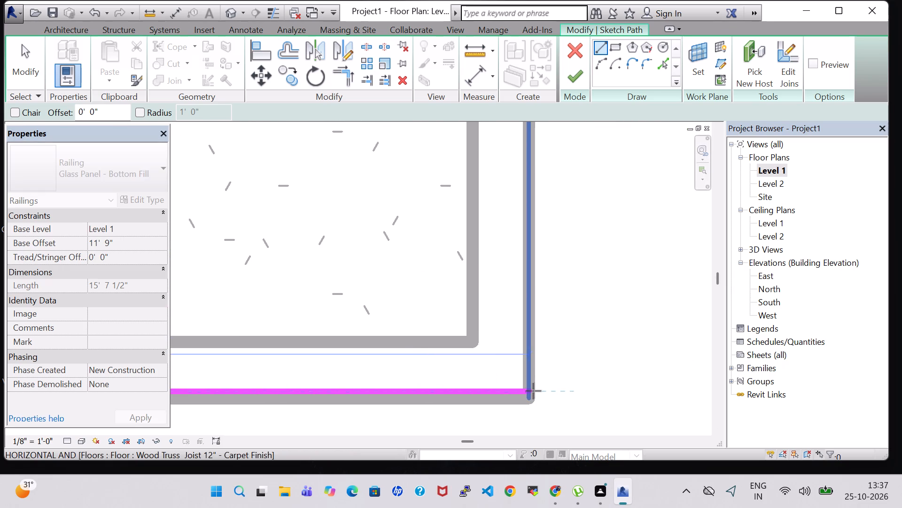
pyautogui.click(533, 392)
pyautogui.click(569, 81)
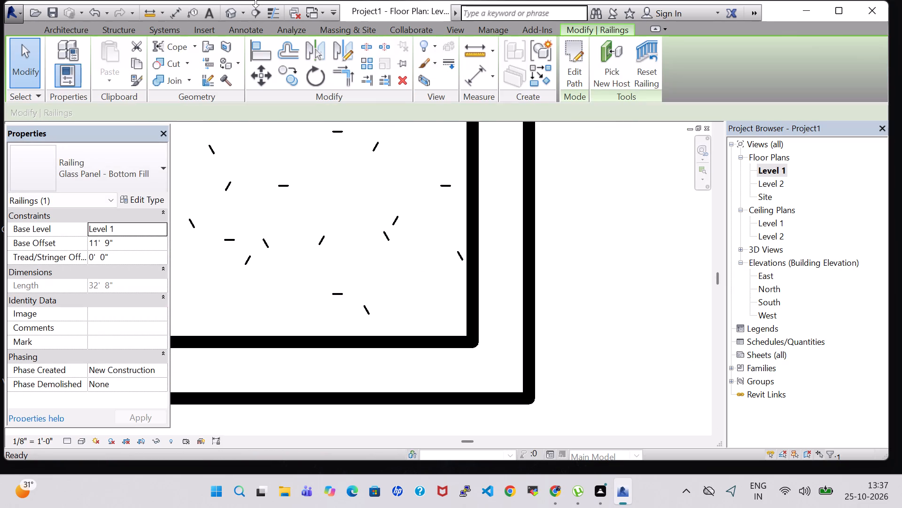
# Inspect the extended front roof-edge railing in the 3D view and delete it.
pyautogui.click(232, 9)
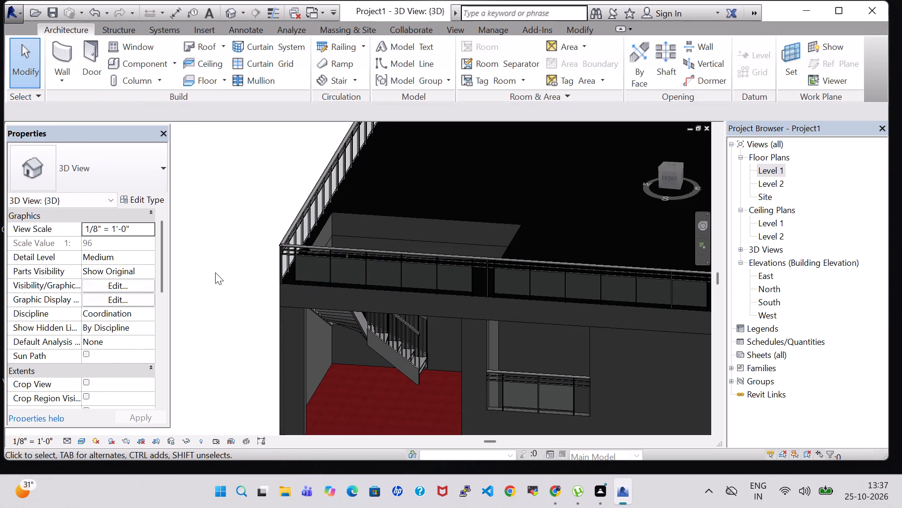
pyautogui.click(237, 286)
pyautogui.moveTo(182, 299); pyautogui.dragTo(278, 323, button='middle')
pyautogui.scroll(-1, 278, 323)
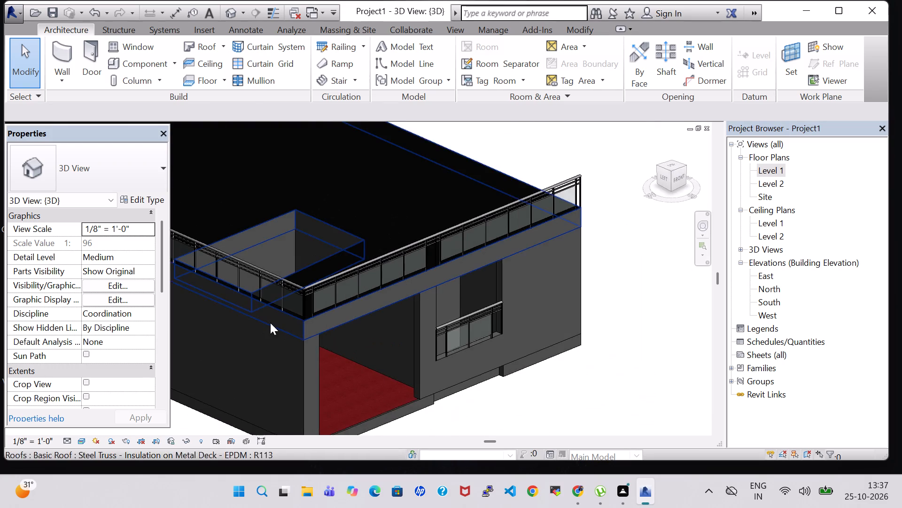
pyautogui.moveTo(269, 323); pyautogui.dragTo(353, 341, button='middle')
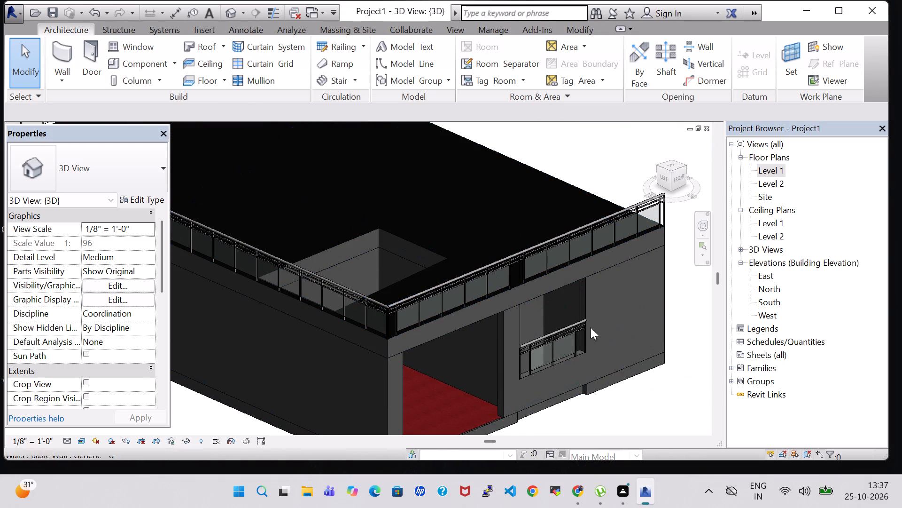
pyautogui.click(518, 269)
pyautogui.click(654, 401)
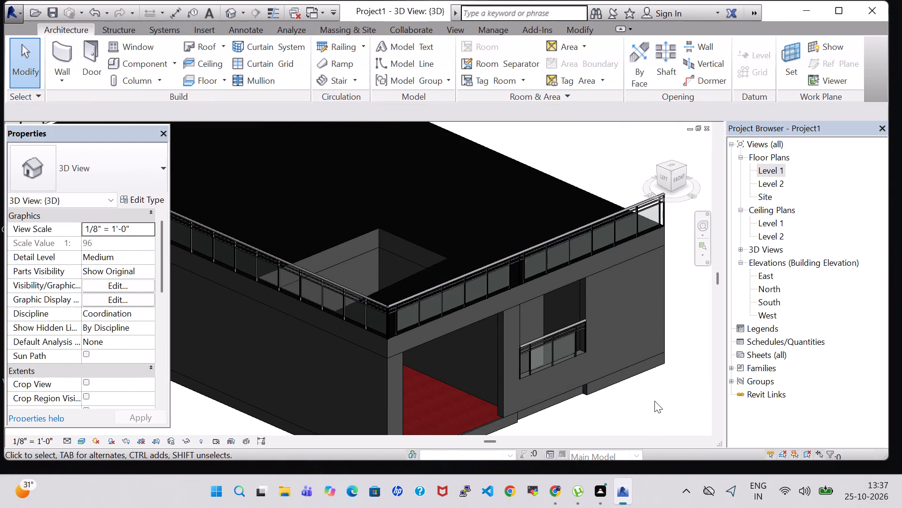
pyautogui.keyDown('shift'); pyautogui.moveTo(654, 401); pyautogui.dragTo(577, 390, button='middle'); pyautogui.keyUp('shift')
pyautogui.click(573, 285)
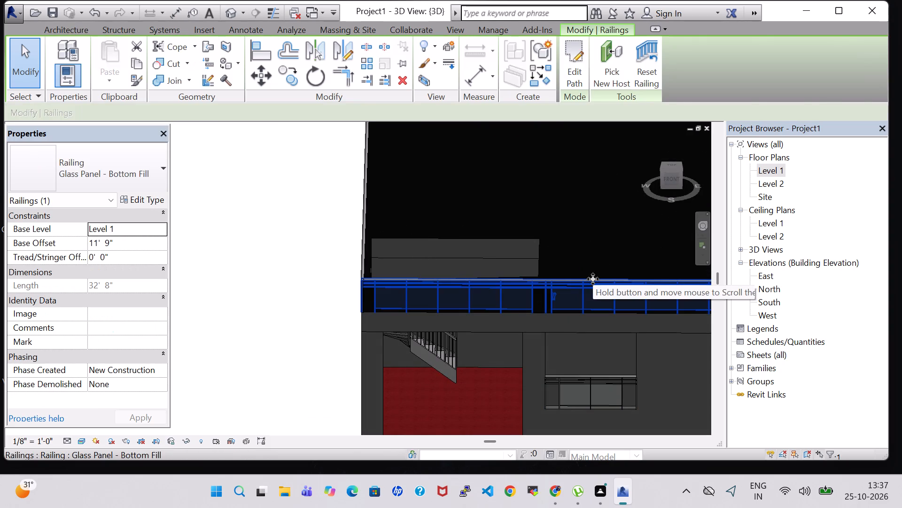
pyautogui.press('Delete')
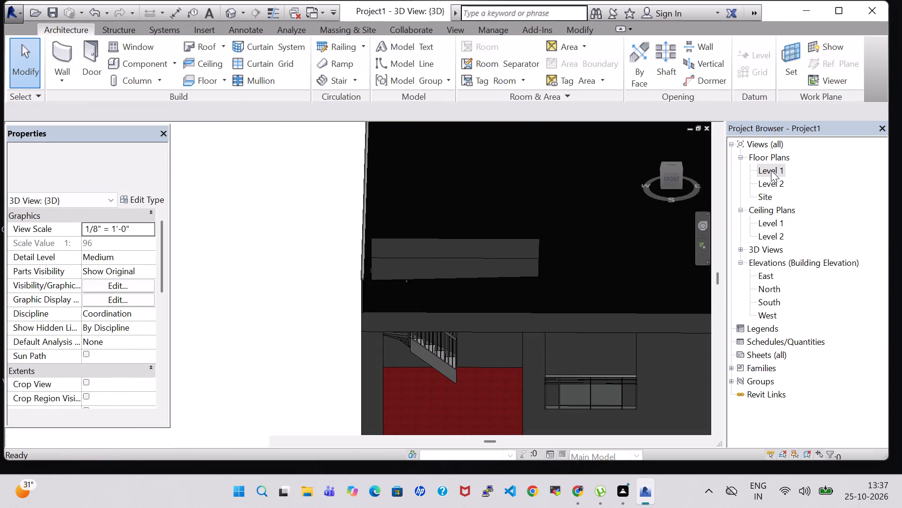
# In the Level 1 plan, sketch one continuous railing path about 32' 8" long from the southwest to the southeast outer corner and finish it.
pyautogui.doubleClick(771, 170)
pyautogui.scroll(-2, 373, 224)
pyautogui.scroll(-7, 381, 183)
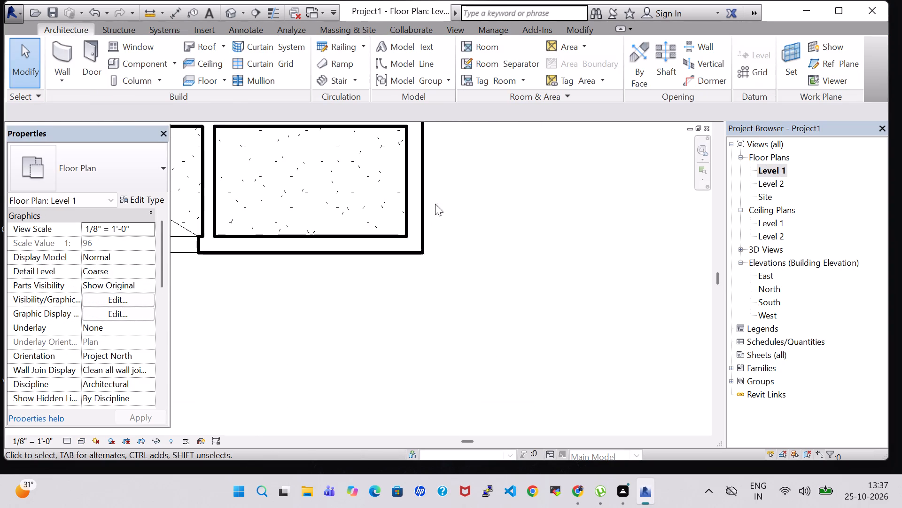
pyautogui.moveTo(497, 203); pyautogui.dragTo(537, 204, button='middle')
pyautogui.click(341, 47)
pyautogui.scroll(-4, 282, 254)
pyautogui.moveTo(281, 315); pyautogui.dragTo(336, 327, button='middle')
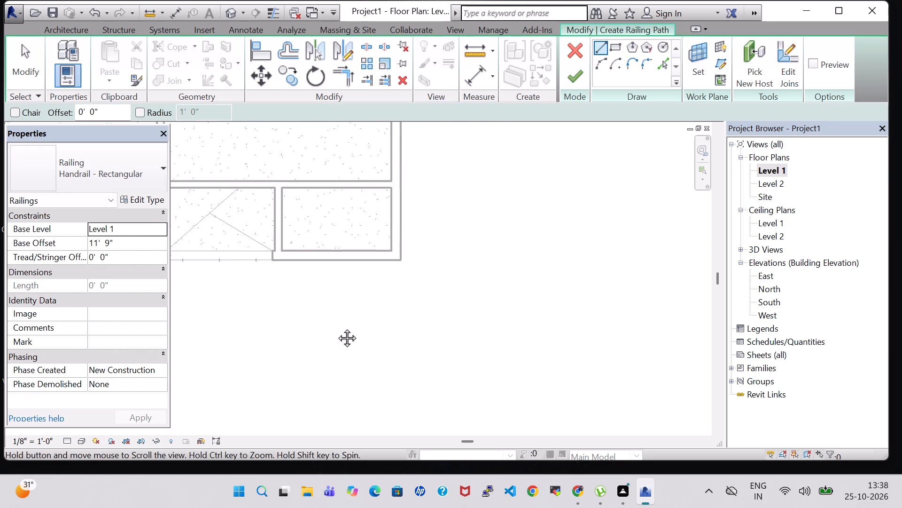
pyautogui.moveTo(336, 327); pyautogui.dragTo(516, 348, button='middle')
pyautogui.moveTo(249, 315); pyautogui.dragTo(356, 342, button='middle')
pyautogui.scroll(10, 265, 329)
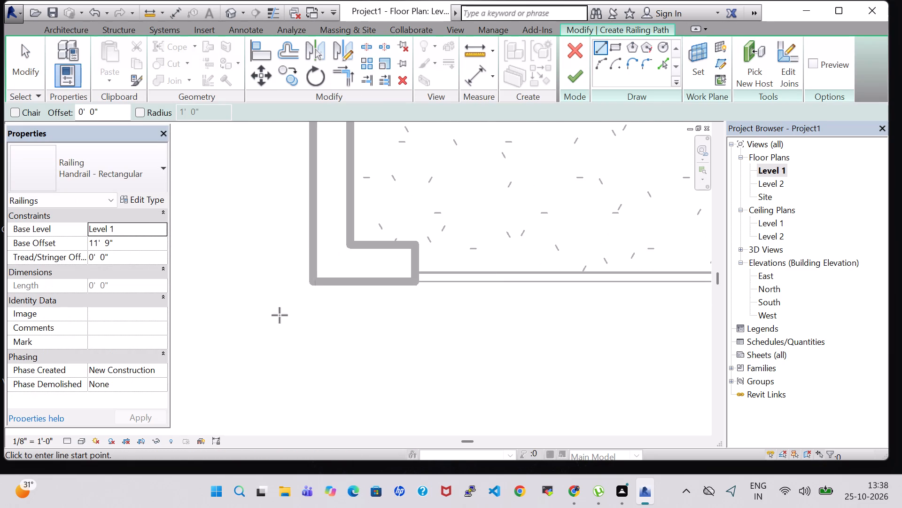
pyautogui.scroll(4, 323, 284)
pyautogui.click(305, 282)
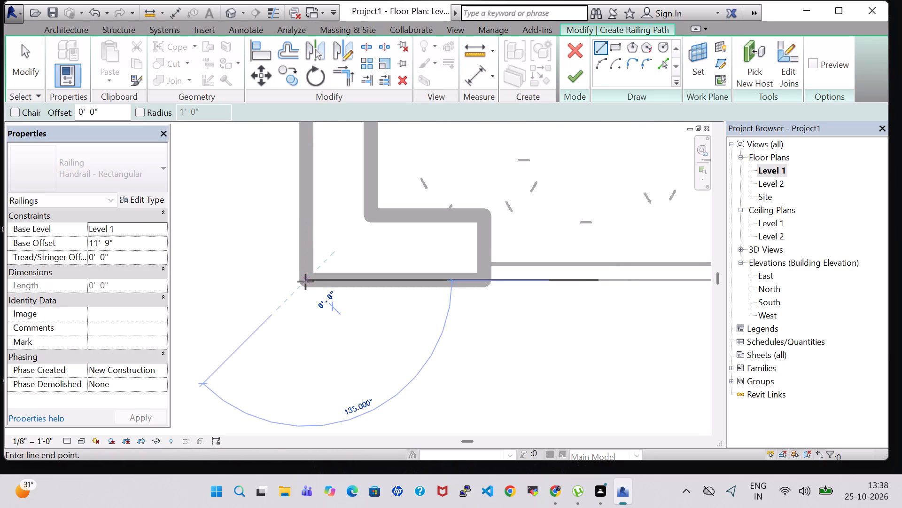
pyautogui.moveTo(664, 275); pyautogui.dragTo(296, 307, button='middle')
pyautogui.moveTo(649, 311); pyautogui.dragTo(284, 318, button='middle')
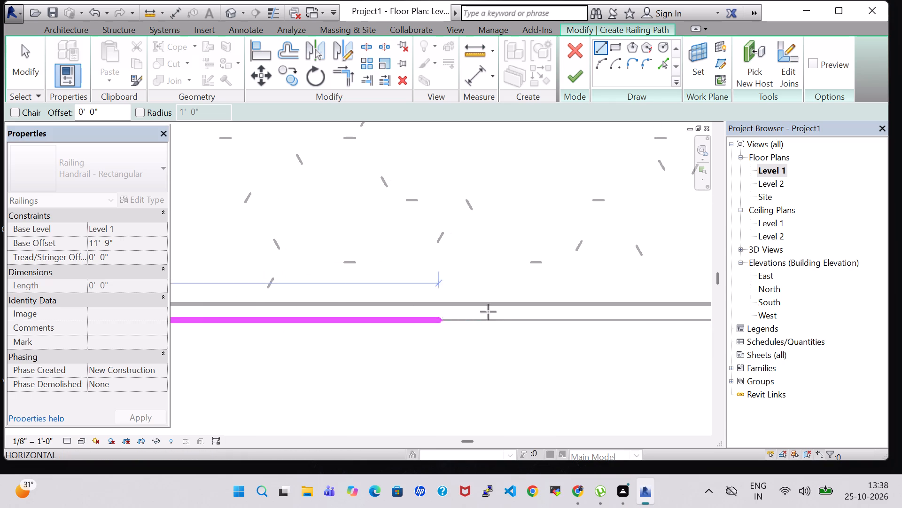
pyautogui.moveTo(563, 312); pyautogui.dragTo(318, 328, button='middle')
pyautogui.scroll(-5, 318, 328)
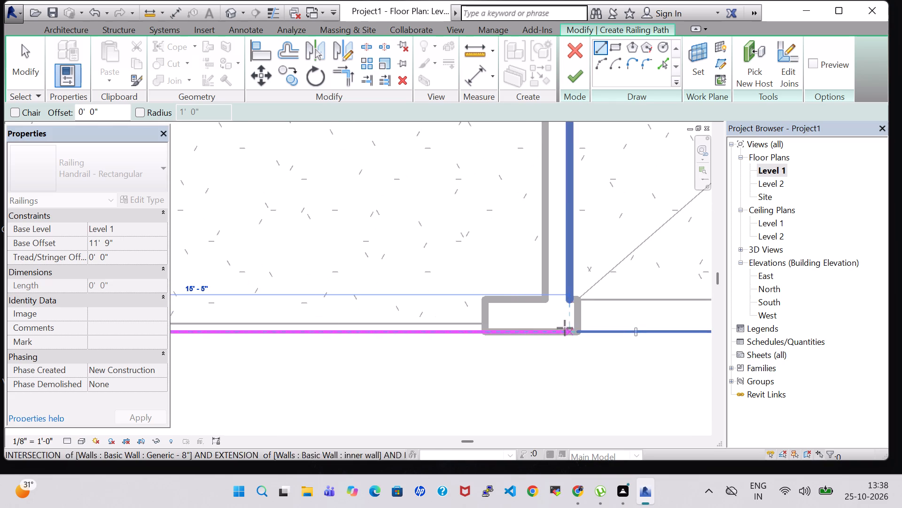
pyautogui.moveTo(565, 328); pyautogui.dragTo(249, 328, button='middle')
pyautogui.moveTo(628, 328); pyautogui.dragTo(101, 332, button='middle')
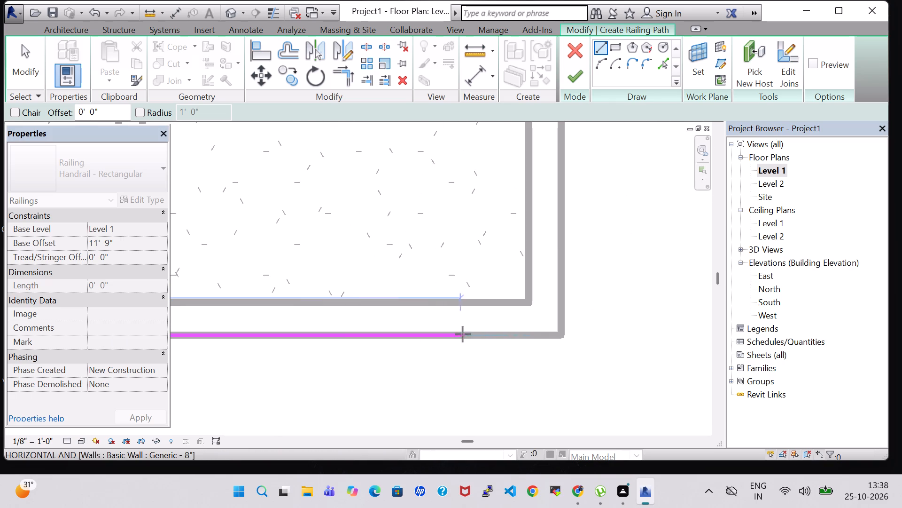
pyautogui.click(566, 328)
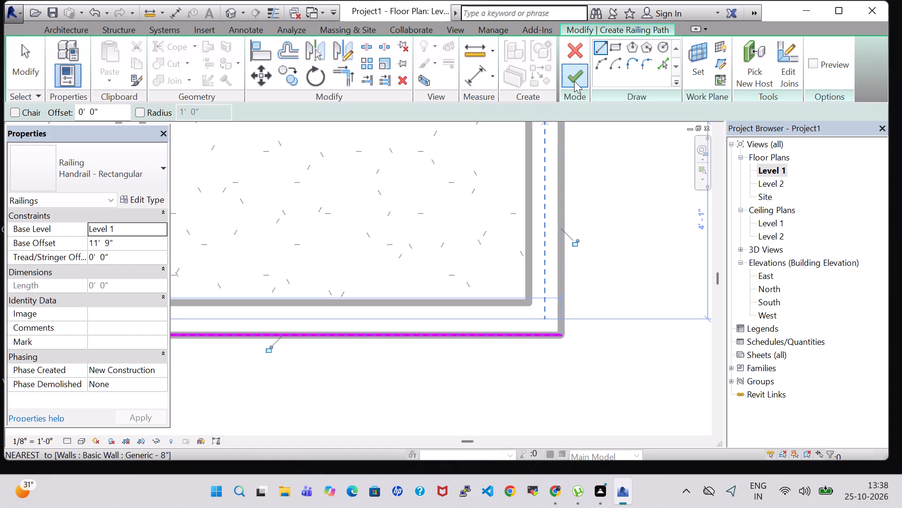
pyautogui.click(574, 81)
# In the 3D view, change the new front roof-edge railing's type to Glass Panel - Bottom Fill.
pyautogui.click(230, 13)
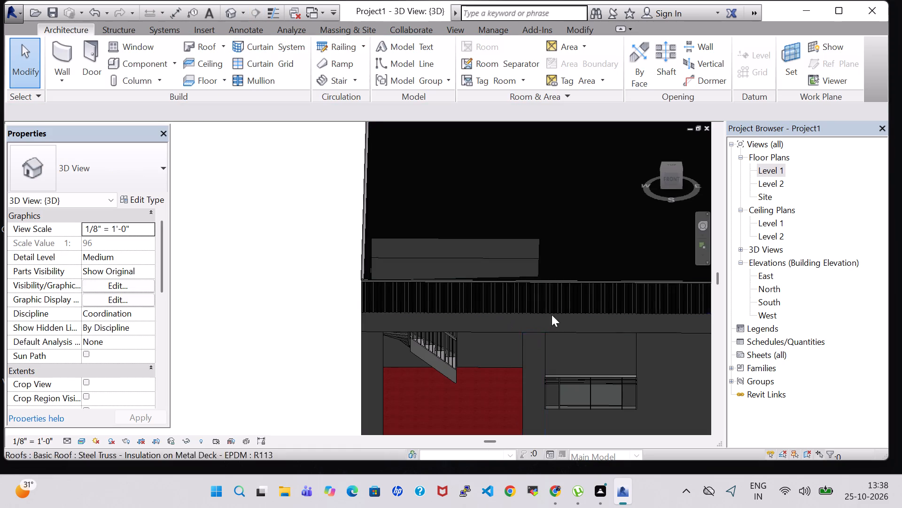
pyautogui.click(546, 292)
pyautogui.click(121, 170)
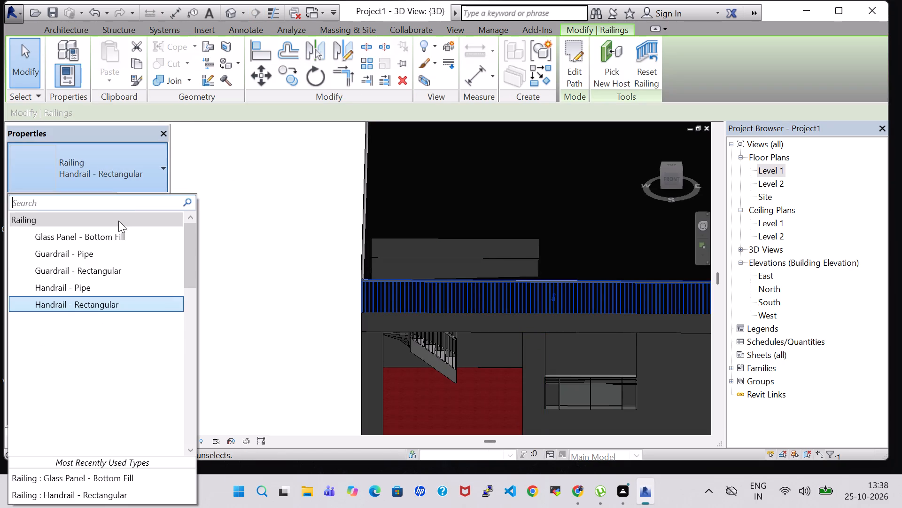
pyautogui.click(116, 232)
pyautogui.click(244, 260)
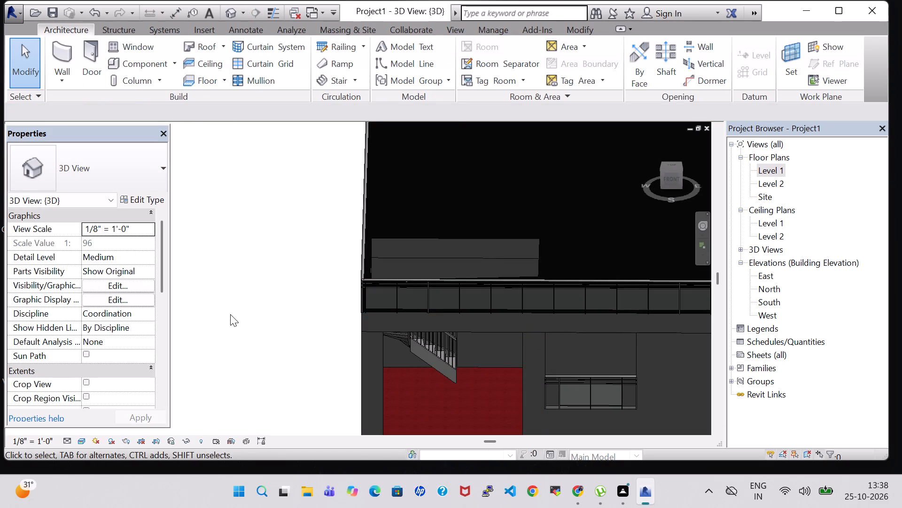
# Nudge the full-length front roof-edge railing two increments inward from the front roof edge.
pyautogui.keyDown('shift'); pyautogui.moveTo(230, 314); pyautogui.dragTo(188, 317, button='middle'); pyautogui.keyUp('shift')
pyautogui.moveTo(302, 319); pyautogui.dragTo(142, 209, button='middle')
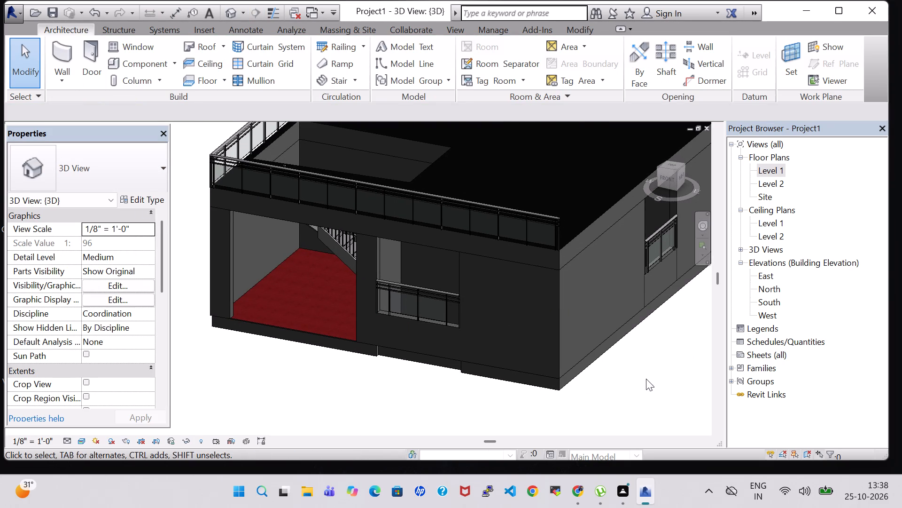
pyautogui.keyDown('shift'); pyautogui.moveTo(646, 379); pyautogui.dragTo(512, 395, button='middle'); pyautogui.keyUp('shift')
pyautogui.scroll(5, 280, 350)
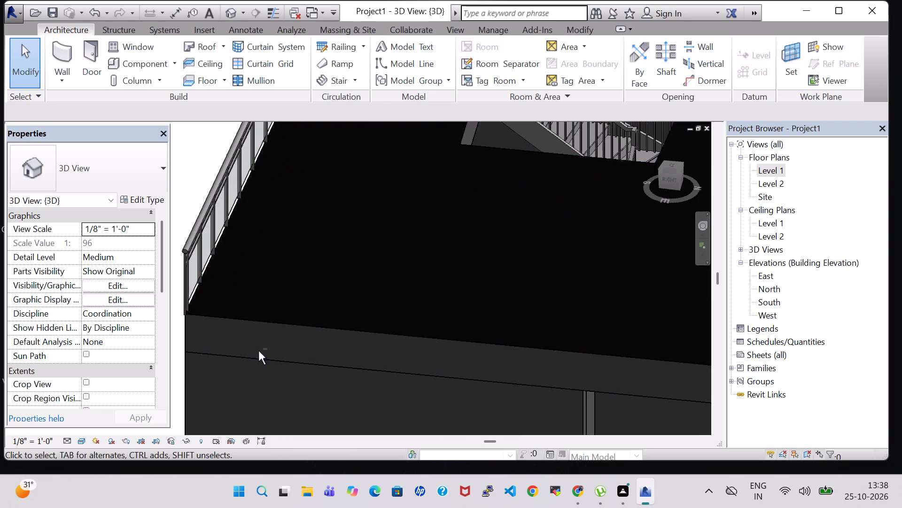
pyautogui.keyDown('shift'); pyautogui.moveTo(258, 351); pyautogui.dragTo(305, 354, button='middle'); pyautogui.keyUp('shift')
pyautogui.scroll(4, 415, 296)
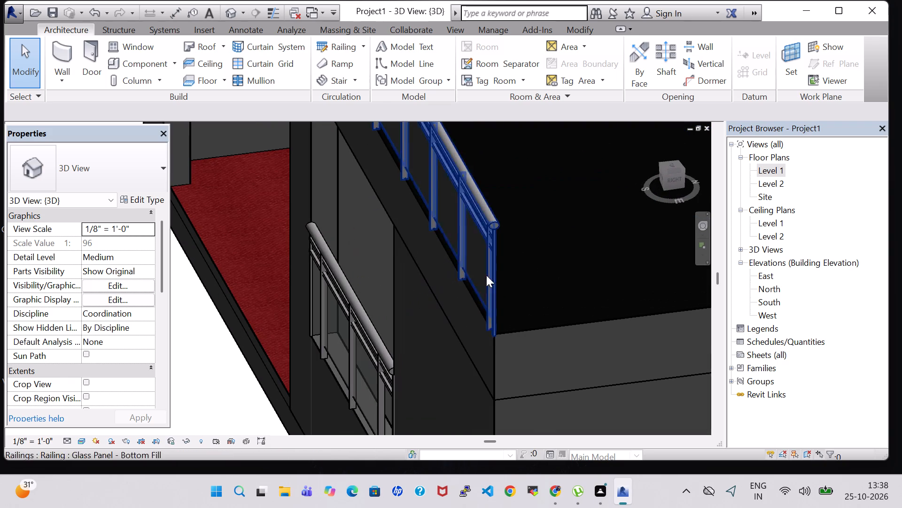
pyautogui.click(490, 228)
pyautogui.press('Right')
pyautogui.press('Right')
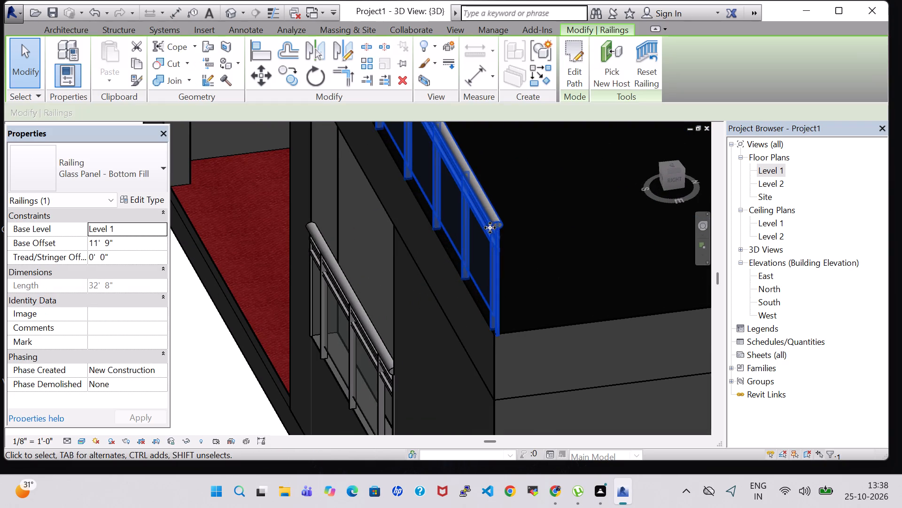
# Start a new railing path sketch in the Level 1 plan for the east roof edge.
pyautogui.click(208, 353)
pyautogui.keyDown('shift'); pyautogui.moveTo(202, 352); pyautogui.dragTo(197, 347, button='middle'); pyautogui.keyUp('shift')
pyautogui.scroll(-8, 422, 259)
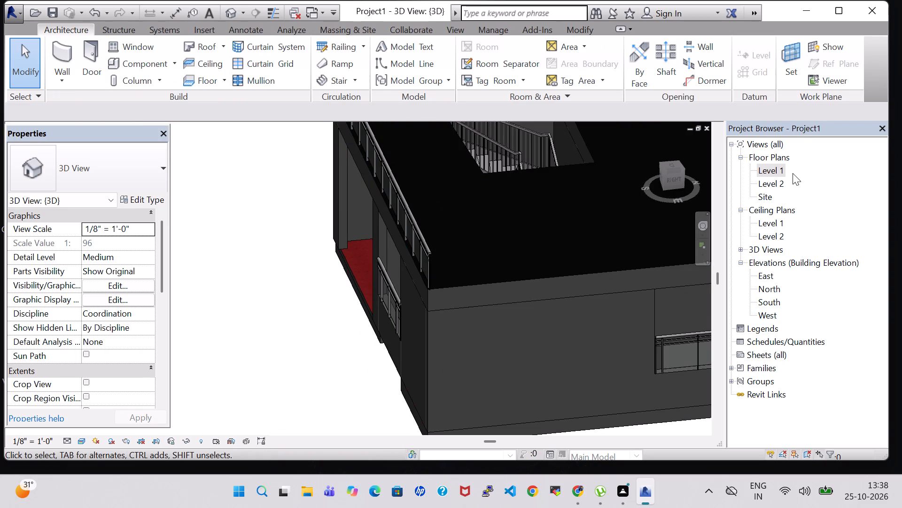
pyautogui.doubleClick(780, 173)
pyautogui.scroll(-4, 505, 237)
pyautogui.scroll(-1, 553, 210)
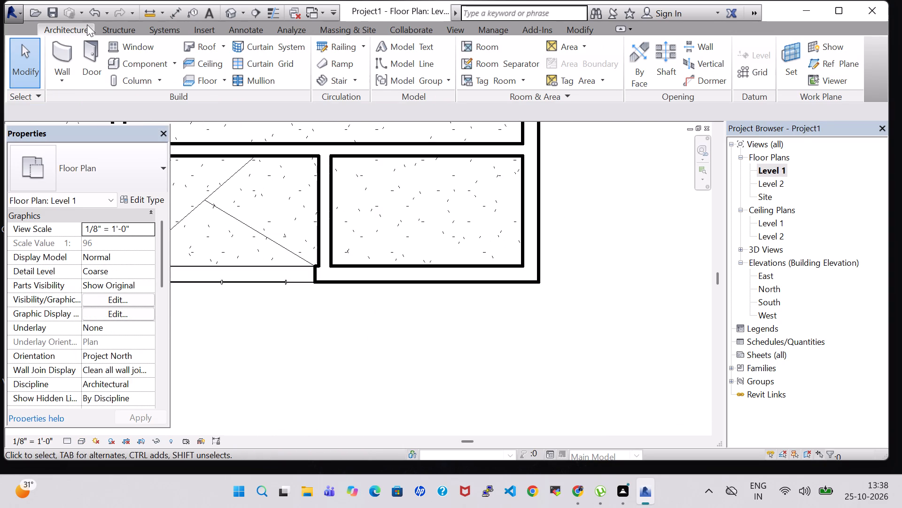
pyautogui.click(350, 53)
pyautogui.moveTo(578, 234); pyautogui.dragTo(545, 313, button='middle')
pyautogui.scroll(-3, 528, 324)
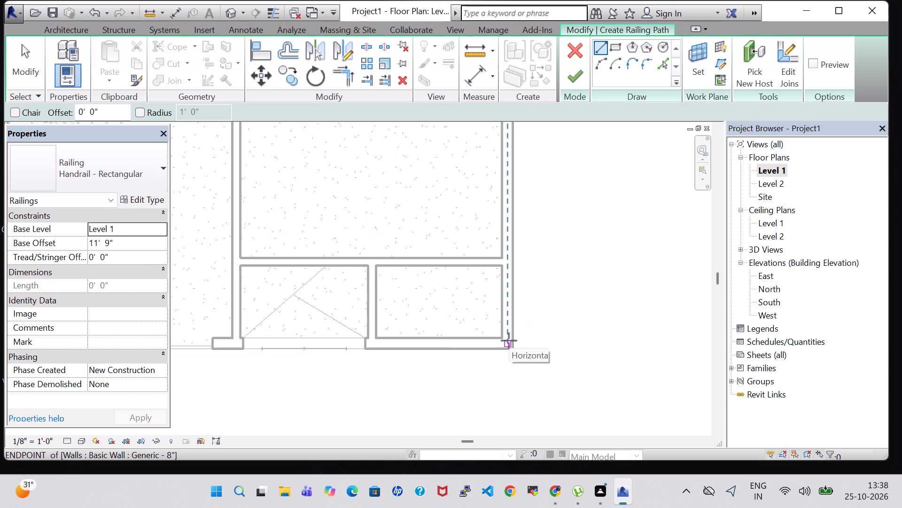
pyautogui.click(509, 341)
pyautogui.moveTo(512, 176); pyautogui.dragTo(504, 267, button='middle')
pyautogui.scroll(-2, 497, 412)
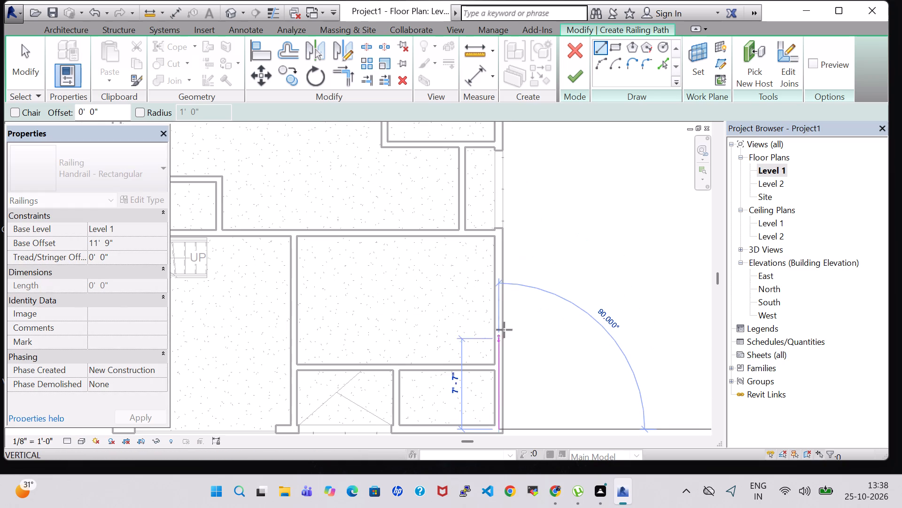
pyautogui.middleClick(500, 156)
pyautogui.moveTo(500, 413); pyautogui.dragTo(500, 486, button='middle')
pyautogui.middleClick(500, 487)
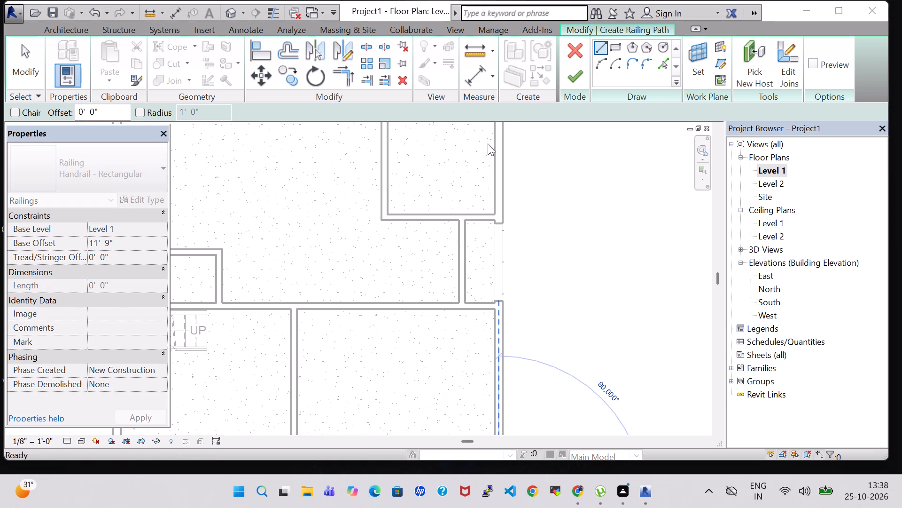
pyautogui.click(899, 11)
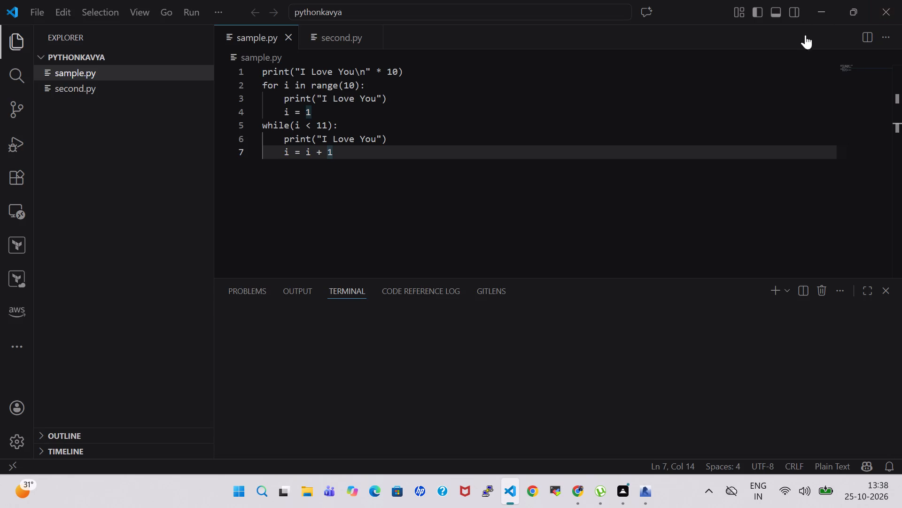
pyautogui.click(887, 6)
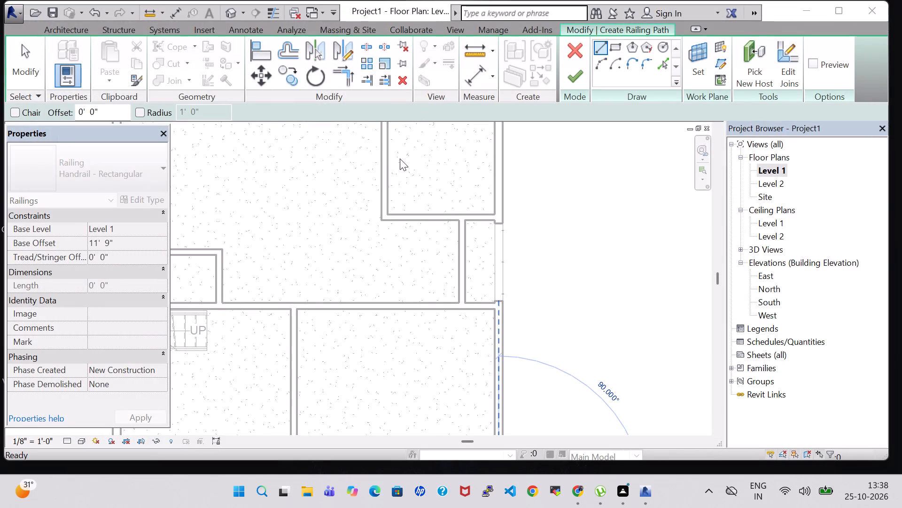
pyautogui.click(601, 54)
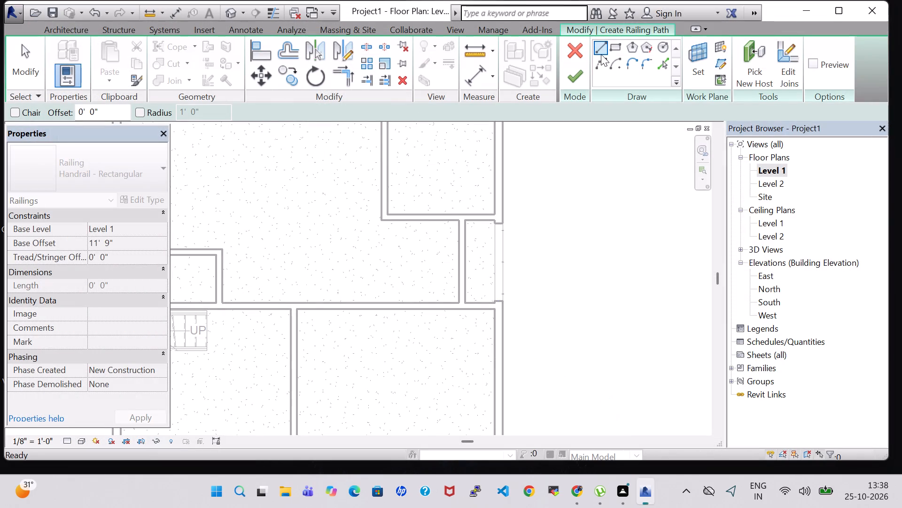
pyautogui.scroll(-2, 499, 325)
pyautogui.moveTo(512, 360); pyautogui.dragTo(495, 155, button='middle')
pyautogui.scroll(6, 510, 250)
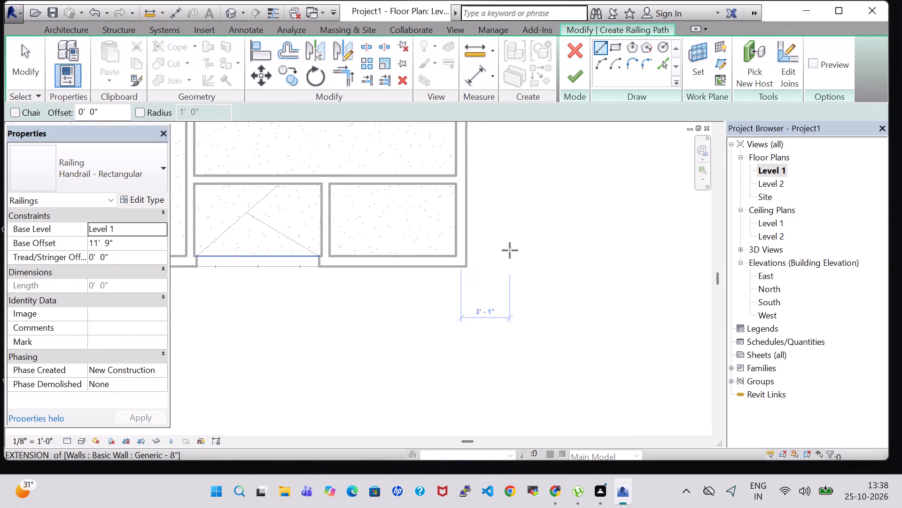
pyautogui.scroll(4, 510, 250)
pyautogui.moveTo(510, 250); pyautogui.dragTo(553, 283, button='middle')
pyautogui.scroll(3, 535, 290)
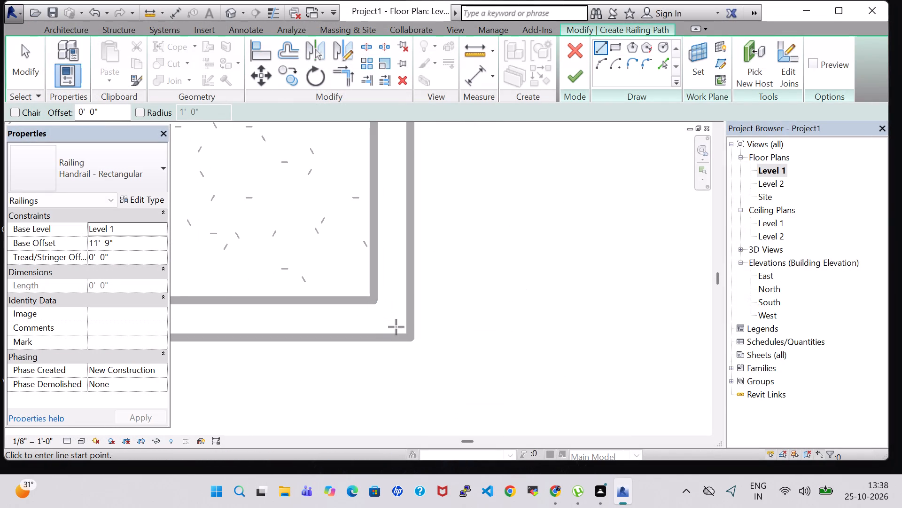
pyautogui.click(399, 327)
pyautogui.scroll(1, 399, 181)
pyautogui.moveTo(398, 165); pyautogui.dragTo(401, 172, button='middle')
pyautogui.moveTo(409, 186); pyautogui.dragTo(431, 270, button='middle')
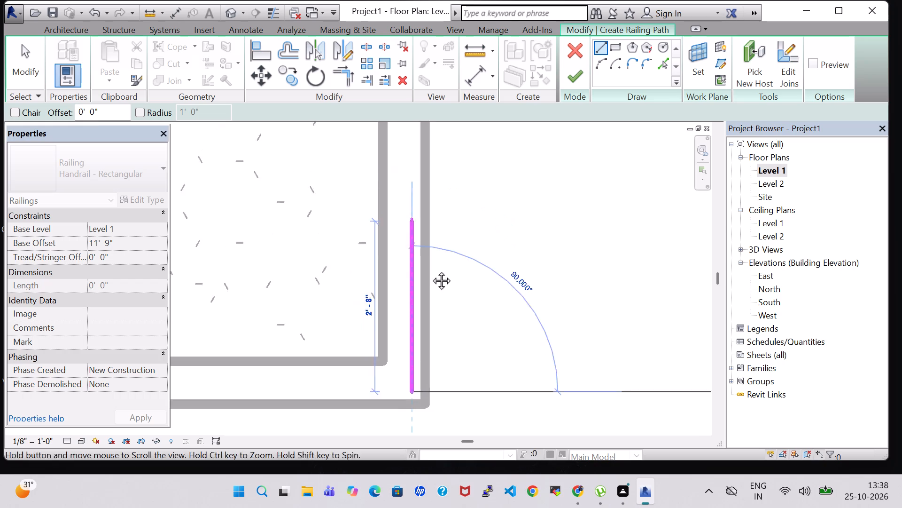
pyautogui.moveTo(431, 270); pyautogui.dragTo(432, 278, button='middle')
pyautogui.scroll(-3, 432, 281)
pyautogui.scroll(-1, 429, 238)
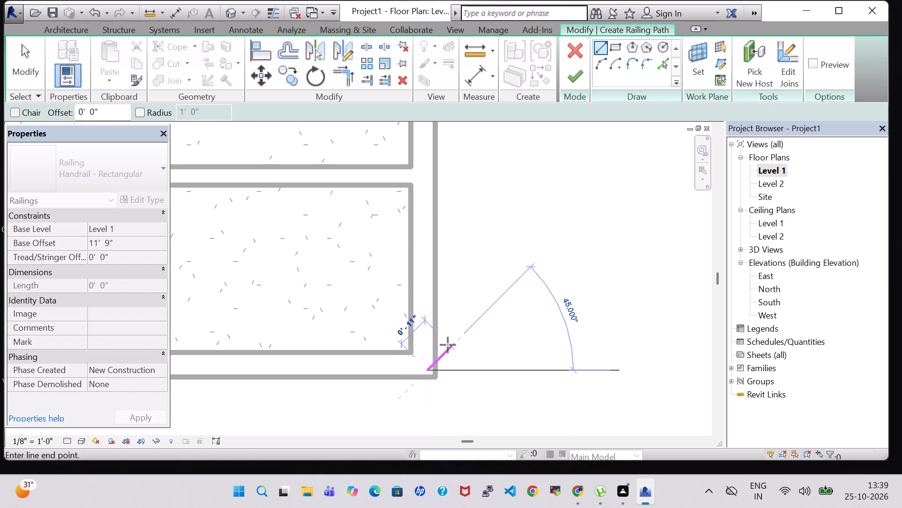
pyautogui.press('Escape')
# Sketch one continuous railing path about 50' 5" long along the east wall from the southeast to the northeast corner and finish it.
pyautogui.scroll(4, 431, 365)
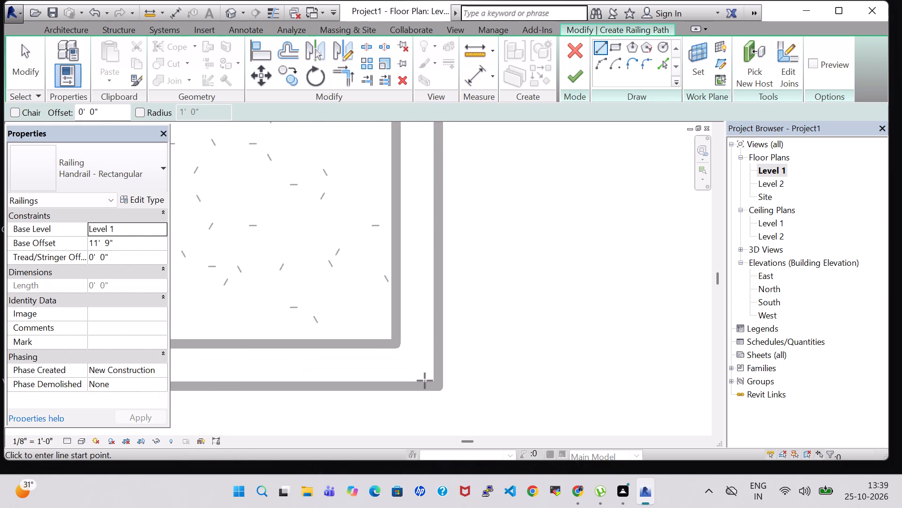
pyautogui.click(425, 381)
pyautogui.scroll(-4, 423, 146)
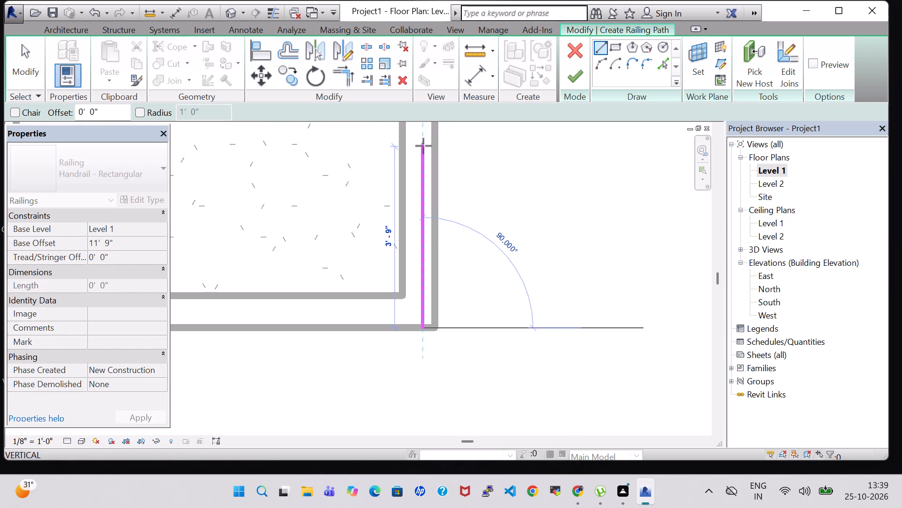
pyautogui.scroll(-8, 423, 146)
pyautogui.moveTo(423, 146); pyautogui.dragTo(424, 209, button='middle')
pyautogui.middleClick(420, 166)
pyautogui.moveTo(420, 166); pyautogui.dragTo(388, 304, button='middle')
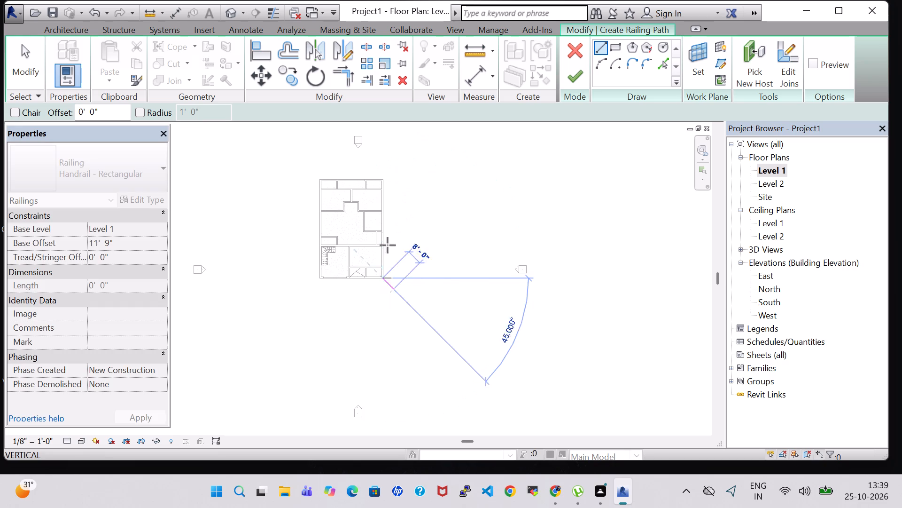
pyautogui.scroll(13, 383, 204)
pyautogui.moveTo(371, 136); pyautogui.dragTo(391, 202, button='middle')
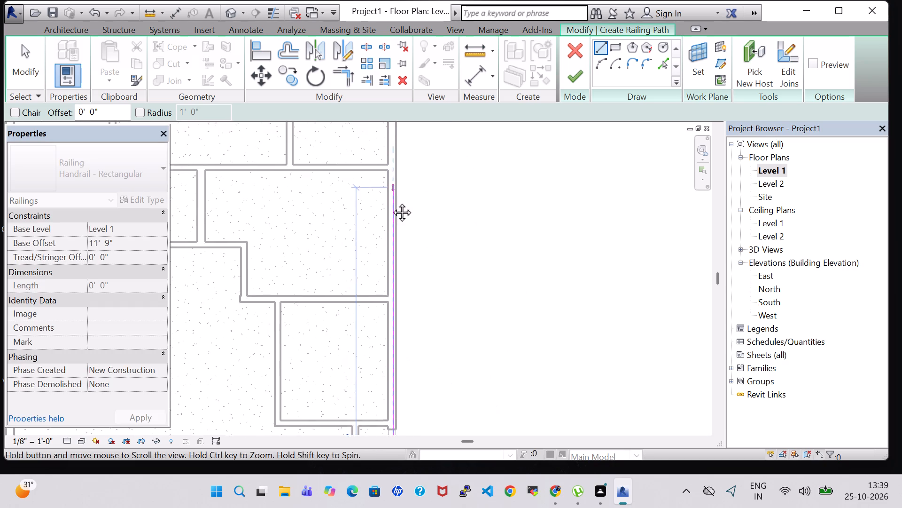
pyautogui.moveTo(391, 202); pyautogui.dragTo(405, 316, button='middle')
pyautogui.click(406, 239)
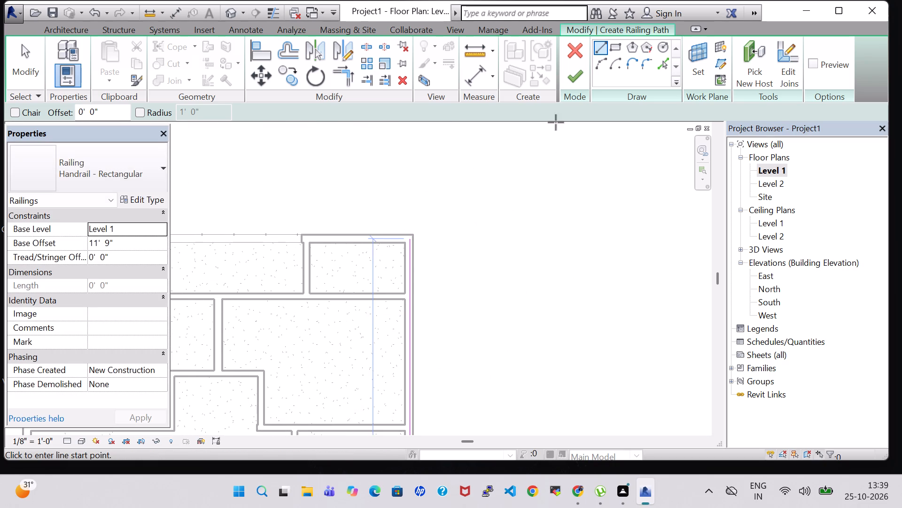
pyautogui.click(570, 82)
# In the 3D view, change the new east roof-edge railing's type to Glass Panel - Bottom Fill.
pyautogui.click(225, 15)
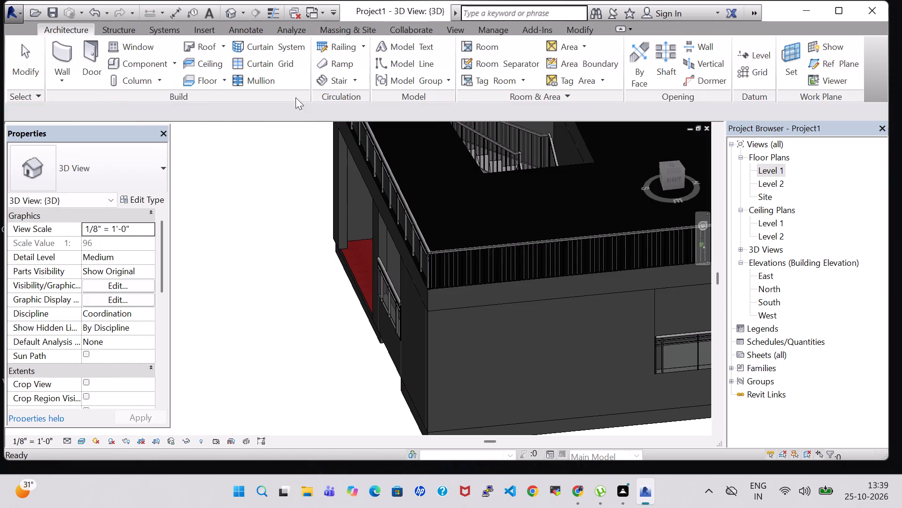
pyautogui.click(535, 246)
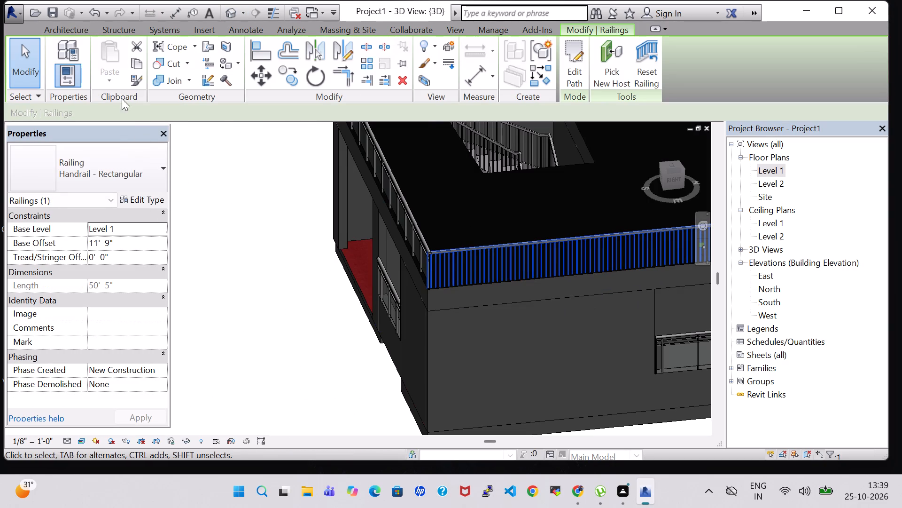
pyautogui.click(117, 142)
pyautogui.click(120, 169)
pyautogui.click(123, 241)
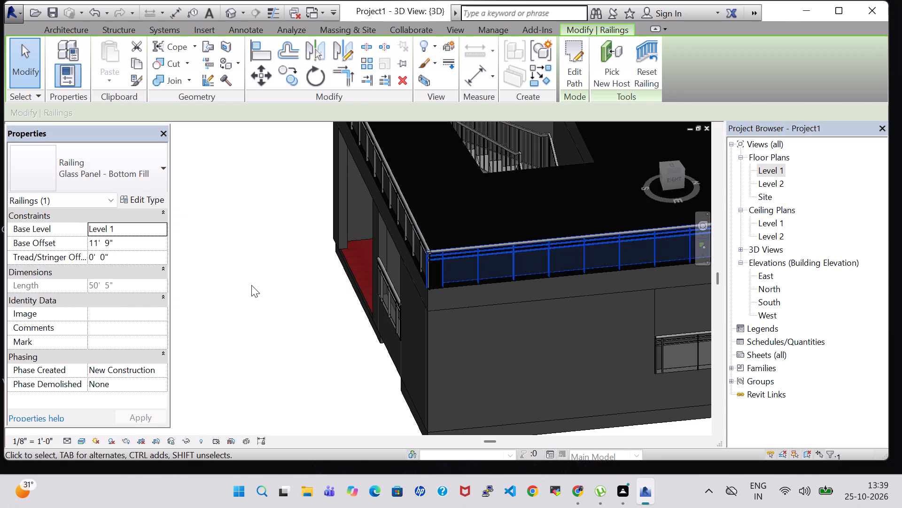
pyautogui.click(251, 287)
# Nudge the east roof-edge railing one increment north along the roof edge, away from the front corner.
pyautogui.click(478, 266)
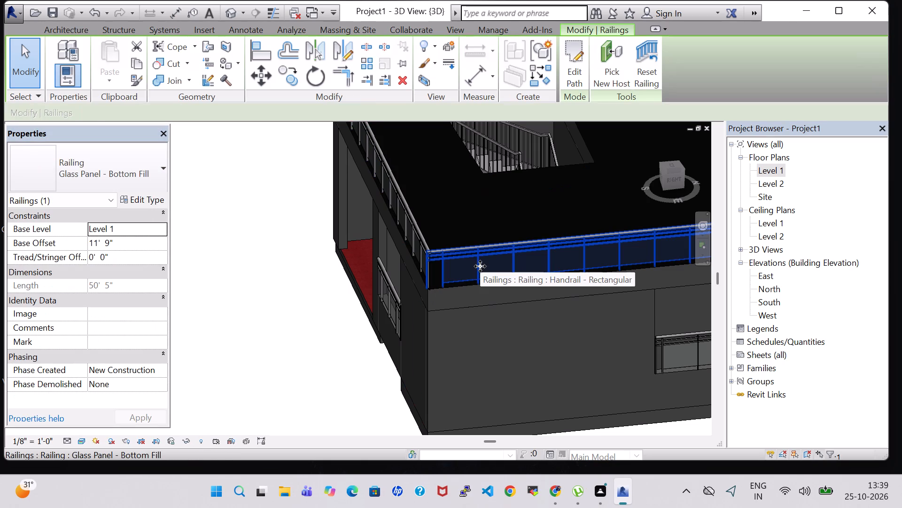
pyautogui.press('Right')
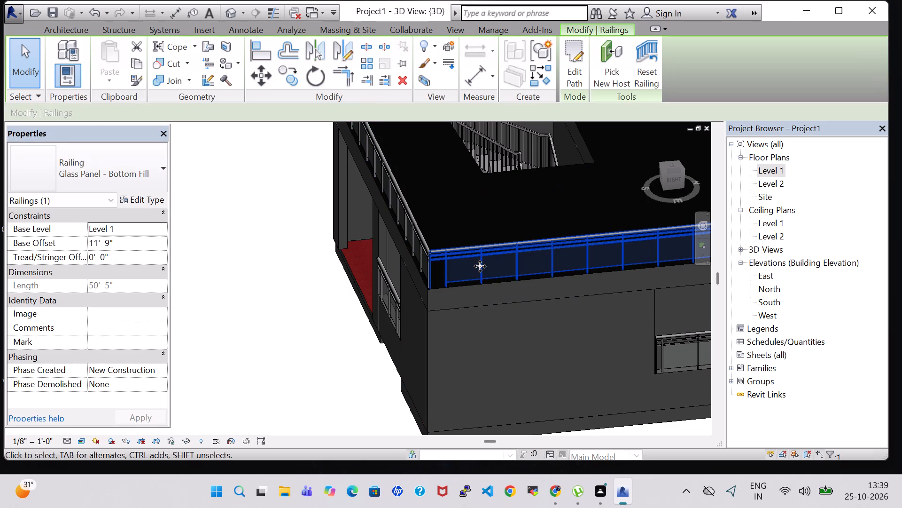
pyautogui.click(300, 317)
# Examine the roof-edge railings and their corner junctions from all sides of the building in the 3D view.
pyautogui.scroll(1, 449, 288)
pyautogui.scroll(-3, 451, 285)
pyautogui.moveTo(575, 361); pyautogui.dragTo(425, 356, button='middle')
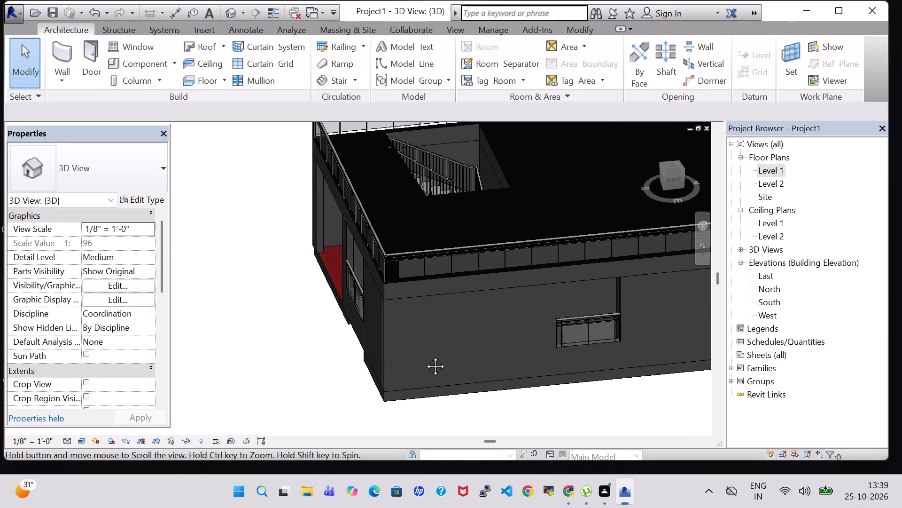
pyautogui.moveTo(425, 356); pyautogui.dragTo(386, 359, button='middle')
pyautogui.scroll(-1, 311, 377)
pyautogui.moveTo(631, 326); pyautogui.dragTo(493, 350, button='middle')
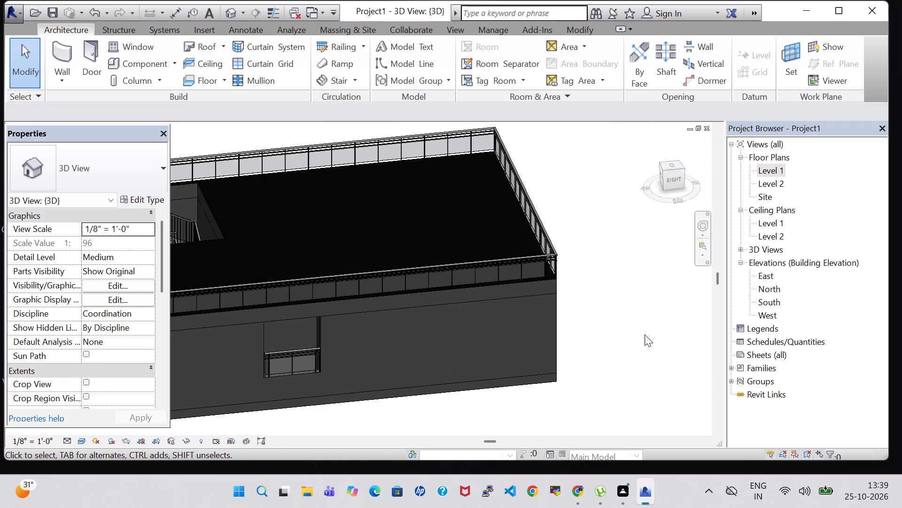
pyautogui.keyDown('shift'); pyautogui.moveTo(632, 327); pyautogui.dragTo(599, 329, button='middle'); pyautogui.keyUp('shift')
pyautogui.scroll(10, 528, 374)
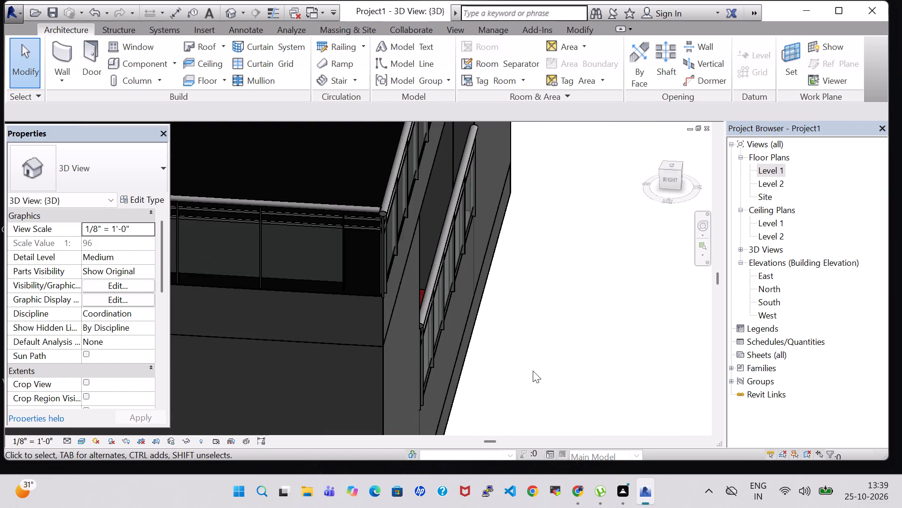
pyautogui.keyDown('shift'); pyautogui.moveTo(521, 343); pyautogui.dragTo(540, 320, button='middle'); pyautogui.keyUp('shift')
pyautogui.scroll(-7, 544, 320)
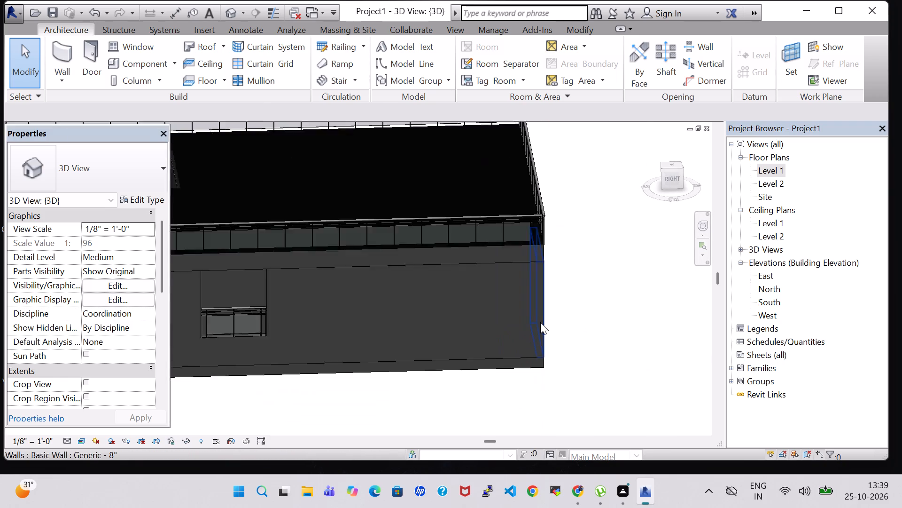
pyautogui.scroll(-7, 540, 322)
pyautogui.keyDown('shift'); pyautogui.moveTo(485, 371); pyautogui.dragTo(591, 328, button='middle'); pyautogui.keyUp('shift')
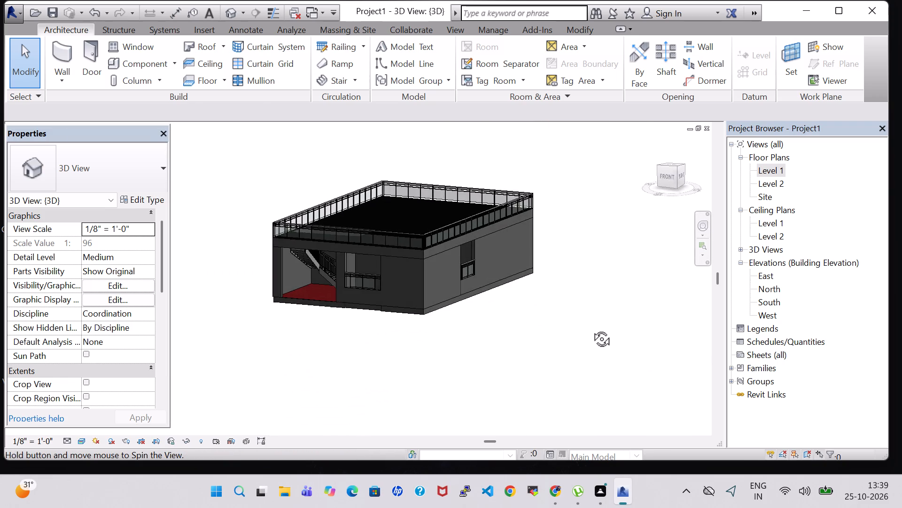
pyautogui.keyDown('shift'); pyautogui.moveTo(591, 328); pyautogui.dragTo(601, 328, button='middle'); pyautogui.keyUp('shift')
pyautogui.keyDown('shift'); pyautogui.moveTo(529, 333); pyautogui.dragTo(560, 321, button='middle'); pyautogui.keyUp('shift')
pyautogui.moveTo(500, 291); pyautogui.dragTo(572, 320, button='middle')
pyautogui.scroll(3, 572, 320)
pyautogui.moveTo(545, 321); pyautogui.dragTo(605, 347, button='middle')
pyautogui.keyDown('shift'); pyautogui.middleClick(605, 347); pyautogui.keyUp('shift')
pyautogui.moveTo(605, 343); pyautogui.dragTo(612, 342, button='middle')
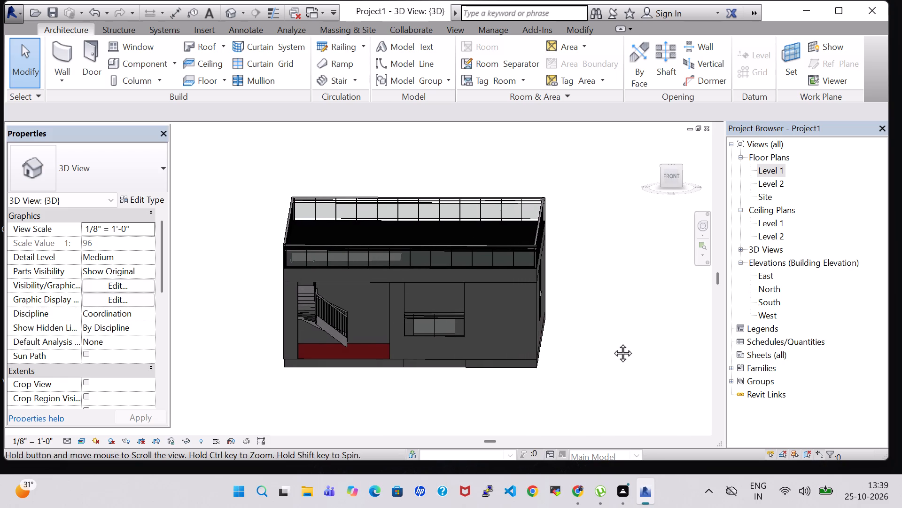
pyautogui.moveTo(612, 342); pyautogui.dragTo(619, 342, button='middle')
pyautogui.keyDown('shift'); pyautogui.middleClick(619, 340); pyautogui.keyUp('shift')
pyautogui.scroll(3, 619, 337)
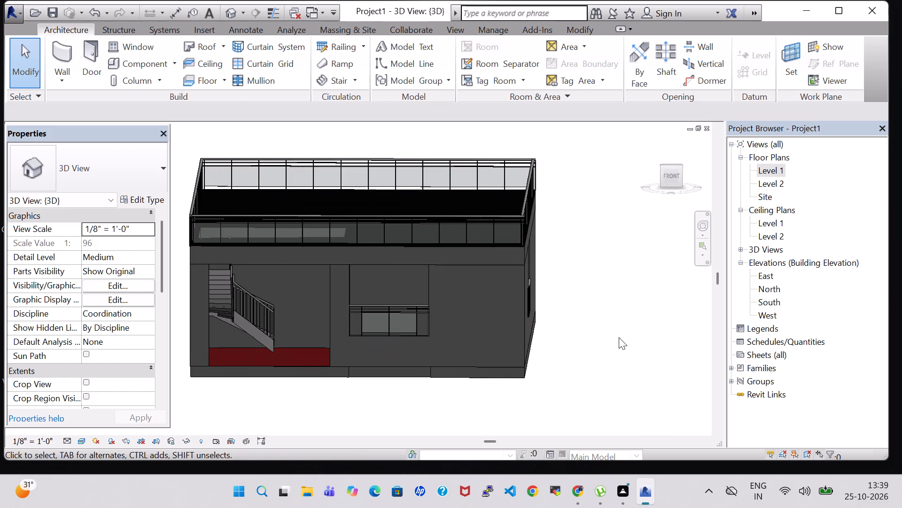
pyautogui.keyDown('shift'); pyautogui.moveTo(609, 332); pyautogui.dragTo(578, 340, button='middle'); pyautogui.keyUp('shift')
pyautogui.keyDown('shift'); pyautogui.moveTo(575, 341); pyautogui.dragTo(537, 365, button='middle'); pyautogui.keyUp('shift')
pyautogui.keyDown('shift'); pyautogui.moveTo(604, 387); pyautogui.dragTo(551, 380, button='middle'); pyautogui.keyUp('shift')
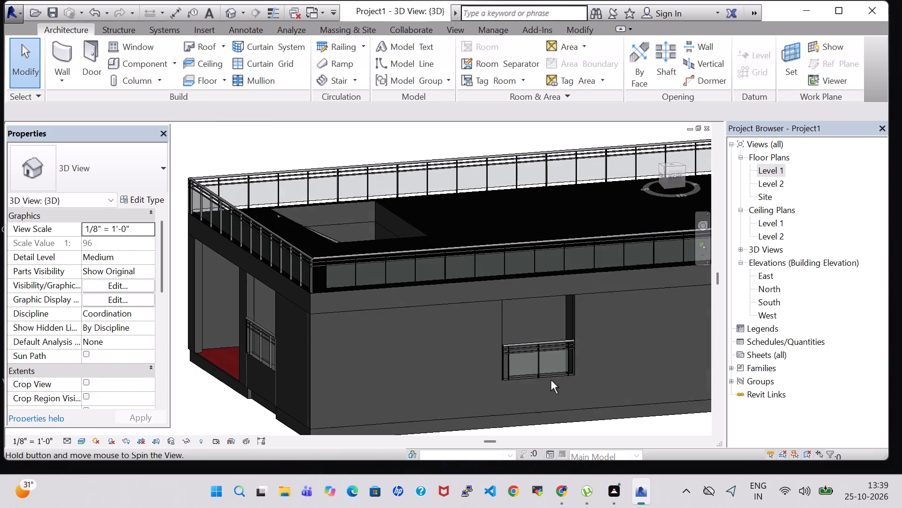
pyautogui.moveTo(626, 353); pyautogui.dragTo(434, 229, button='middle')
pyautogui.keyDown('shift'); pyautogui.moveTo(525, 321); pyautogui.dragTo(404, 329, button='middle'); pyautogui.keyUp('shift')
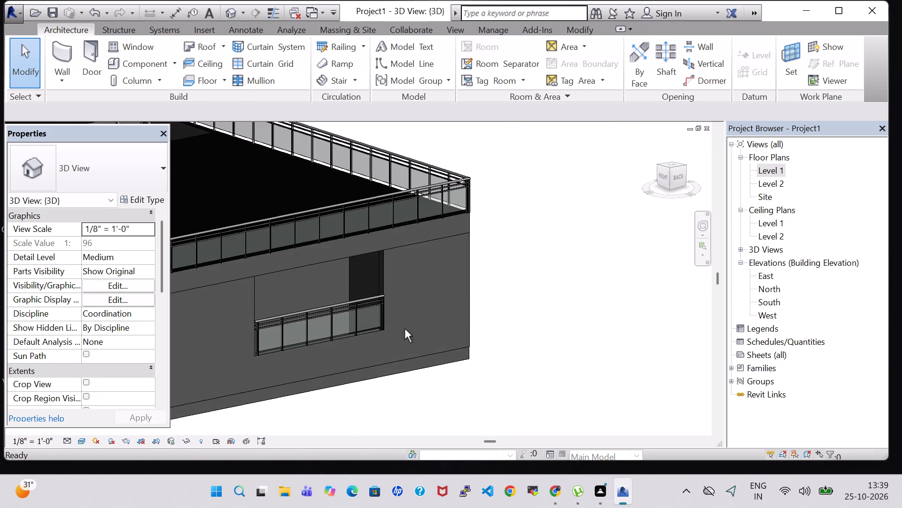
pyautogui.moveTo(576, 317); pyautogui.dragTo(429, 346, button='middle')
pyautogui.moveTo(325, 283); pyautogui.dragTo(602, 253, button='middle')
pyautogui.keyDown('shift'); pyautogui.moveTo(420, 293); pyautogui.dragTo(351, 315, button='middle'); pyautogui.keyUp('shift')
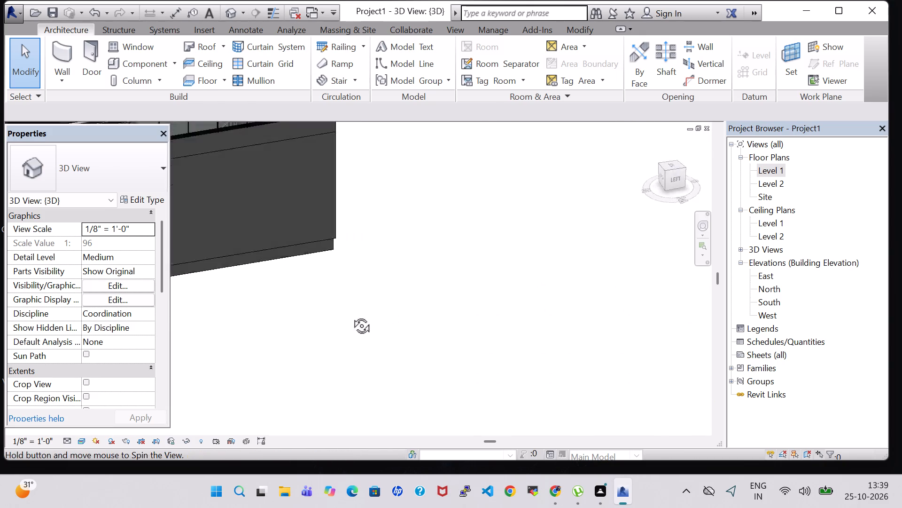
pyautogui.keyDown('shift'); pyautogui.moveTo(351, 315); pyautogui.dragTo(247, 349, button='middle'); pyautogui.keyUp('shift')
pyautogui.moveTo(385, 222); pyautogui.dragTo(365, 180, button='middle')
pyautogui.moveTo(484, 268); pyautogui.dragTo(485, 396, button='middle')
pyautogui.keyDown('shift'); pyautogui.moveTo(492, 349); pyautogui.dragTo(475, 421, button='middle'); pyautogui.keyUp('shift')
pyautogui.keyDown('shift'); pyautogui.moveTo(505, 301); pyautogui.dragTo(505, 334, button='middle'); pyautogui.keyUp('shift')
pyautogui.keyDown('shift'); pyautogui.moveTo(505, 338); pyautogui.dragTo(467, 277, button='middle'); pyautogui.keyUp('shift')
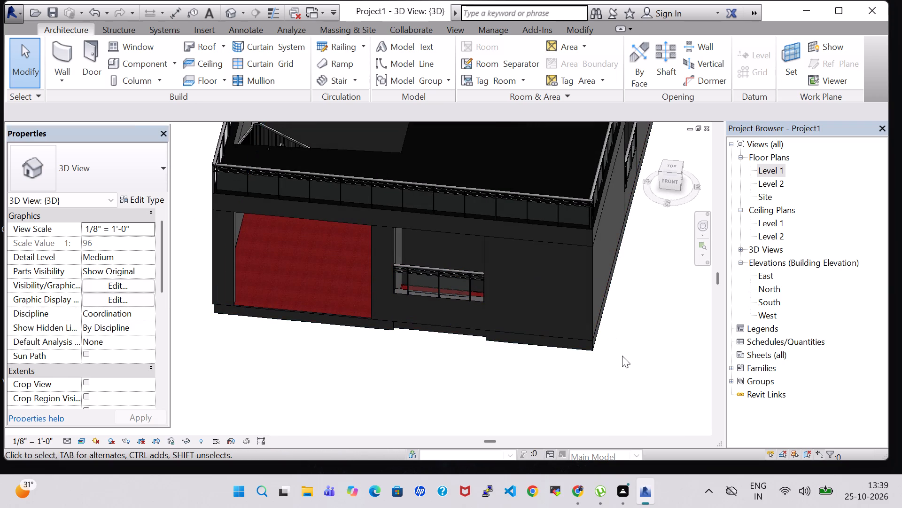
pyautogui.keyDown('shift'); pyautogui.moveTo(622, 356); pyautogui.dragTo(638, 276, button='middle'); pyautogui.keyUp('shift')
pyautogui.keyDown('shift'); pyautogui.moveTo(631, 299); pyautogui.dragTo(625, 294, button='middle'); pyautogui.keyUp('shift')
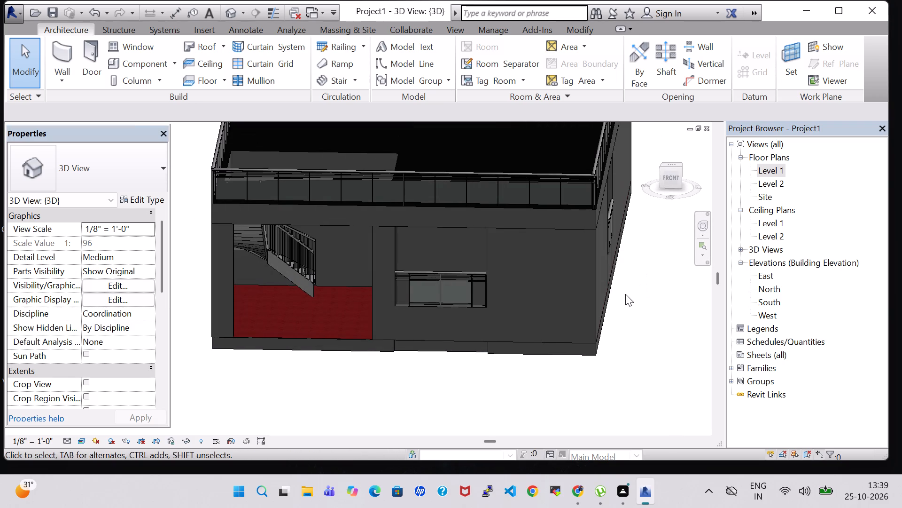
pyautogui.scroll(-2, 605, 339)
pyautogui.keyDown('shift'); pyautogui.moveTo(588, 391); pyautogui.dragTo(588, 350, button='middle'); pyautogui.keyUp('shift')
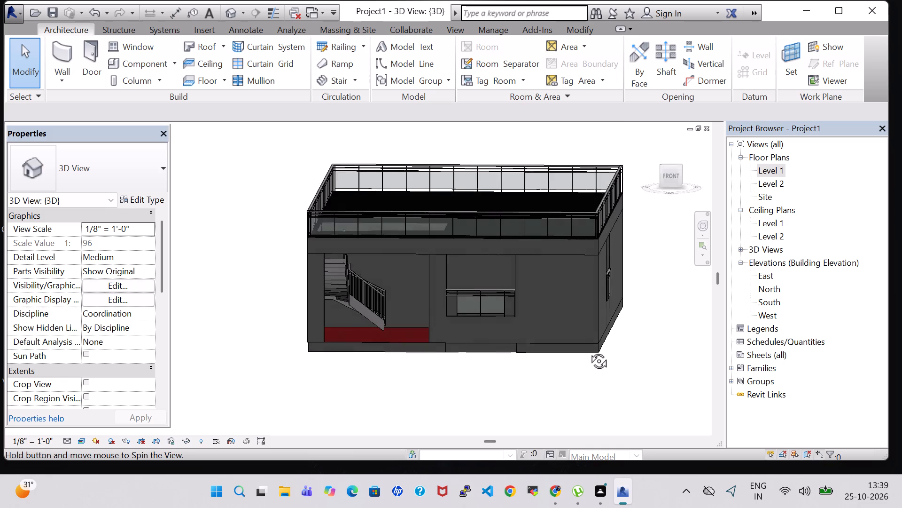
# Examine the front facade and the roof-edge railings in the 3D view.
pyautogui.keyDown('shift'); pyautogui.moveTo(588, 350); pyautogui.dragTo(591, 343, button='middle'); pyautogui.keyUp('shift')
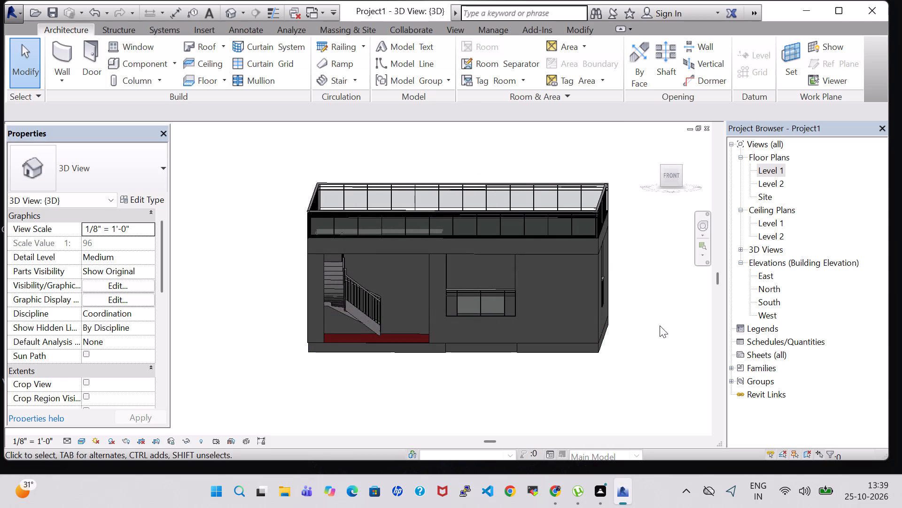
pyautogui.keyDown('shift'); pyautogui.moveTo(653, 322); pyautogui.dragTo(653, 337, button='middle'); pyautogui.keyUp('shift')
pyautogui.keyDown('shift'); pyautogui.middleClick(653, 337); pyautogui.keyUp('shift')
pyautogui.keyDown('shift'); pyautogui.middleClick(653, 345); pyautogui.keyUp('shift')
pyautogui.keyDown('shift'); pyautogui.middleClick(653, 345); pyautogui.keyUp('shift')
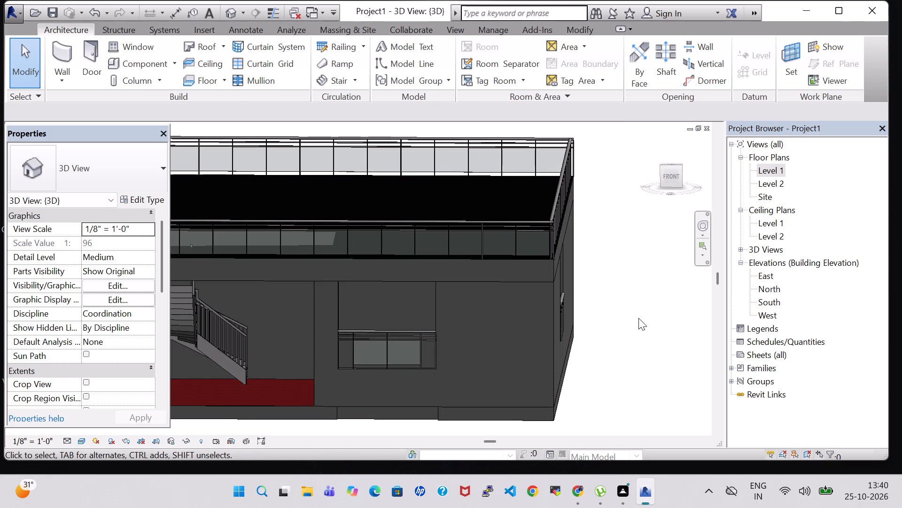
pyautogui.scroll(-2, 638, 318)
pyautogui.moveTo(636, 334); pyautogui.dragTo(654, 334, button='middle')
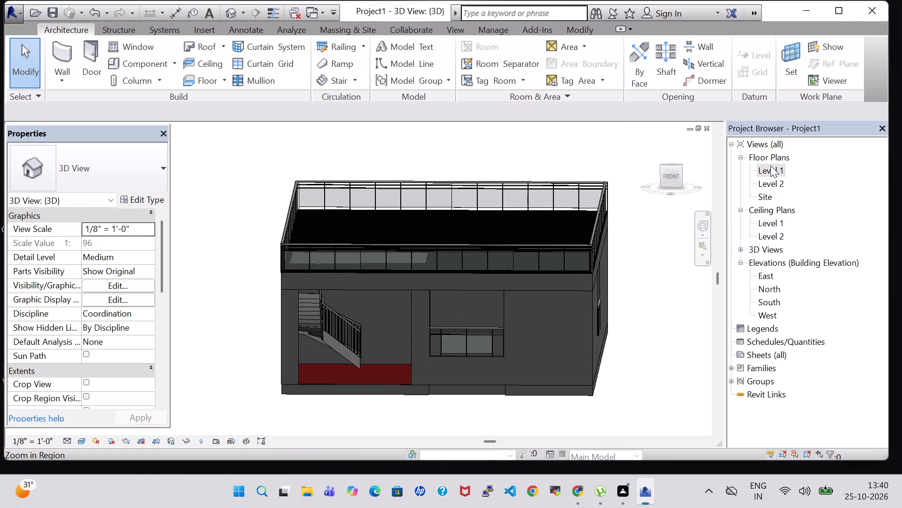
# In the Level 1 floor plan, turn off Show Room Number in the Room Tag type used for new rooms.
pyautogui.doubleClick(770, 171)
pyautogui.scroll(-6, 481, 283)
pyautogui.moveTo(508, 294); pyautogui.dragTo(546, 199, button='middle')
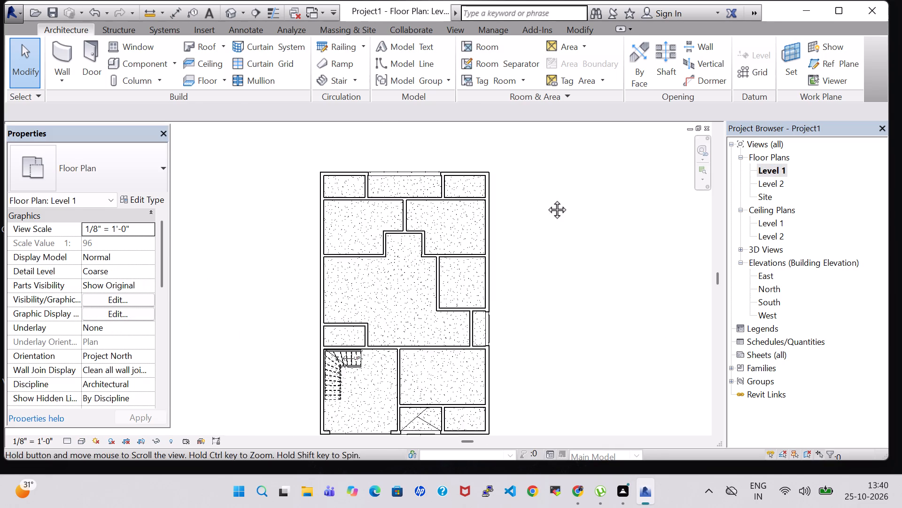
pyautogui.moveTo(546, 199); pyautogui.dragTo(546, 198, button='middle')
pyautogui.scroll(-2, 546, 198)
pyautogui.moveTo(560, 269); pyautogui.dragTo(534, 265, button='middle')
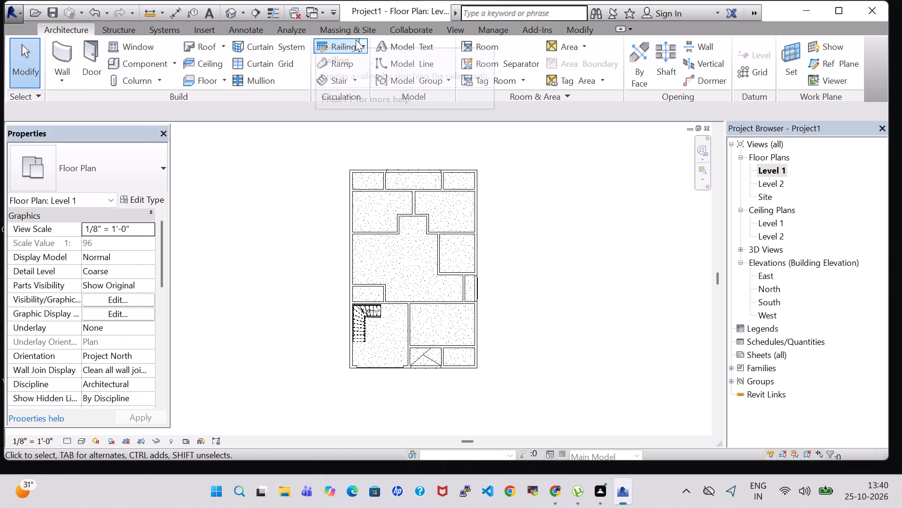
pyautogui.click(486, 44)
pyautogui.scroll(2, 363, 163)
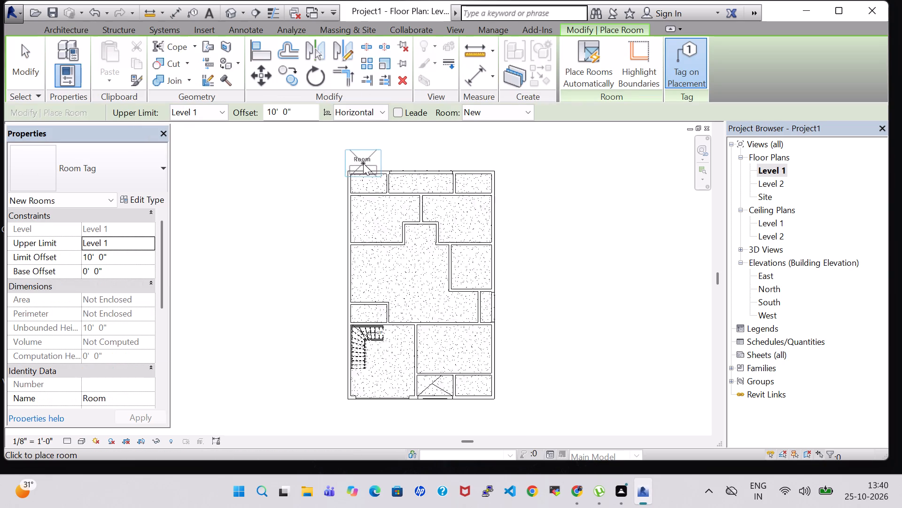
pyautogui.scroll(5, 363, 163)
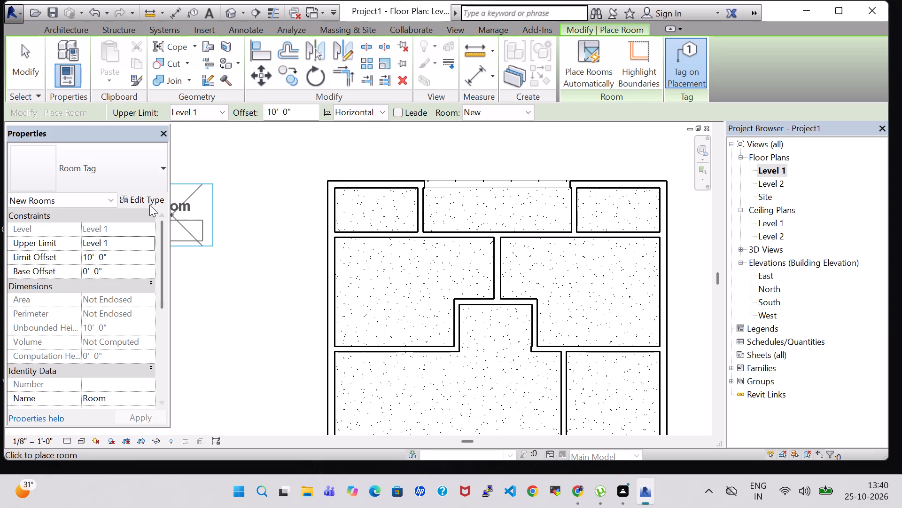
pyautogui.click(137, 199)
pyautogui.click(327, 207)
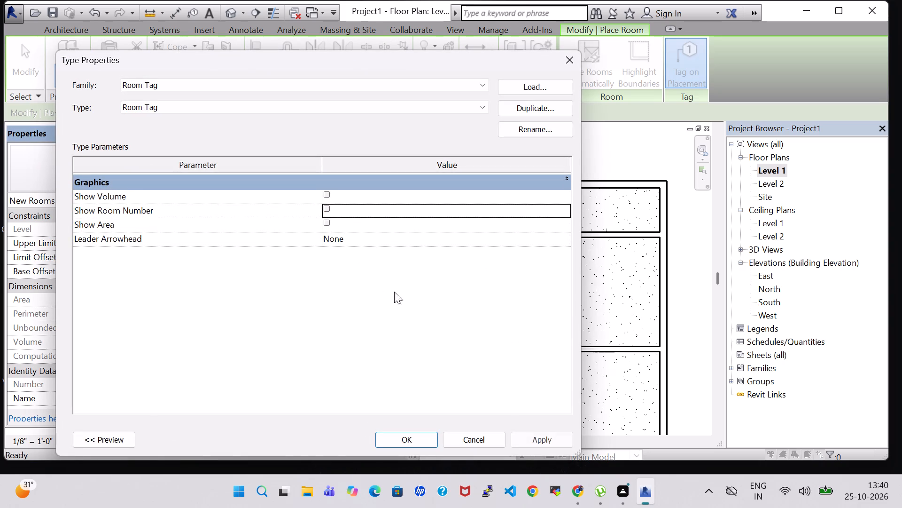
pyautogui.click(537, 439)
pyautogui.click(412, 440)
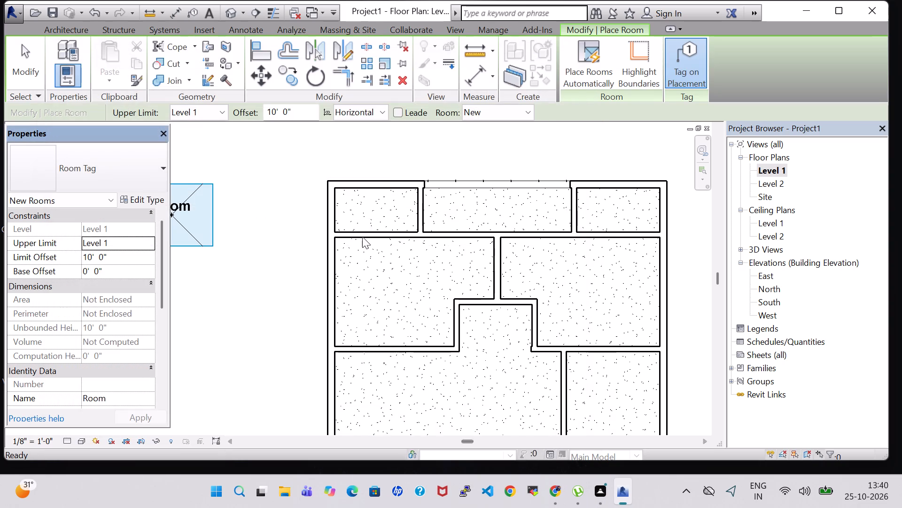
pyautogui.press('Escape')
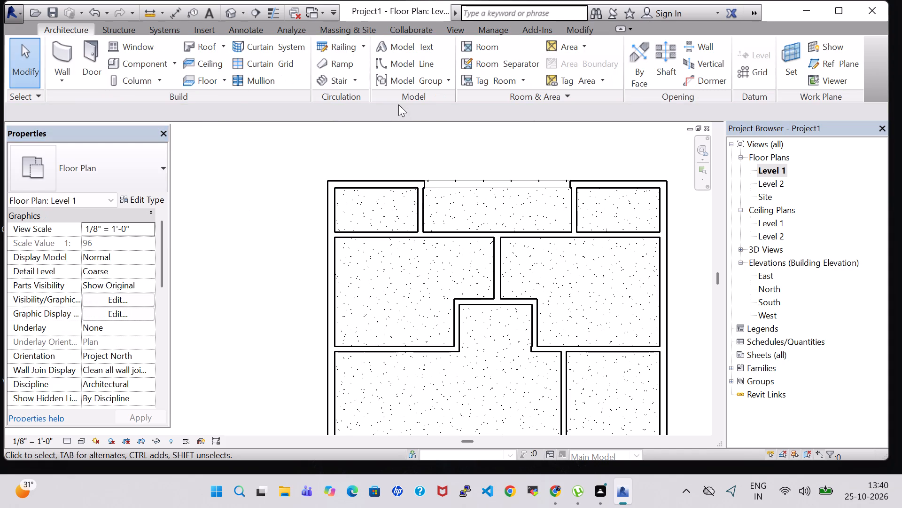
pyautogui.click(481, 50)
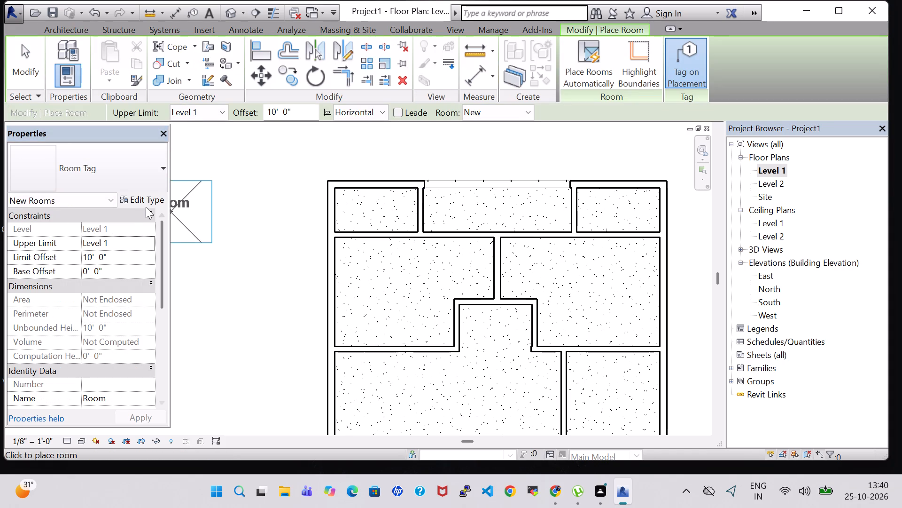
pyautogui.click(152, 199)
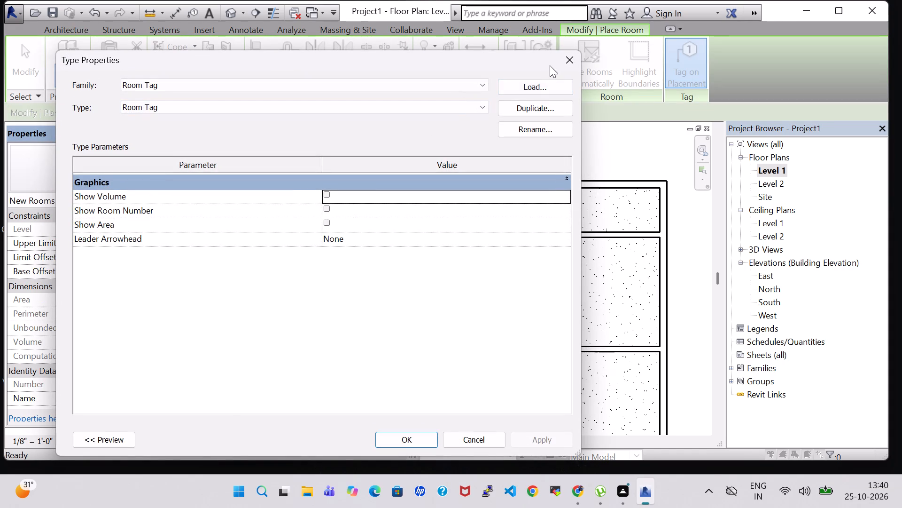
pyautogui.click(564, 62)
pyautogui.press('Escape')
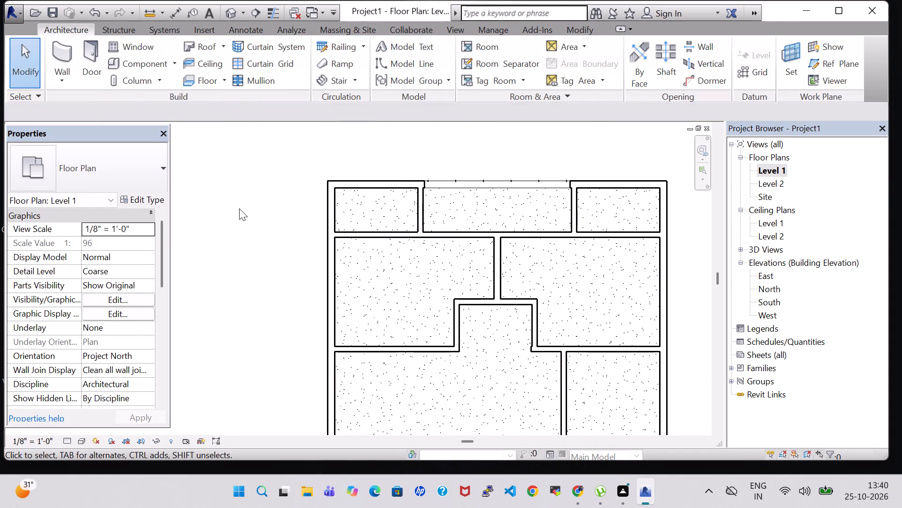
# Place tagged rooms in the three northern rooms, the two large rooms south of them, and the central hall's alcove.
pyautogui.click(482, 45)
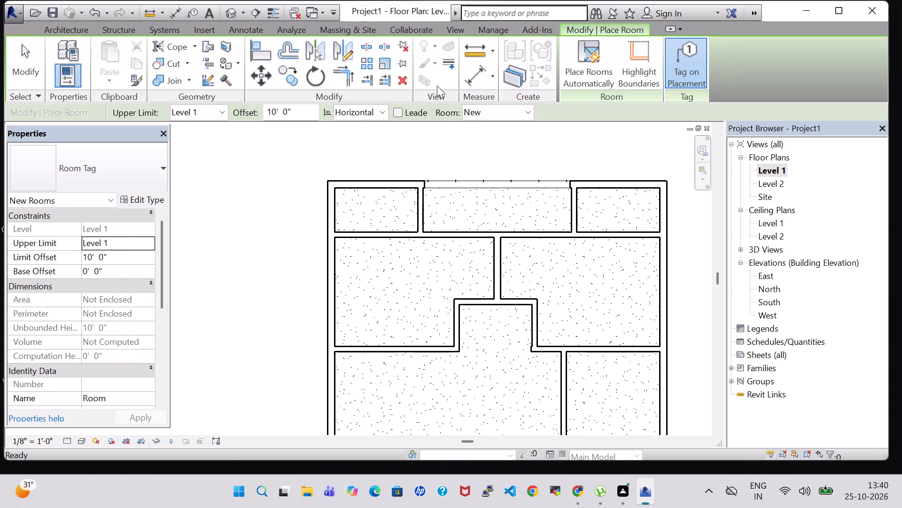
pyautogui.click(373, 214)
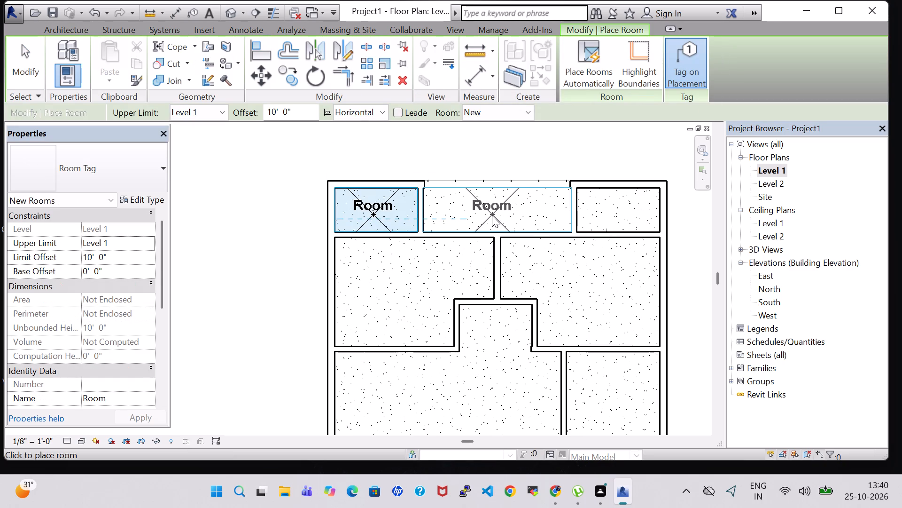
pyautogui.click(492, 215)
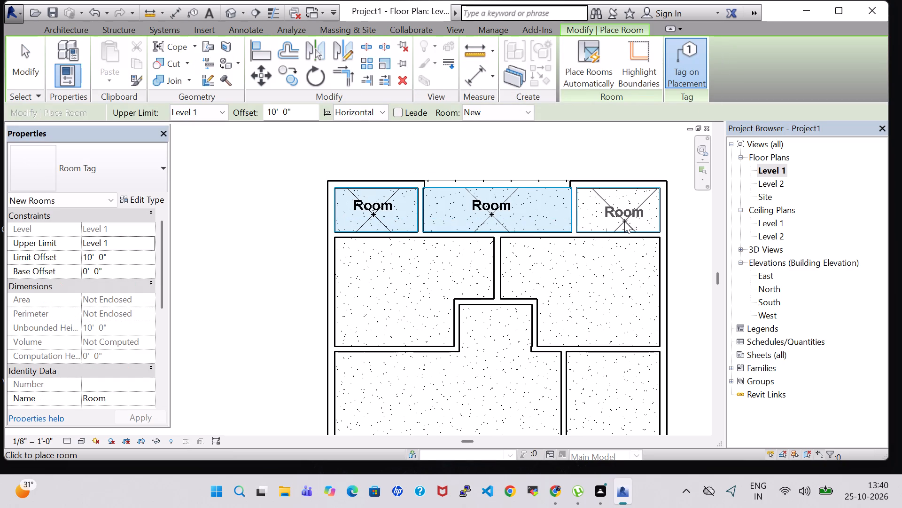
pyautogui.click(618, 219)
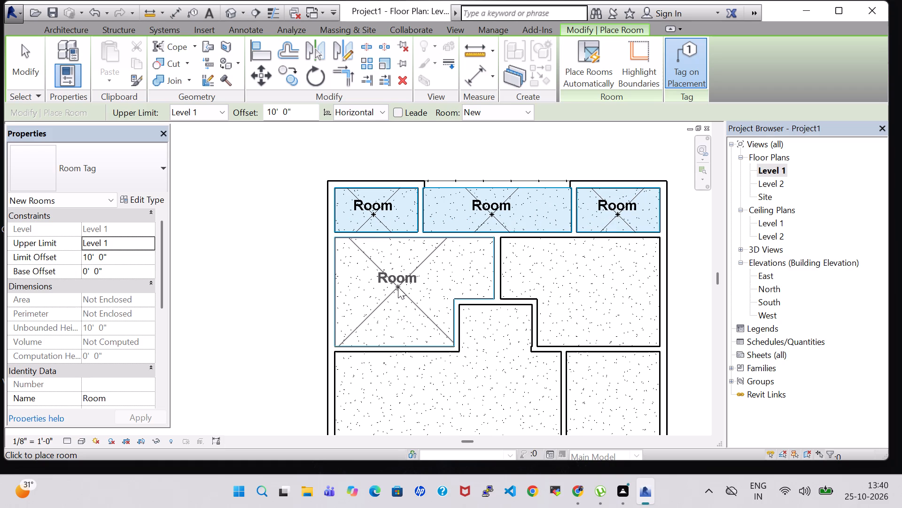
pyautogui.click(398, 287)
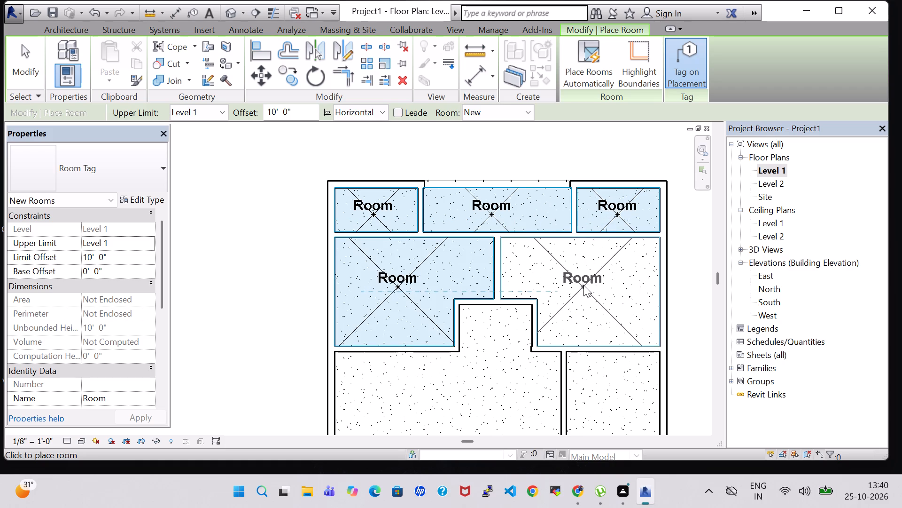
pyautogui.click(583, 285)
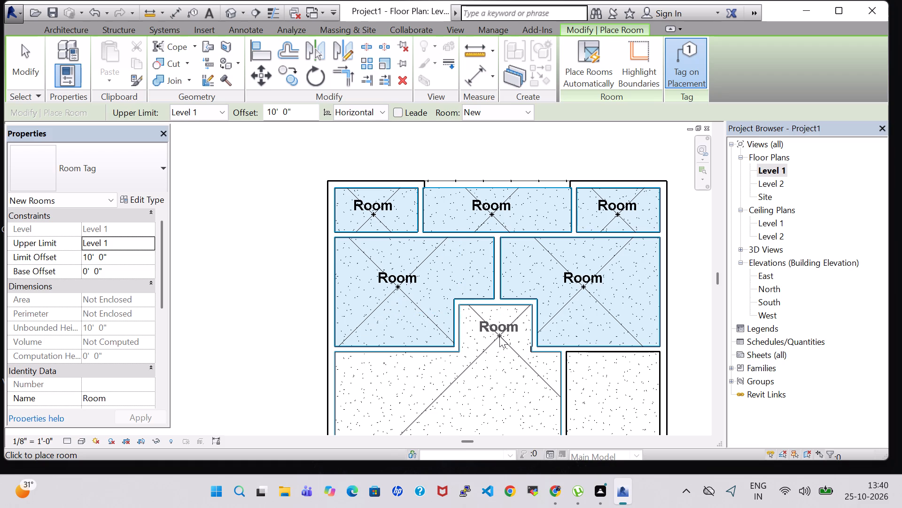
pyautogui.click(499, 336)
pyautogui.press('Escape')
pyautogui.press('Escape')
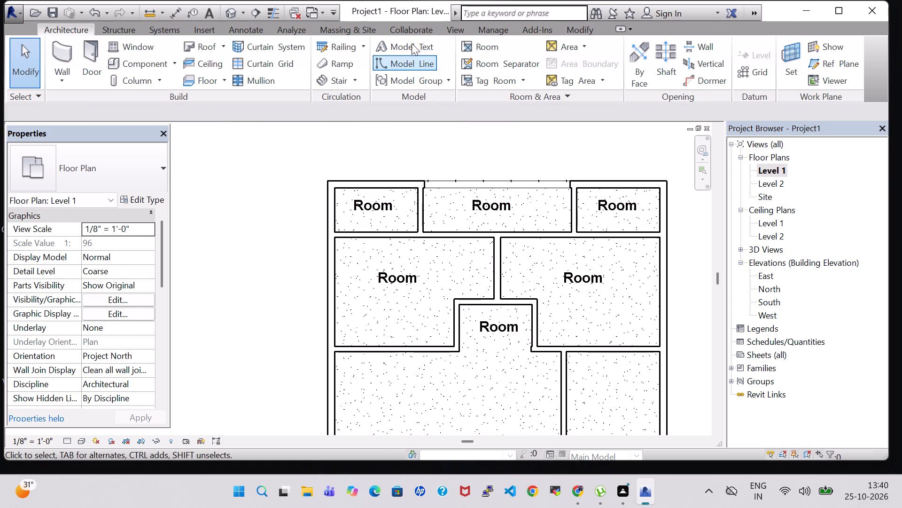
# Draw a horizontal room separation line across the alcove's open south side, between its two wall corners.
pyautogui.click(477, 60)
pyautogui.scroll(5, 487, 357)
pyautogui.click(430, 347)
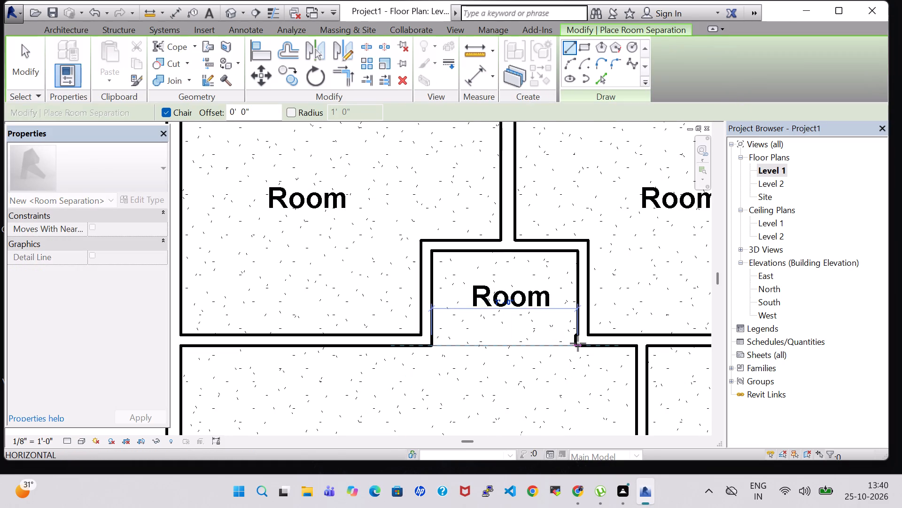
pyautogui.click(576, 343)
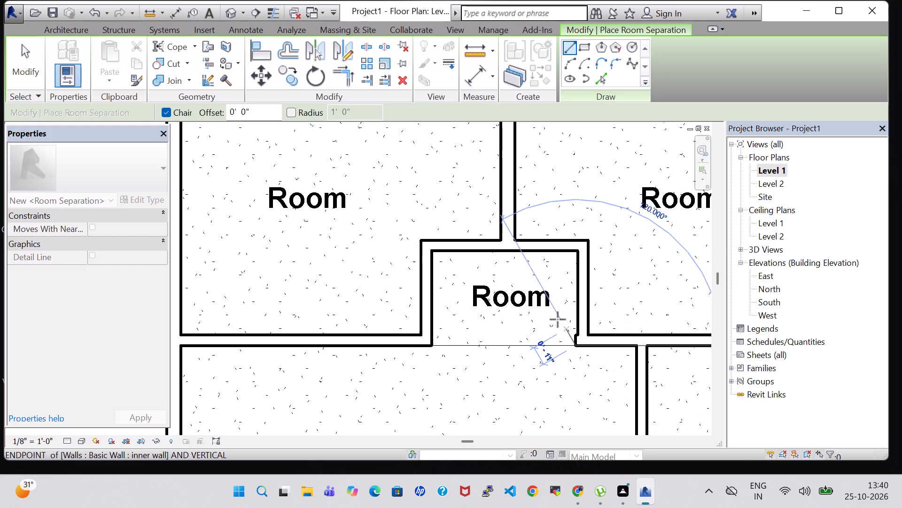
pyautogui.press('Escape')
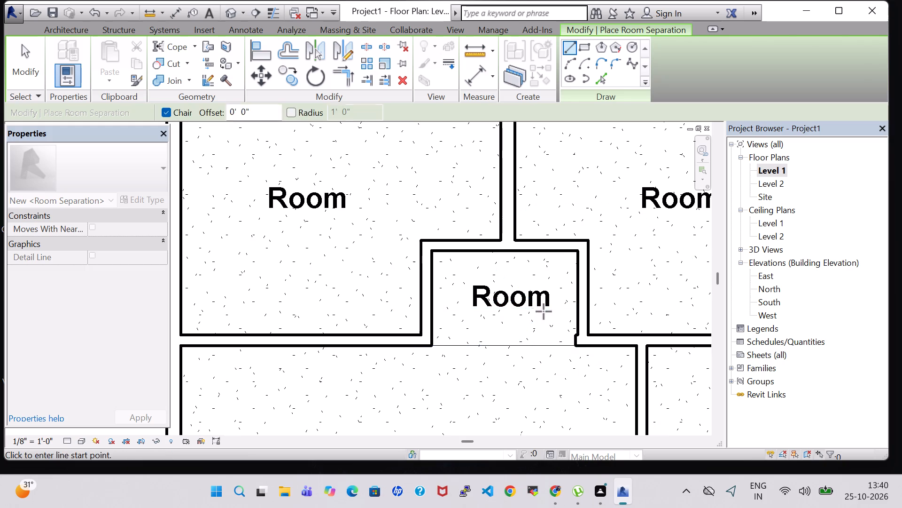
pyautogui.press('Escape')
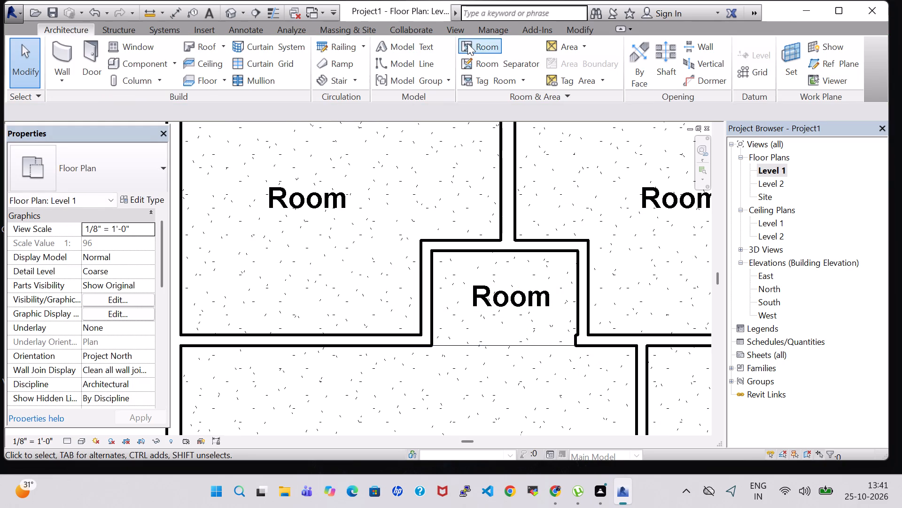
# Place rooms in the east room, the narrow east room with a vertical tag, and the central hall's southeast part with a horizontal tag.
pyautogui.click(467, 43)
pyautogui.scroll(-4, 501, 263)
pyautogui.moveTo(481, 350); pyautogui.dragTo(451, 242, button='middle')
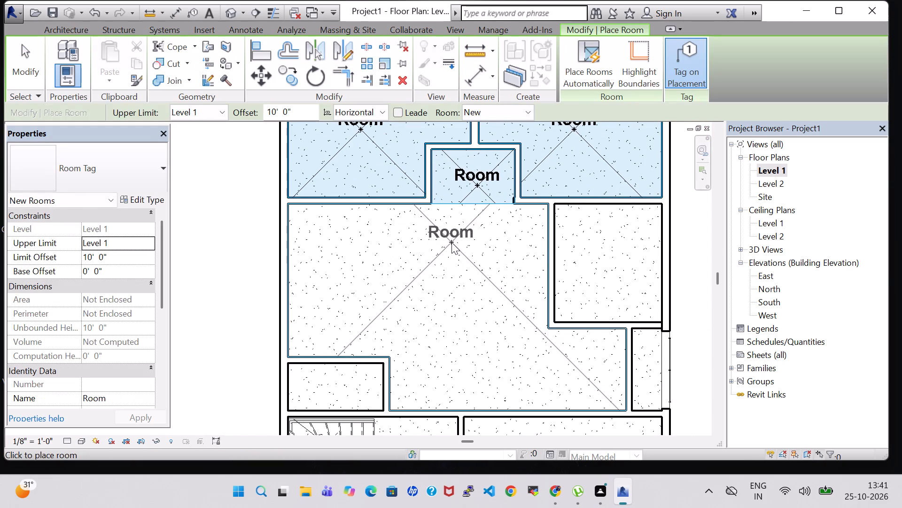
pyautogui.click(608, 267)
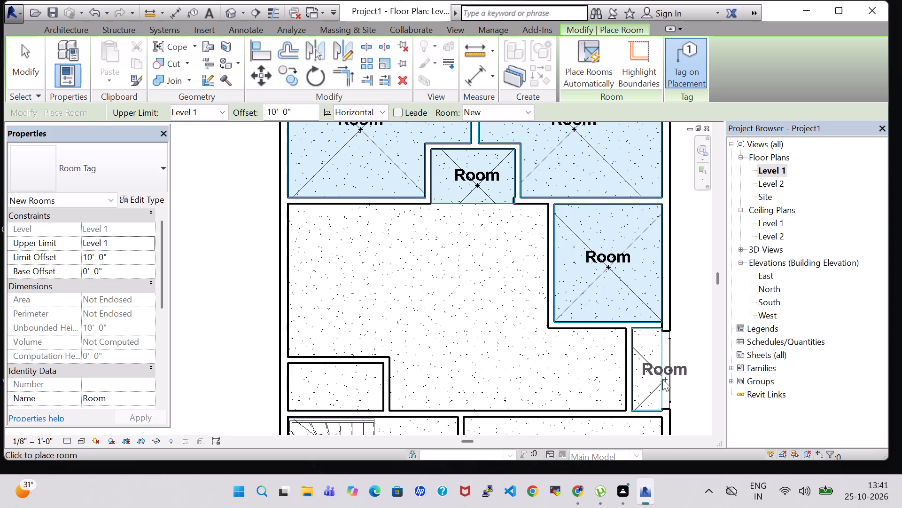
pyautogui.press('space')
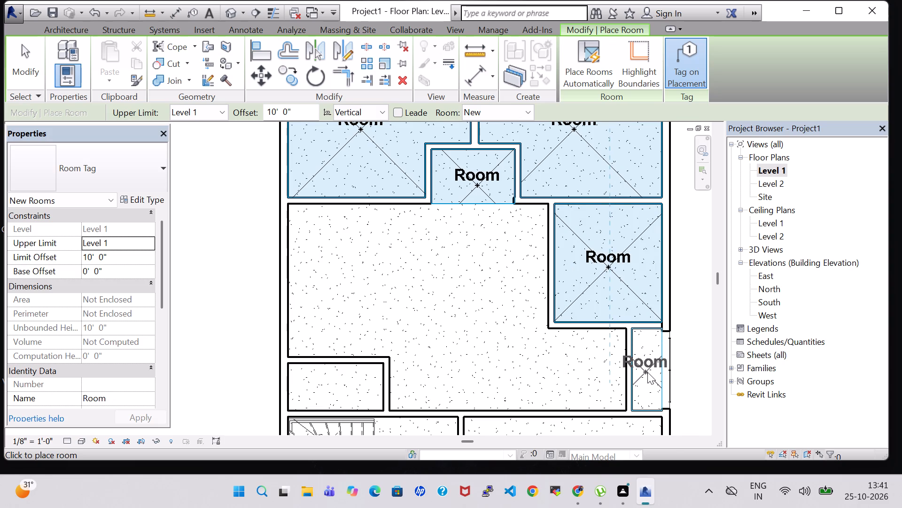
pyautogui.click(655, 372)
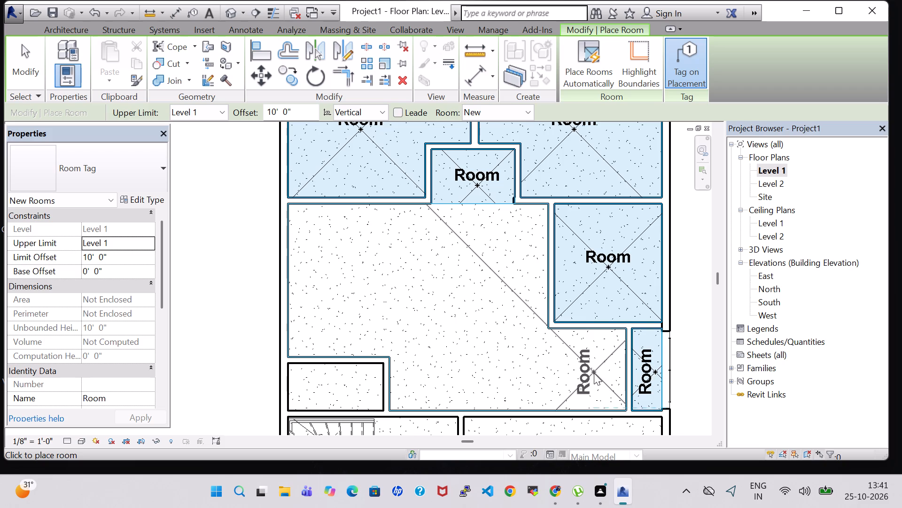
pyautogui.press('space')
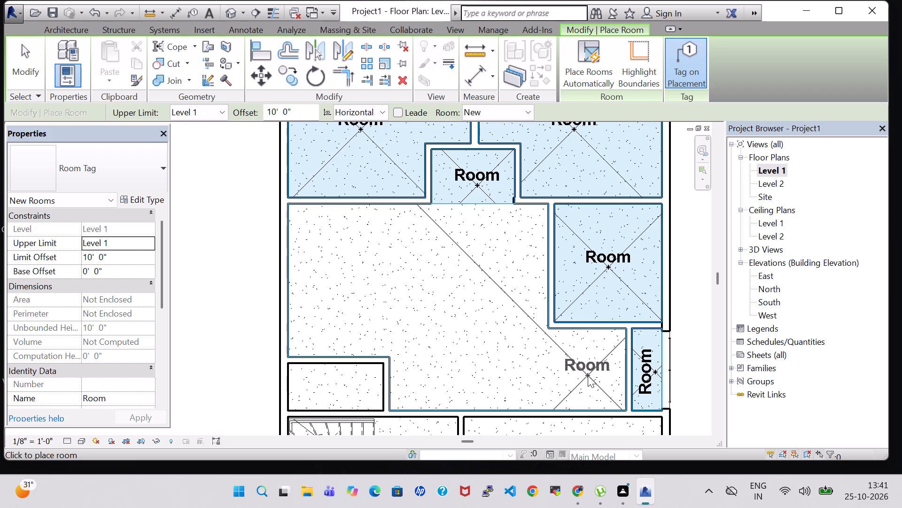
pyautogui.click(588, 375)
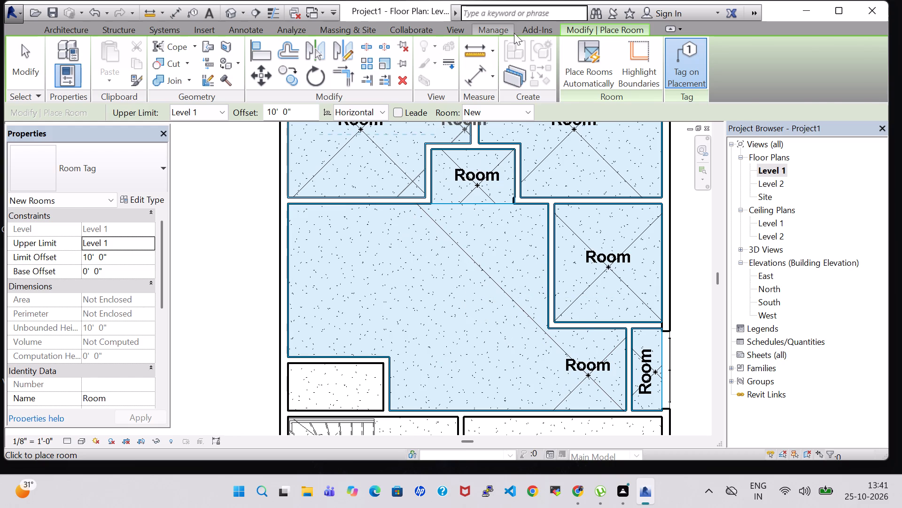
pyautogui.press('Escape')
# Draw a vertical room separation line about 6' 11" long from the east room's southwest wall corner to the central hall's south wall.
pyautogui.click(478, 60)
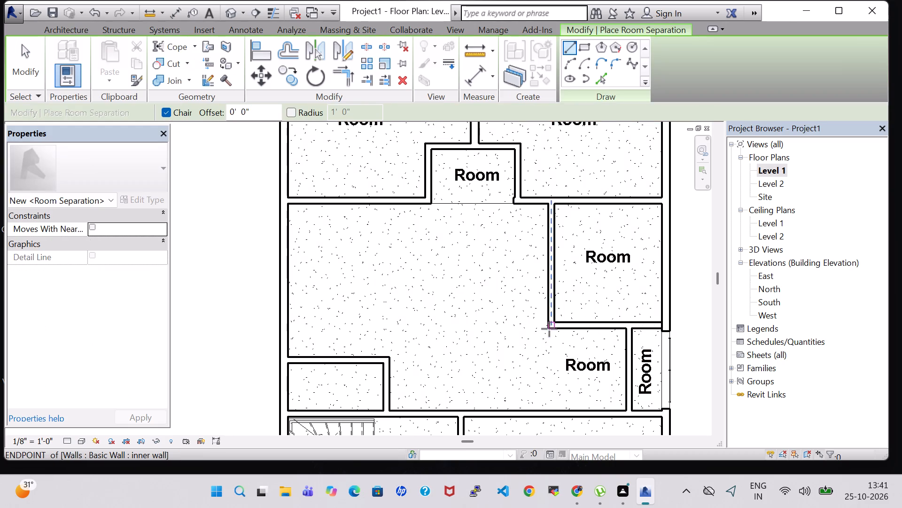
pyautogui.scroll(5, 547, 333)
pyautogui.click(550, 322)
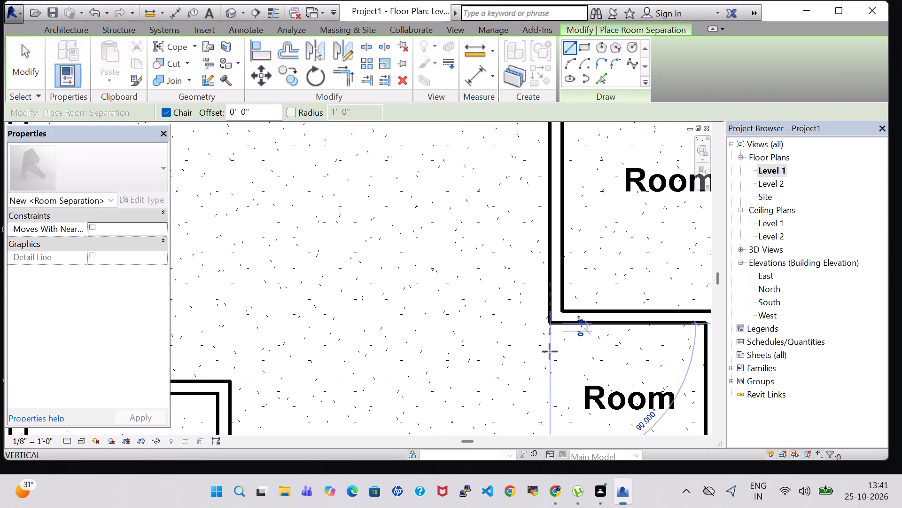
pyautogui.moveTo(552, 390); pyautogui.dragTo(552, 307, button='middle')
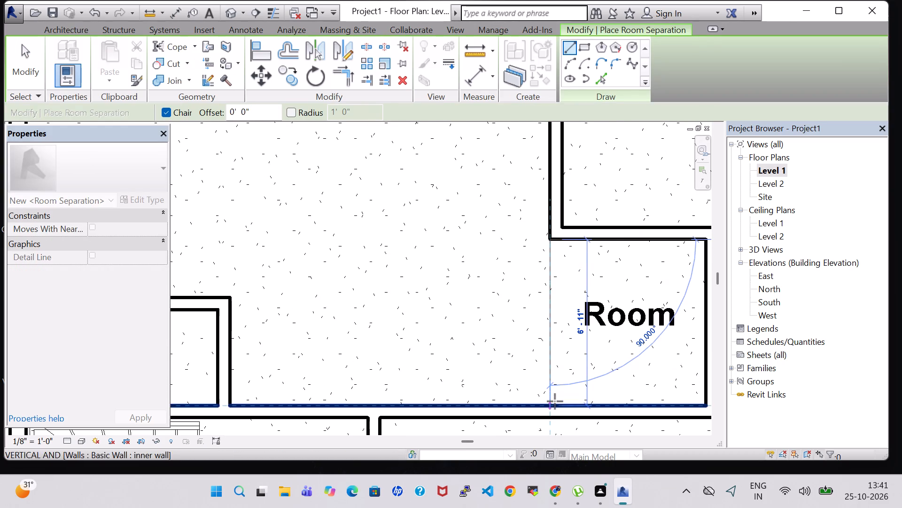
pyautogui.click(555, 401)
pyautogui.press('Escape')
pyautogui.press('Escape')
# Place tagged rooms in the small west room, the central hall, the large southeast room and the small southeast corner room.
pyautogui.scroll(-2, 368, 287)
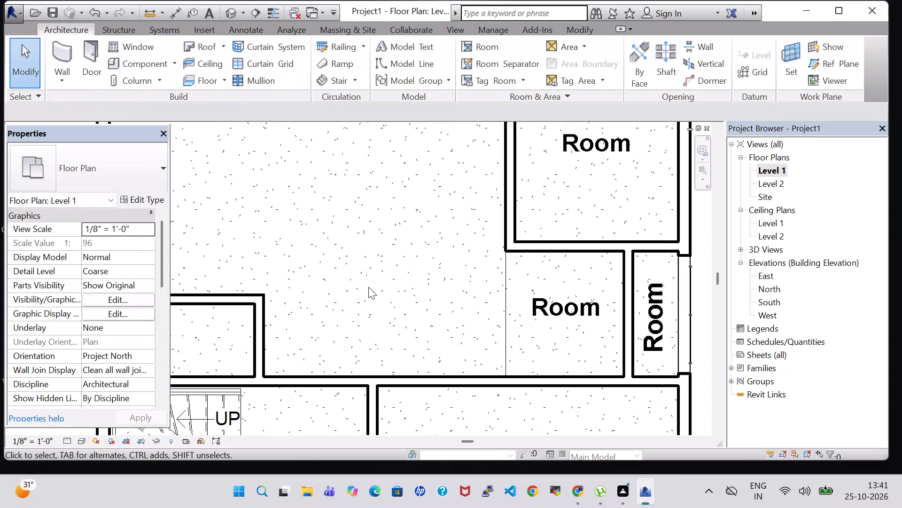
pyautogui.click(468, 43)
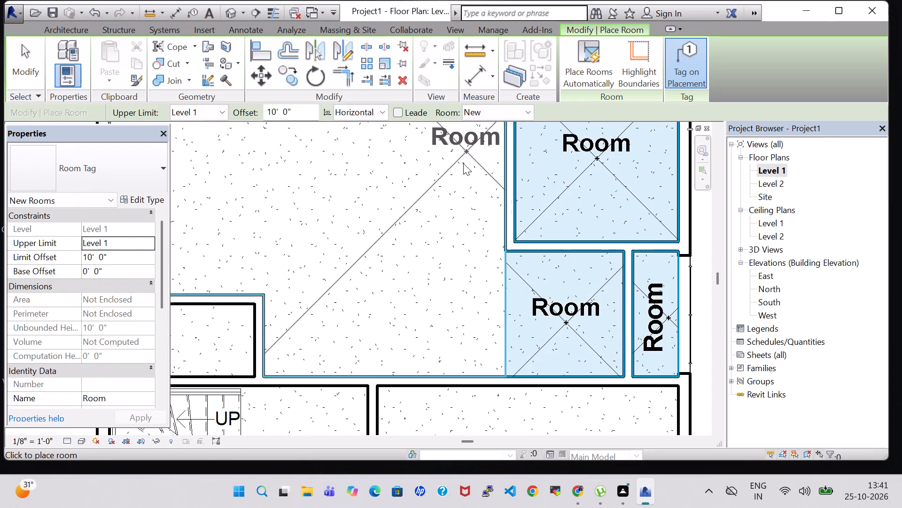
pyautogui.scroll(-5, 440, 188)
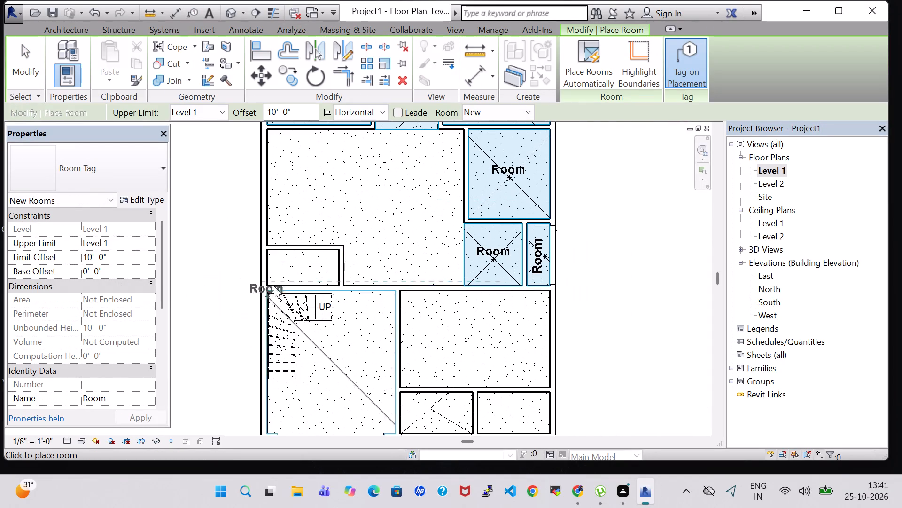
pyautogui.click(306, 272)
pyautogui.moveTo(365, 196); pyautogui.dragTo(347, 296, button='middle')
pyautogui.click(356, 286)
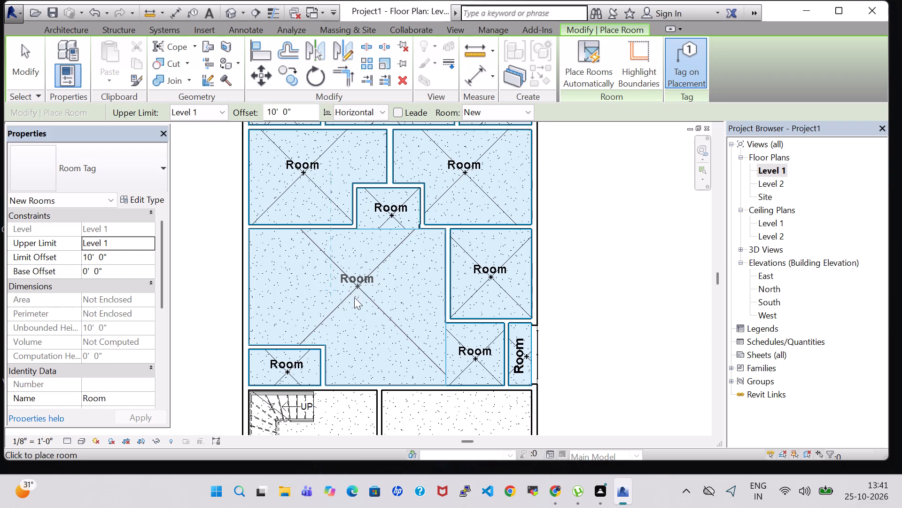
pyautogui.moveTo(381, 329); pyautogui.dragTo(359, 237, button='middle')
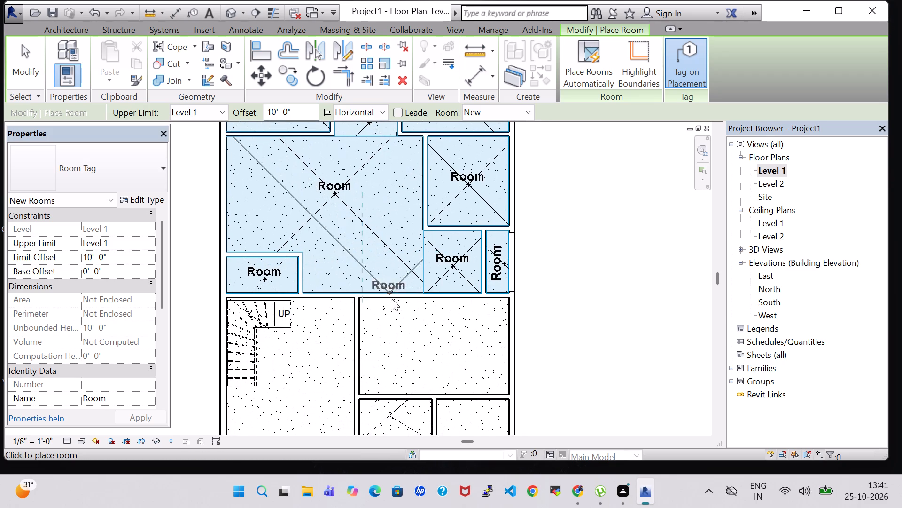
pyautogui.click(435, 349)
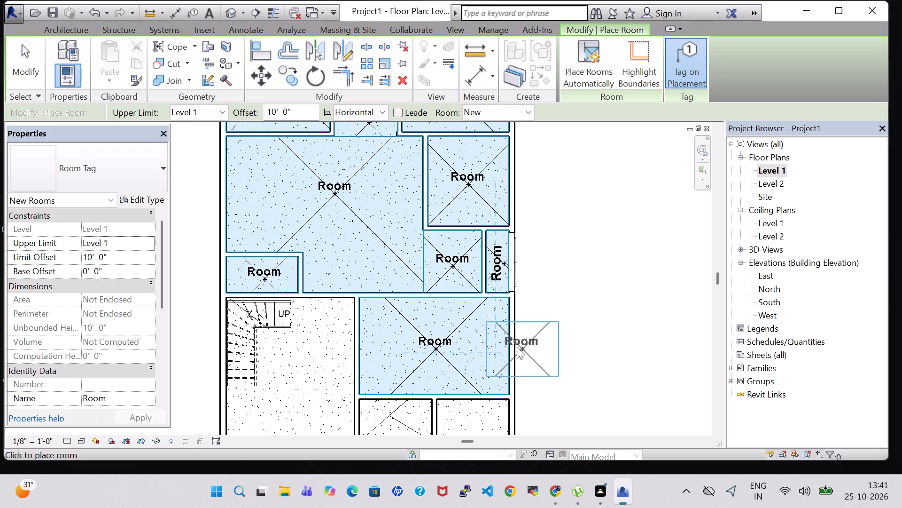
pyautogui.moveTo(517, 347); pyautogui.dragTo(475, 188, button='middle')
pyautogui.scroll(5, 427, 248)
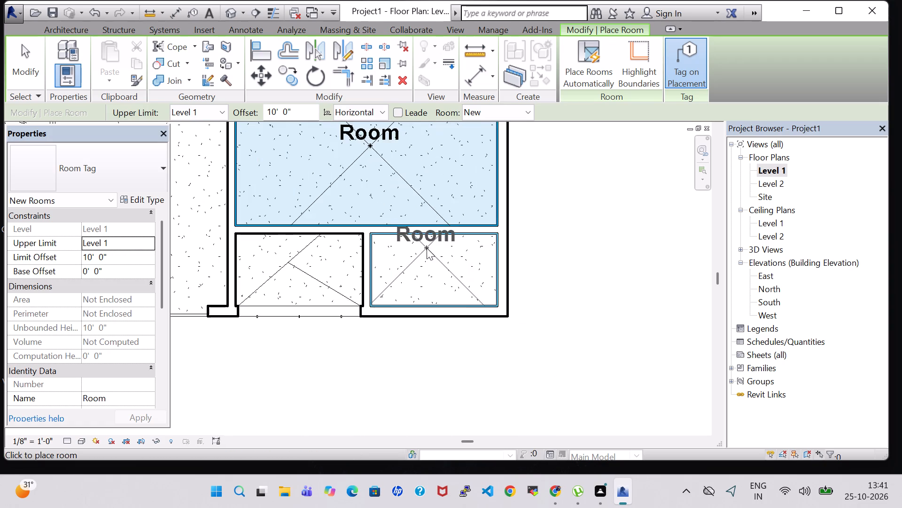
pyautogui.click(427, 281)
pyautogui.scroll(-2, 464, 277)
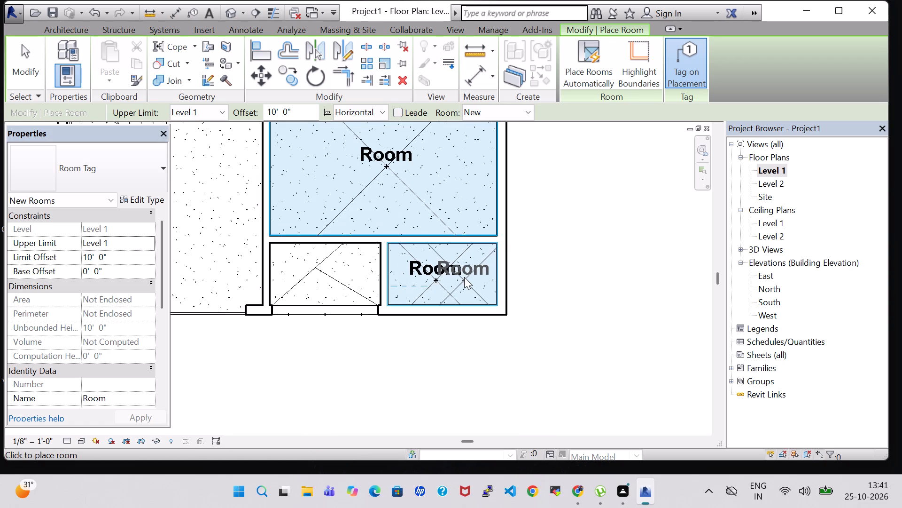
# Place two tagged rooms in the stair room, one at its south edge and one near its middle, keeping both.
pyautogui.moveTo(448, 276); pyautogui.dragTo(531, 277, button='middle')
pyautogui.scroll(-2, 498, 274)
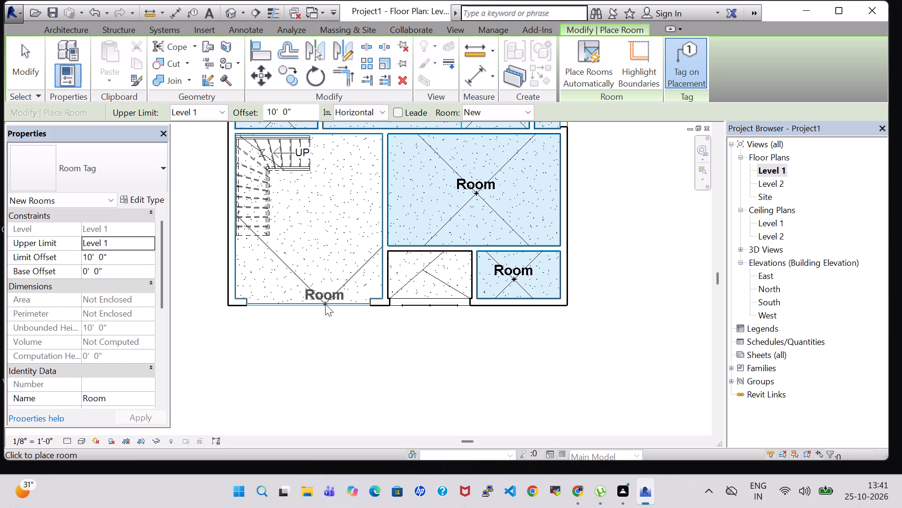
pyautogui.click(325, 304)
pyautogui.moveTo(338, 240); pyautogui.dragTo(348, 294, button='middle')
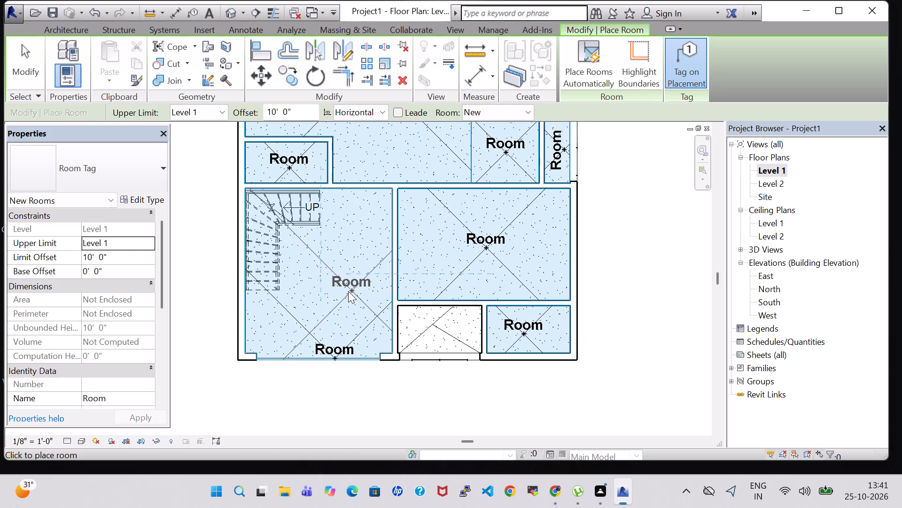
pyautogui.click(350, 256)
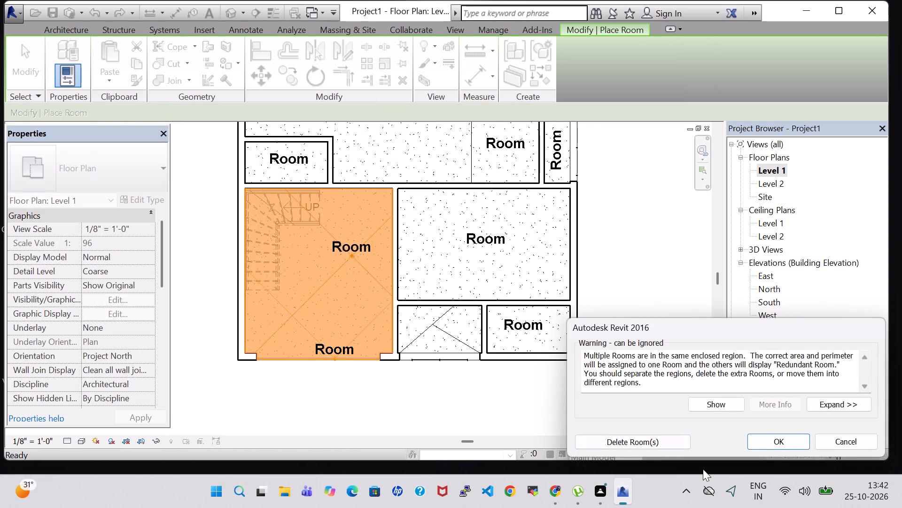
pyautogui.click(773, 440)
pyautogui.scroll(-3, 386, 200)
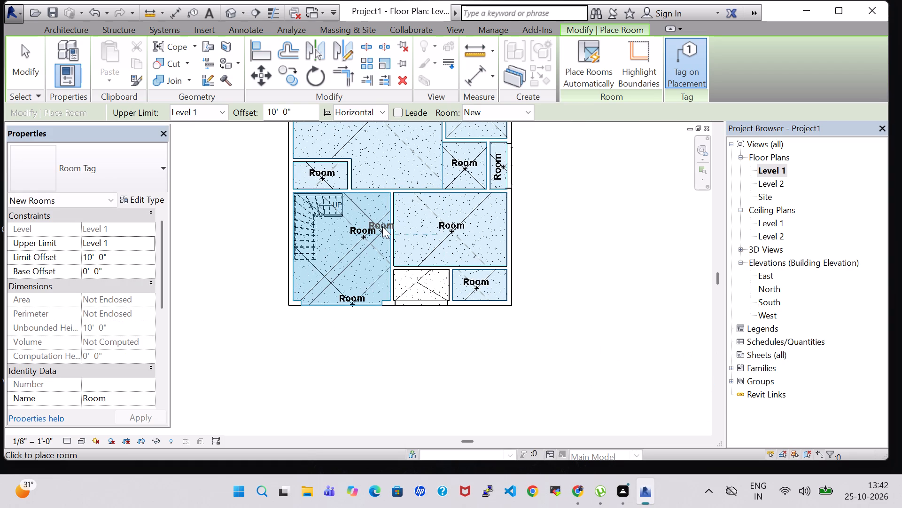
pyautogui.press('Escape')
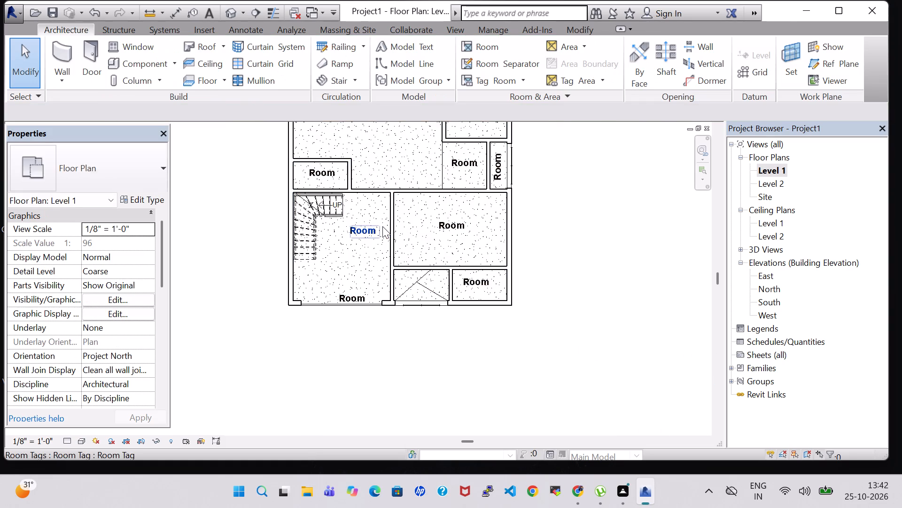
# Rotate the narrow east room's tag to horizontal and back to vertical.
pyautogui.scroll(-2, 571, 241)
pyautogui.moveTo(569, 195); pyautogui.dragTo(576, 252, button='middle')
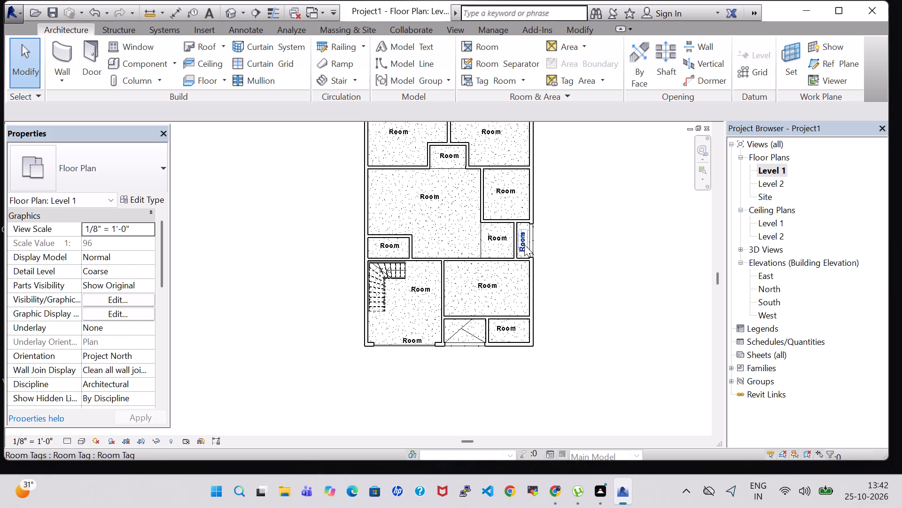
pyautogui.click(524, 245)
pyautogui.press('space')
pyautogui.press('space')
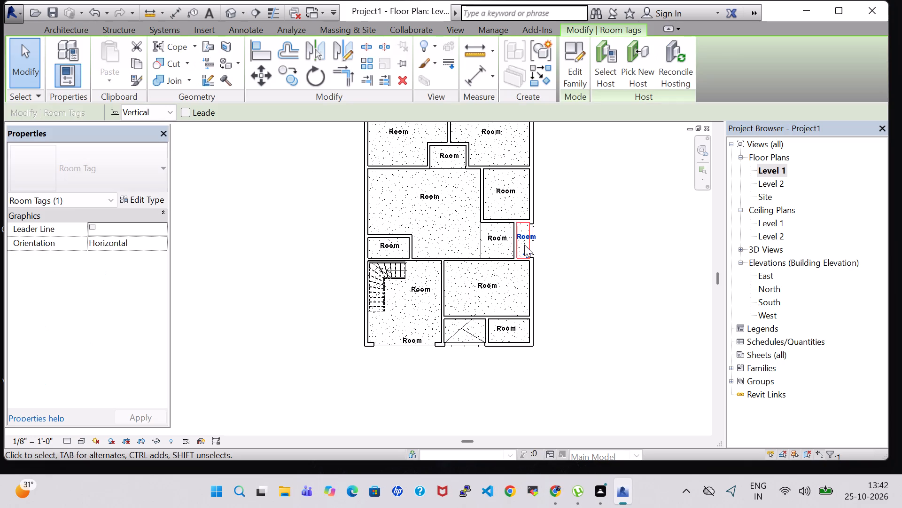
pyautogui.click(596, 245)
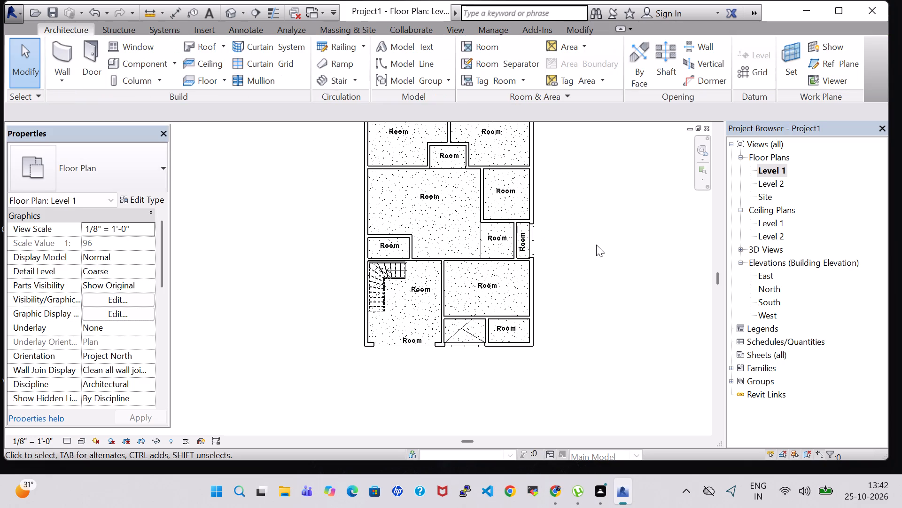
# Rename the northwest corner room as BATH through its tag.
pyautogui.moveTo(591, 240); pyautogui.dragTo(583, 313, button='middle')
pyautogui.doubleClick(388, 168)
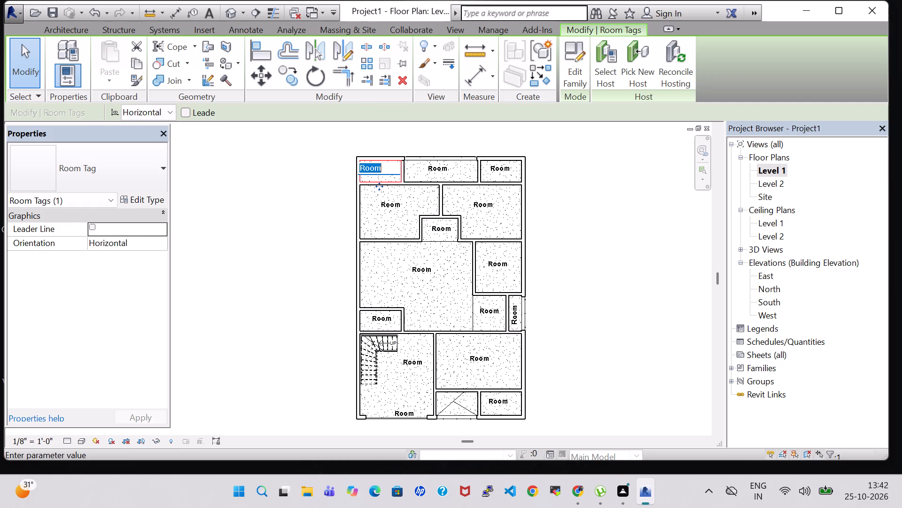
pyautogui.press('BackSpace')
pyautogui.write('BATH')
pyautogui.press('Return')
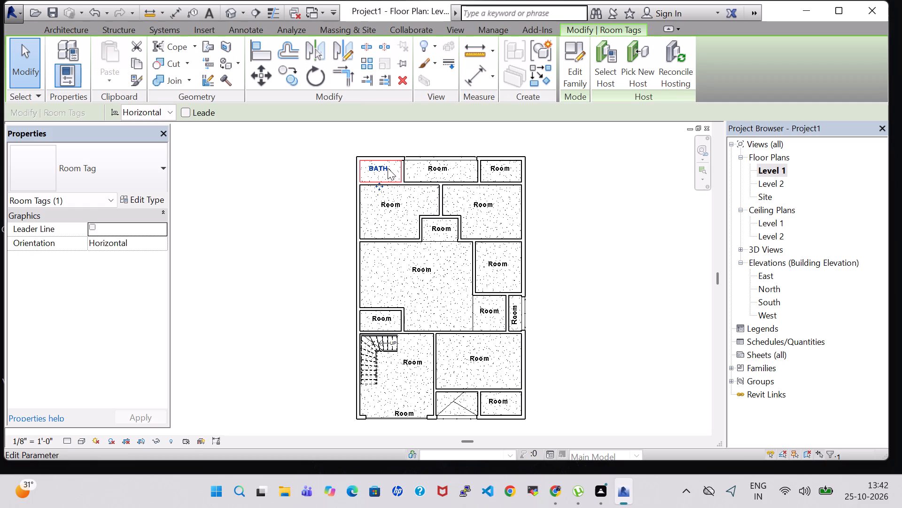
pyautogui.click(607, 201)
# Rename the middle room of the northern row as OPEN.
pyautogui.doubleClick(447, 167)
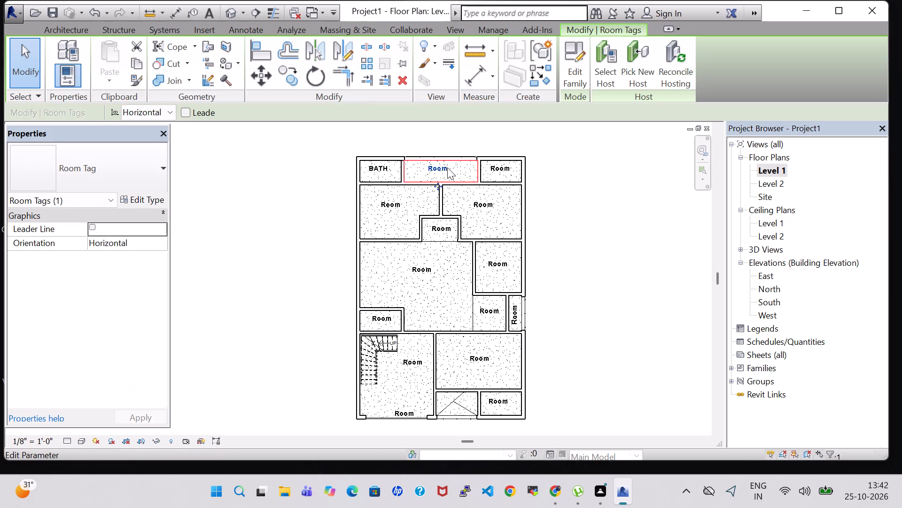
pyautogui.press('BackSpace')
pyautogui.write('OPEN')
pyautogui.press('Return')
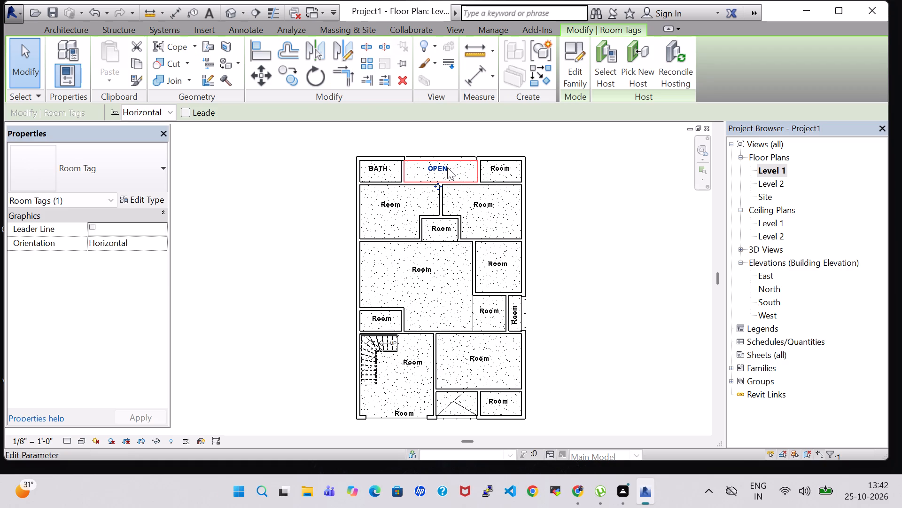
pyautogui.click(619, 218)
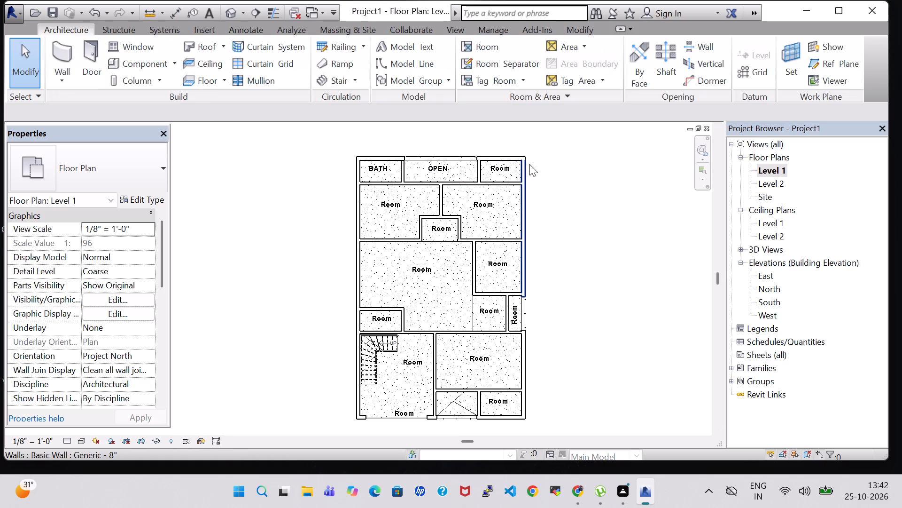
# Rename the northeast corner room as BATH.
pyautogui.doubleClick(503, 169)
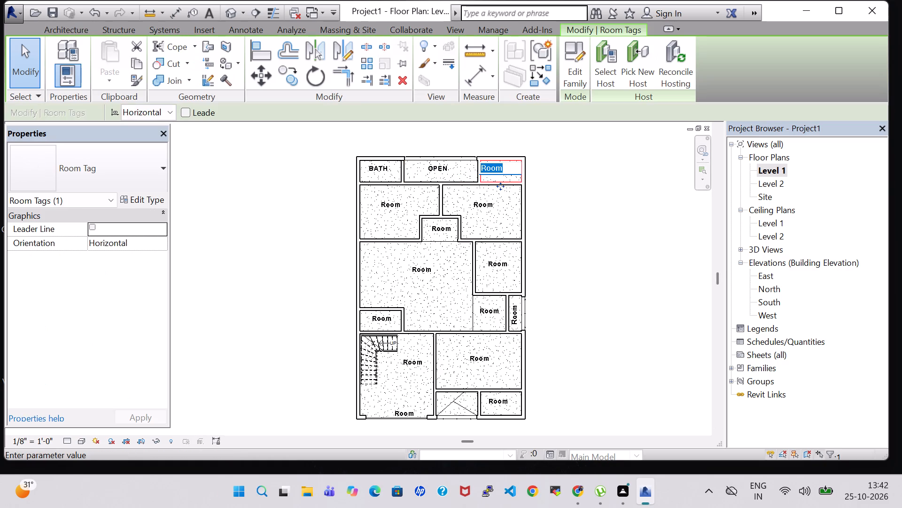
pyautogui.press('BackSpace')
pyautogui.press('b')
pyautogui.write('ATH')
pyautogui.press('Return')
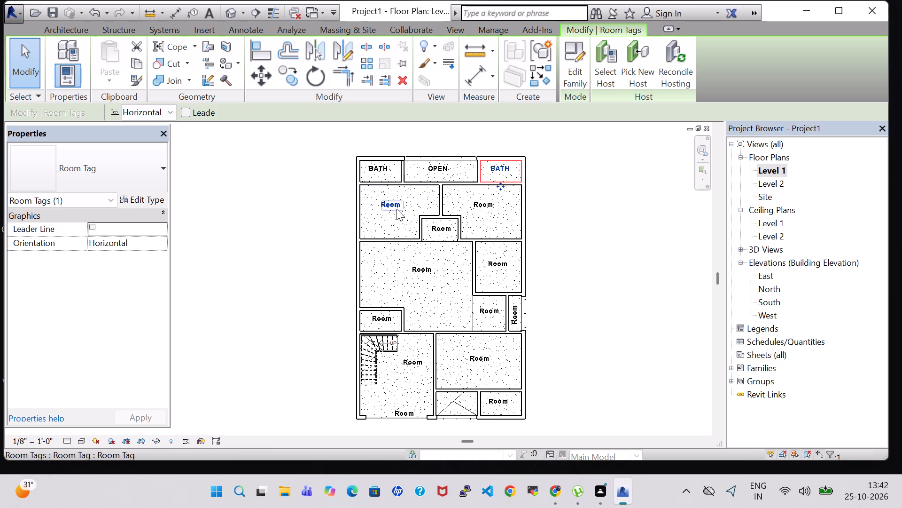
# Rename both large rooms just south of the northern row as BED ROOM.
pyautogui.doubleClick(397, 209)
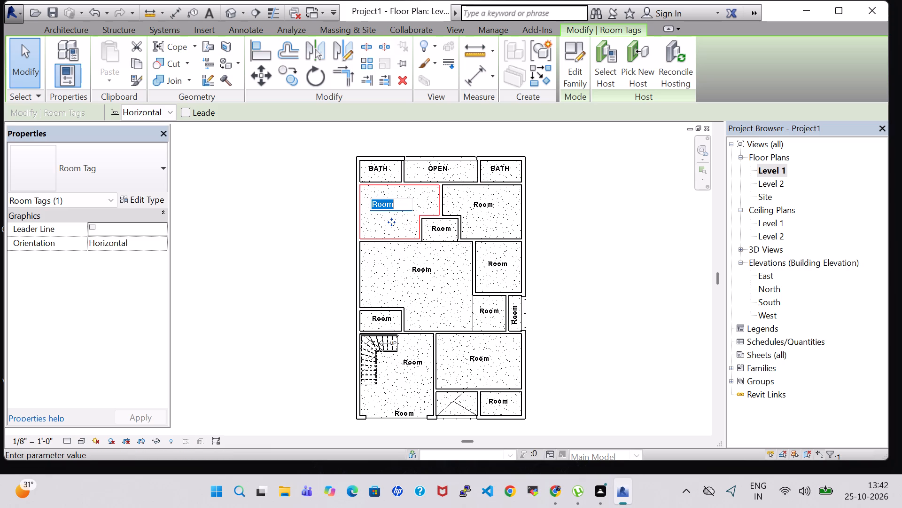
pyautogui.press('BackSpace')
pyautogui.write('BED ROOM')
pyautogui.press('Return')
pyautogui.click(645, 216)
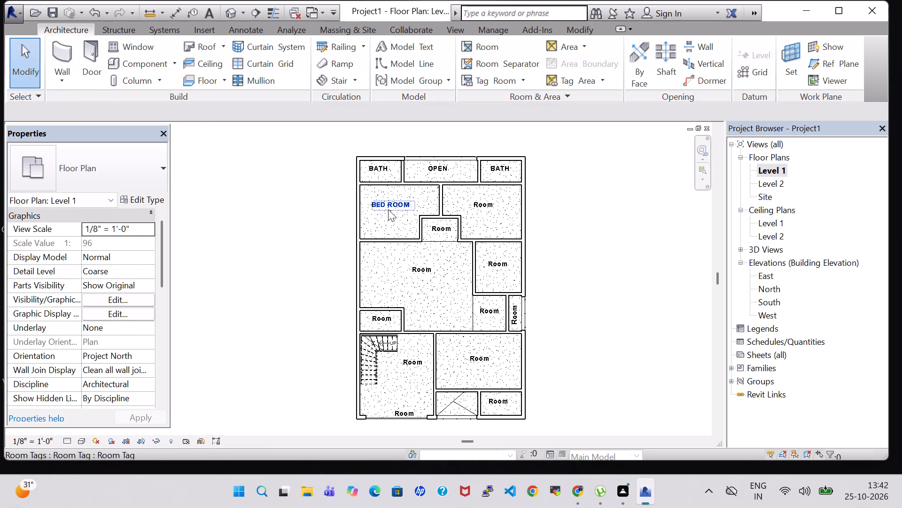
pyautogui.doubleClick(497, 206)
pyautogui.press('BackSpace')
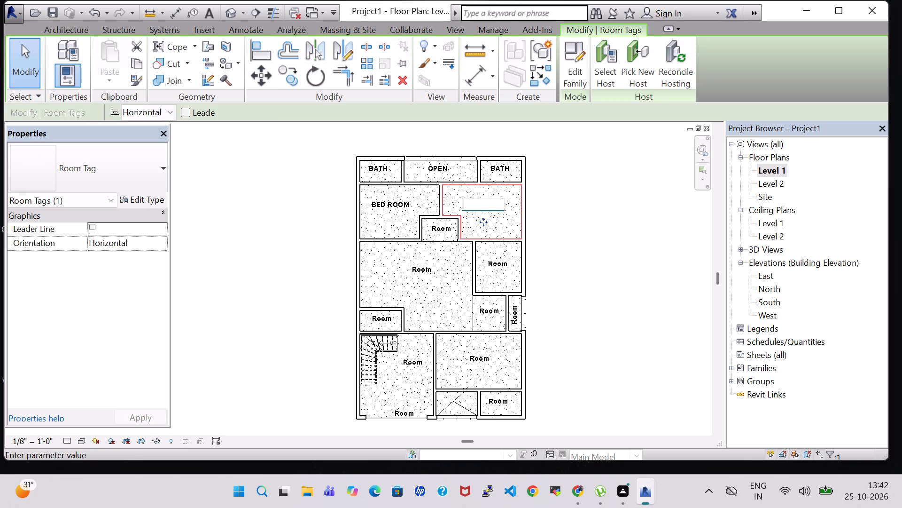
pyautogui.write('BED ROOM')
pyautogui.press('Return')
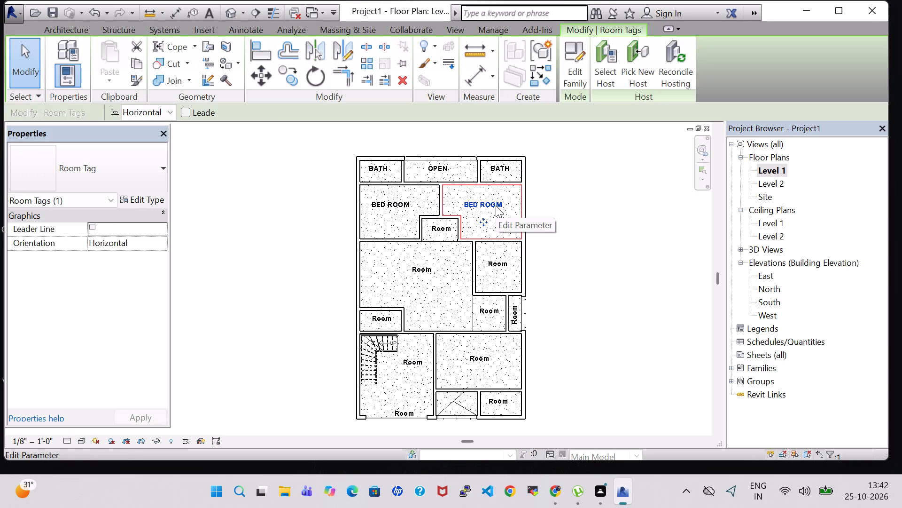
# Rename the small alcove room between the two bedrooms as LOBBY.
pyautogui.doubleClick(448, 229)
pyautogui.press('BackSpace')
pyautogui.write('LOBBY')
pyautogui.press('Return')
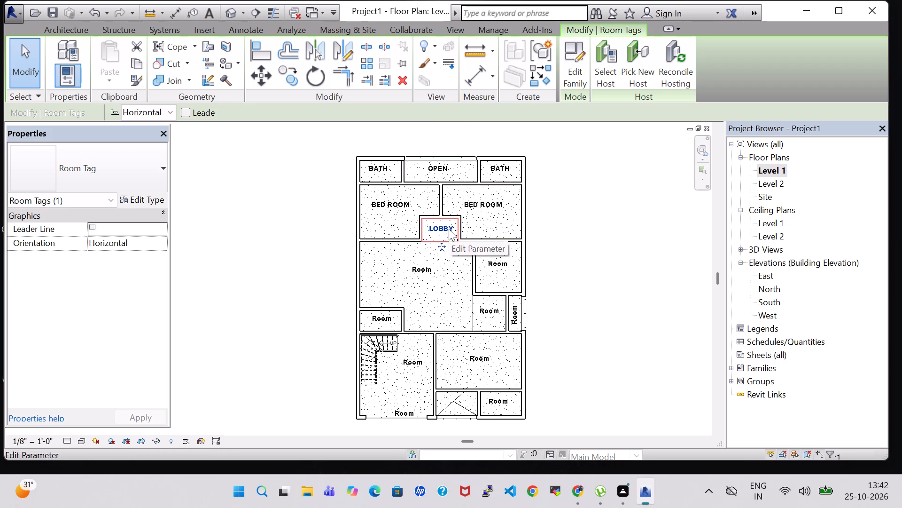
# Rename the large central hall as T.V.LOUNGE.
pyautogui.doubleClick(431, 271)
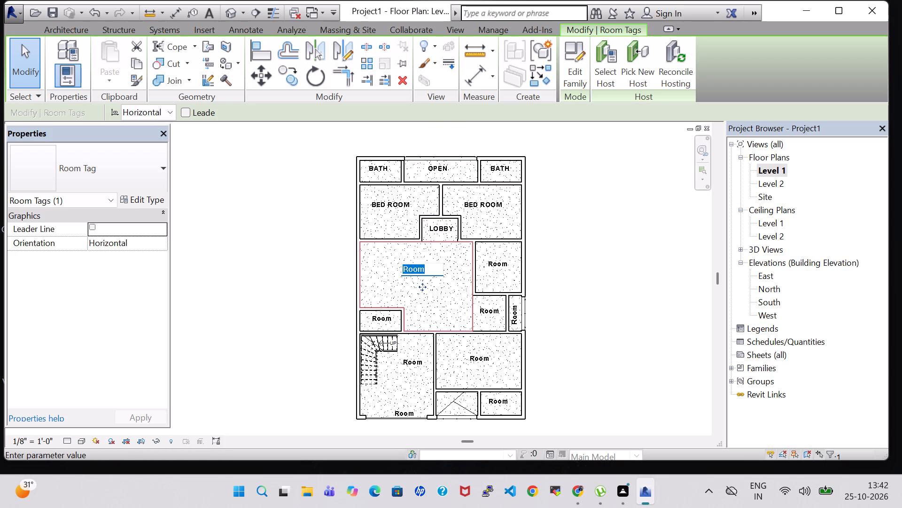
pyautogui.press('BackSpace')
pyautogui.press('t')
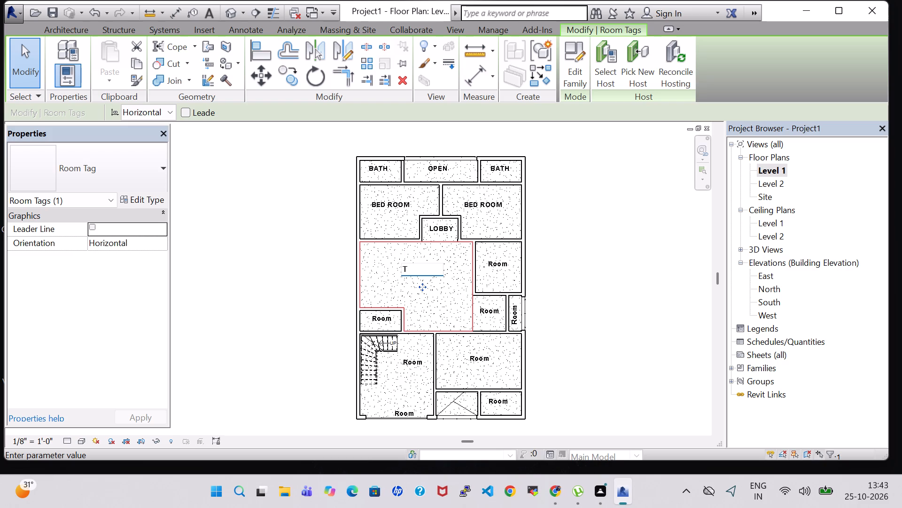
pyautogui.write(',V')
pyautogui.press('BackSpace')
pyautogui.press('BackSpace')
pyautogui.write('.V.')
pyautogui.write('LOUN')
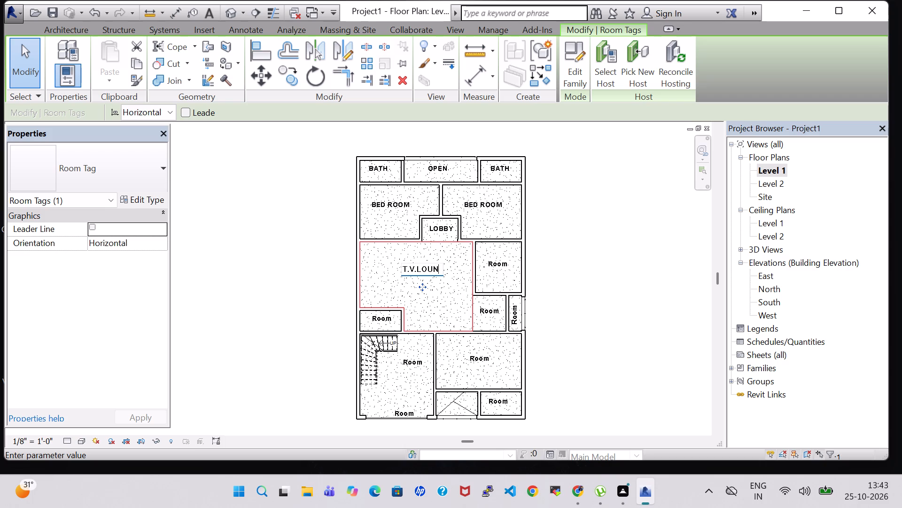
pyautogui.write('GE')
pyautogui.press('Return')
pyautogui.click(604, 234)
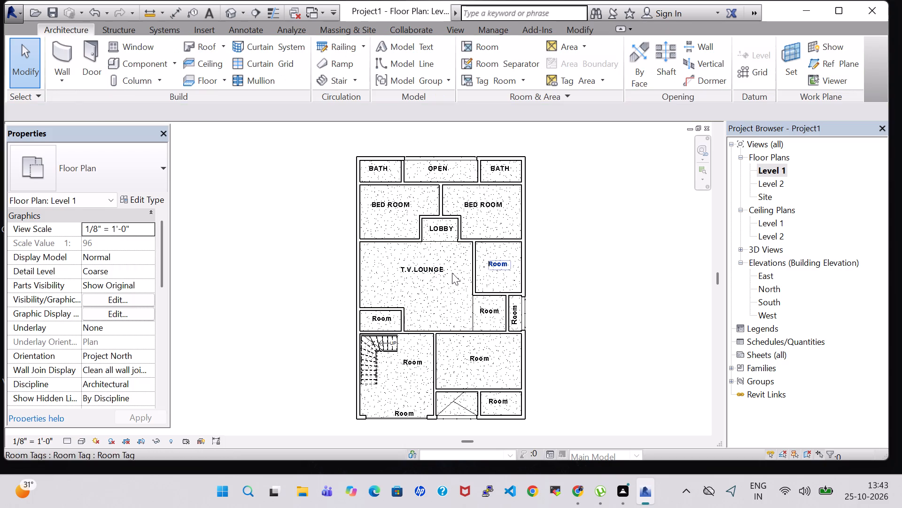
# Rename the room east of the T.V. lounge, just below the eastern bedroom, as KITCHEN.
pyautogui.doubleClick(511, 267)
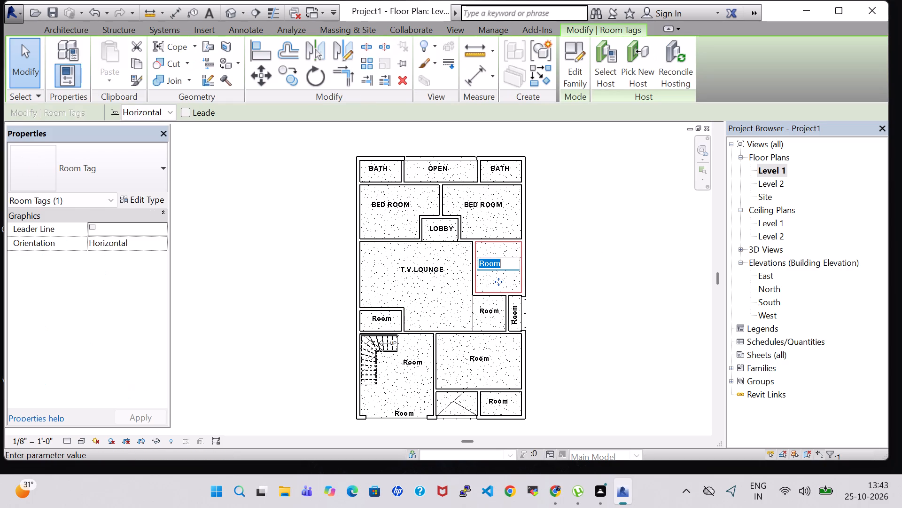
pyautogui.press('BackSpace')
pyautogui.write('KITCHEN')
pyautogui.press('Return')
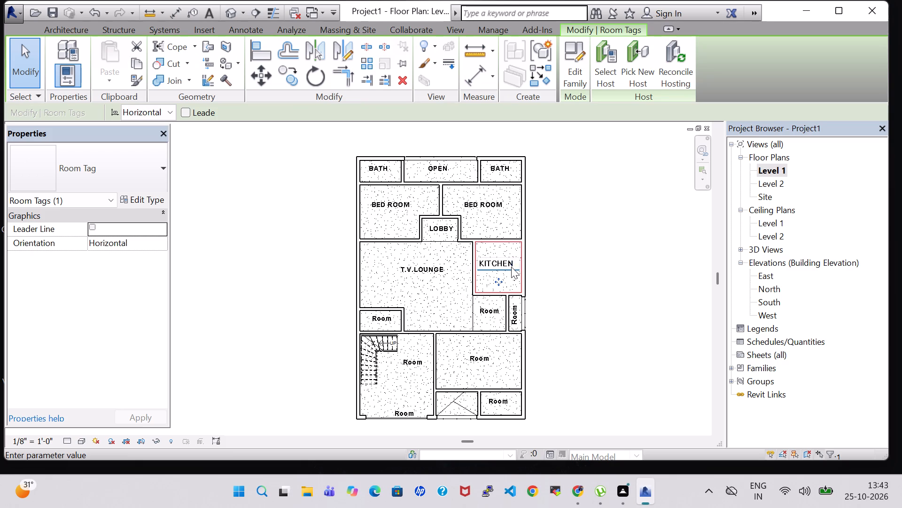
# Rename the small room in the southwest corner of the T.V. lounge as BATH.
pyautogui.click(601, 270)
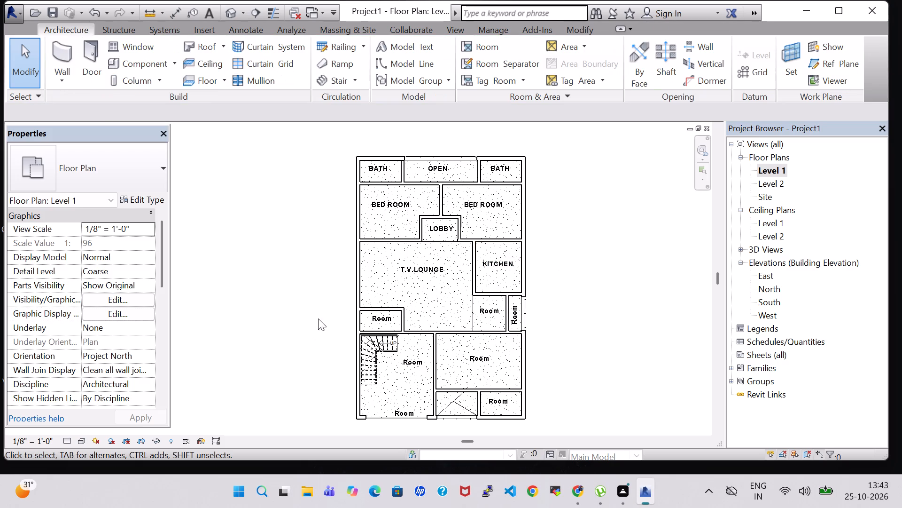
pyautogui.doubleClick(377, 320)
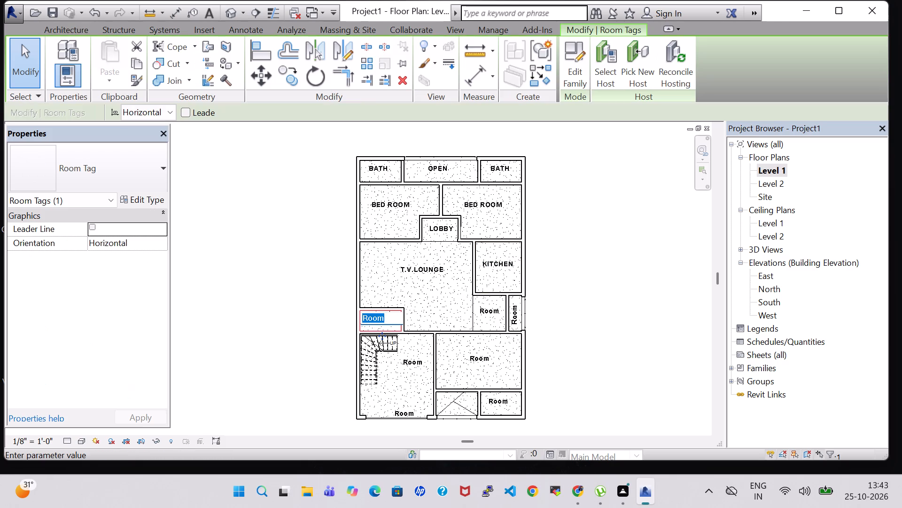
pyautogui.press('BackSpace')
pyautogui.write('BATH')
pyautogui.press('Return')
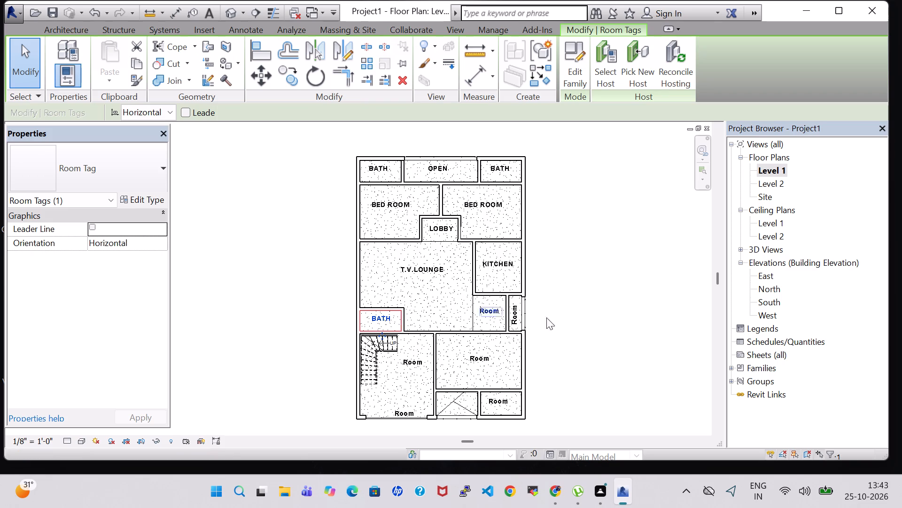
# Rename the small room directly south of the kitchen, beside the T.V. lounge, as DINNING.
pyautogui.scroll(3, 594, 334)
pyautogui.doubleClick(444, 298)
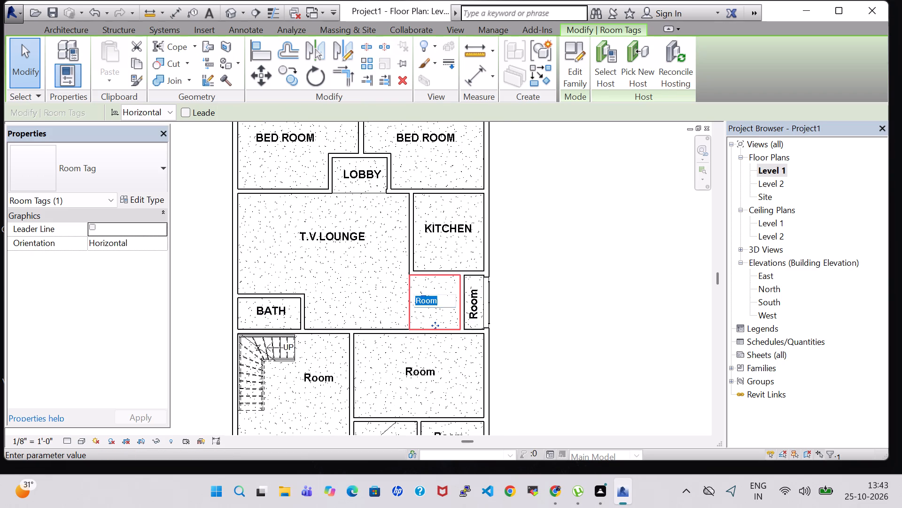
pyautogui.press('BackSpace')
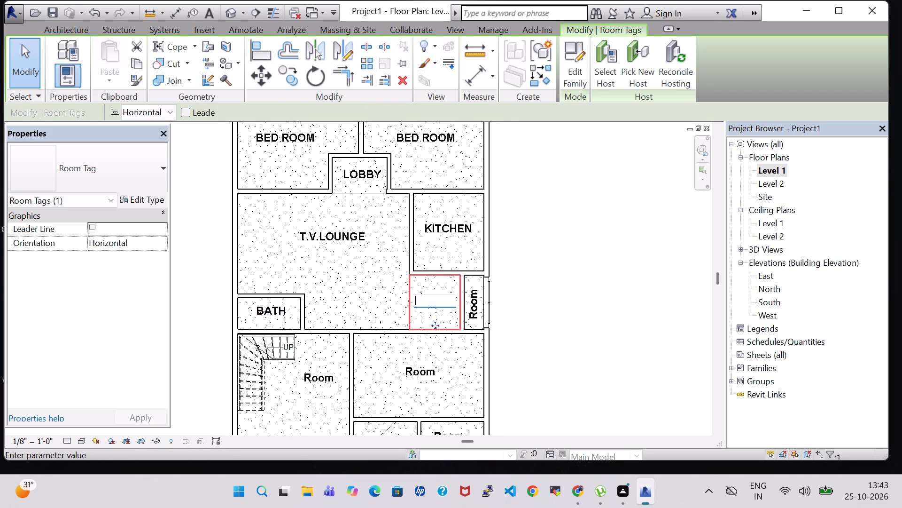
pyautogui.write('DINNING')
pyautogui.press('Return')
pyautogui.click(579, 299)
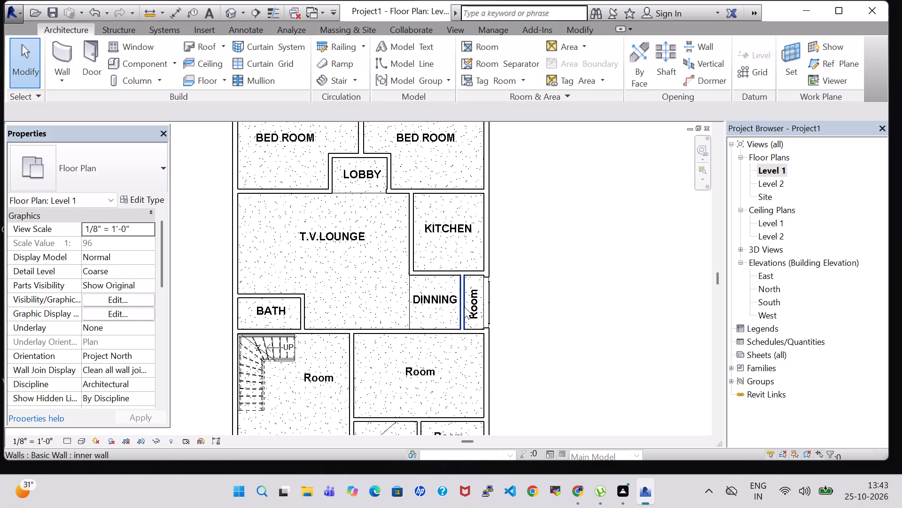
# Rename the narrow, vertically tagged room east of the dining space as OPEN.
pyautogui.doubleClick(481, 308)
pyautogui.press('BackSpace')
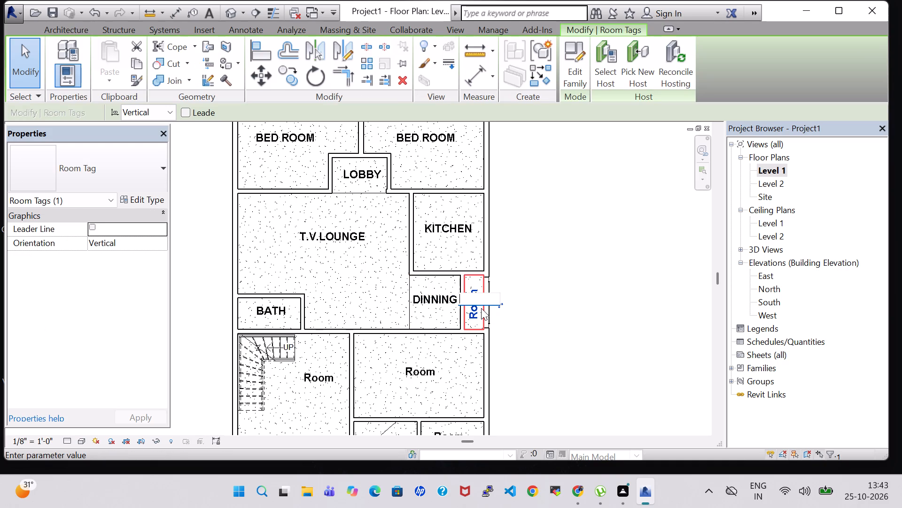
pyautogui.write('OPEN')
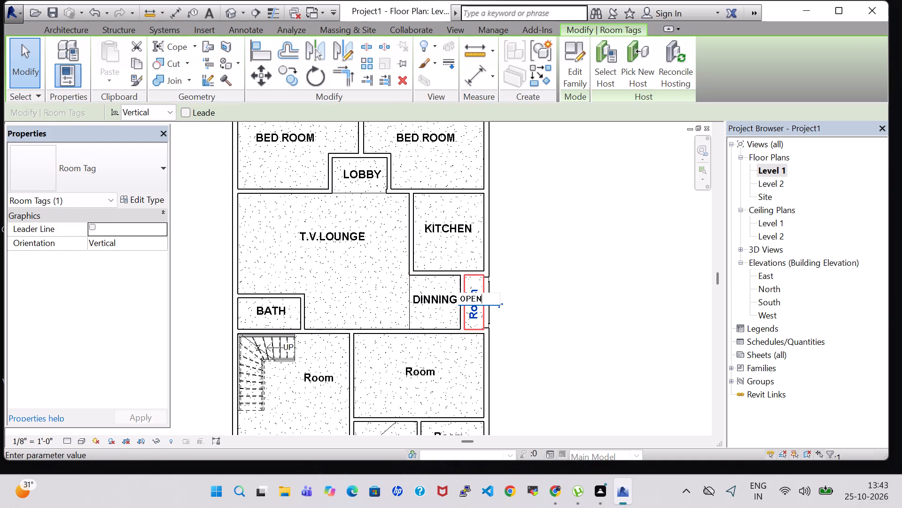
pyautogui.press('Return')
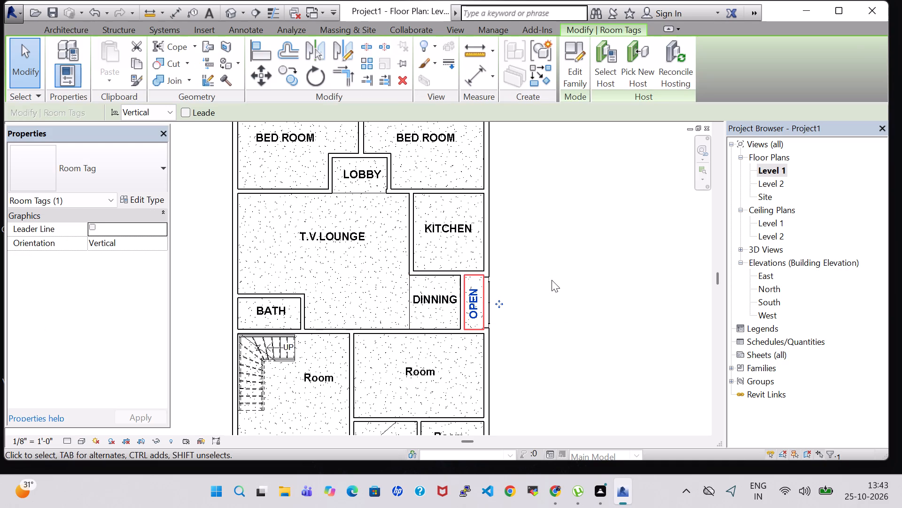
pyautogui.click(572, 290)
pyautogui.scroll(-3, 572, 289)
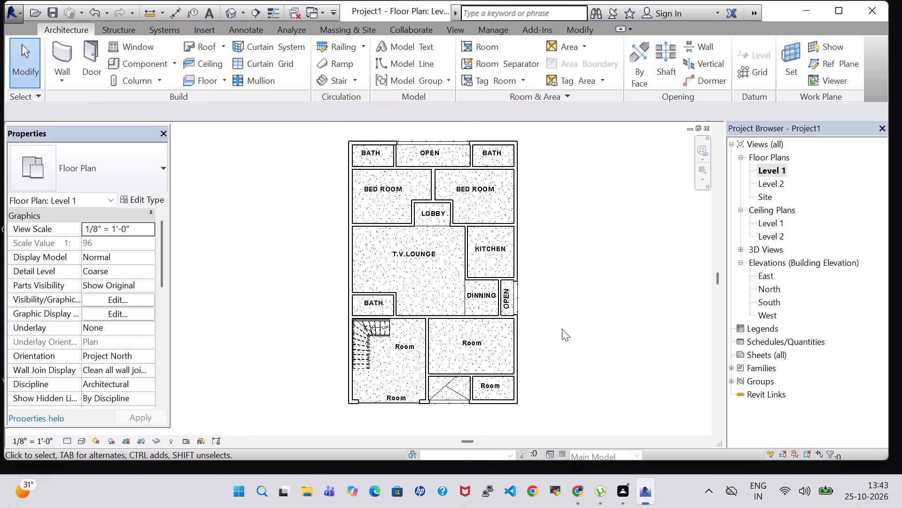
# Rename the large room south of the dining space as DRAWING ROOM.
pyautogui.scroll(3, 482, 338)
pyautogui.doubleClick(481, 340)
pyautogui.press('BackSpace')
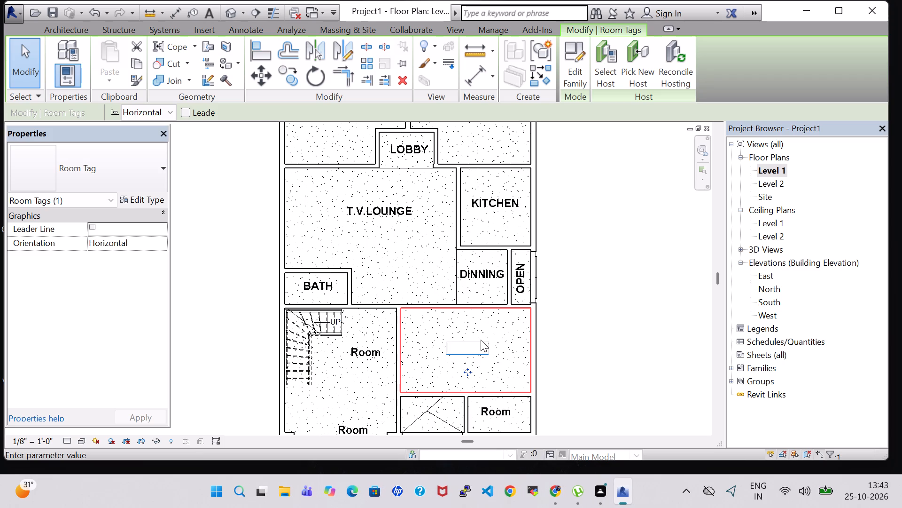
pyautogui.write('DRAWING E')
pyautogui.press('BackSpace')
pyautogui.write('ROOM')
pyautogui.press('Return')
pyautogui.click(602, 344)
# Rename the small room in the building's southeast corner, below the drawing room, as BATH.
pyautogui.scroll(-2, 605, 335)
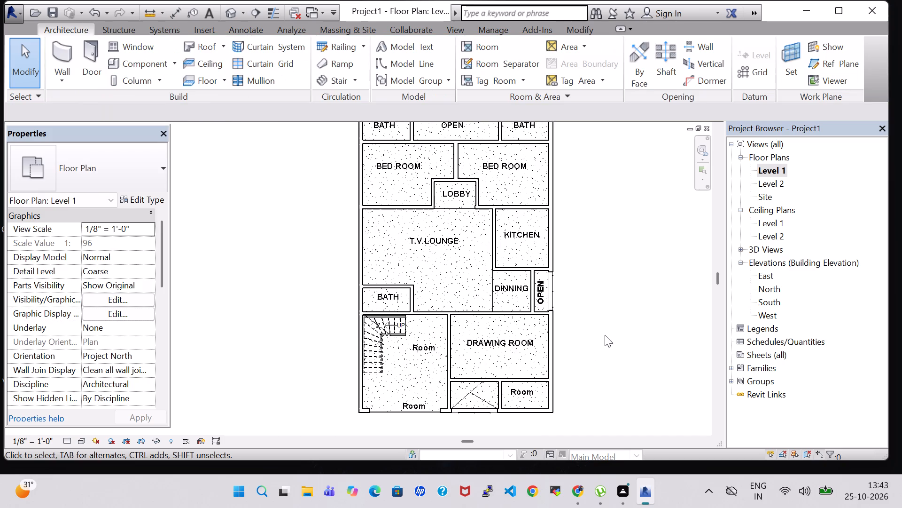
pyautogui.moveTo(605, 335); pyautogui.dragTo(600, 305, button='middle')
pyautogui.doubleClick(523, 364)
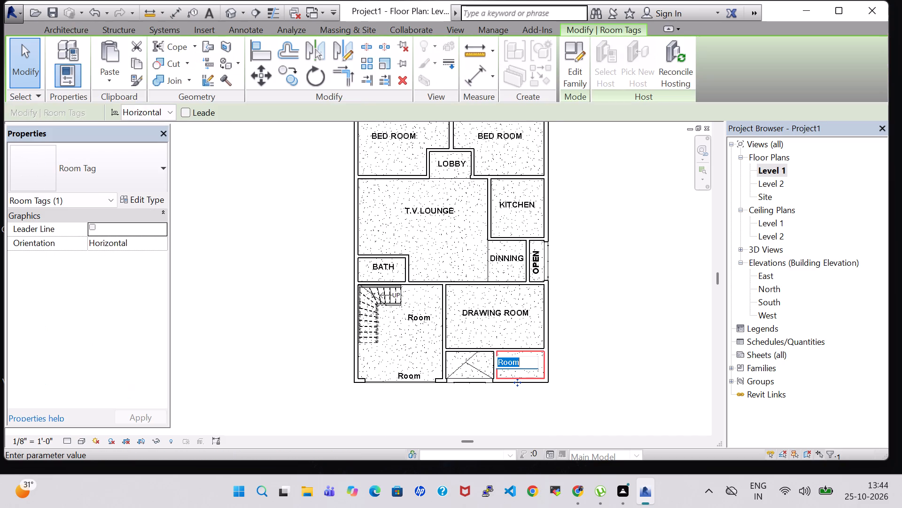
pyautogui.press('BackSpace')
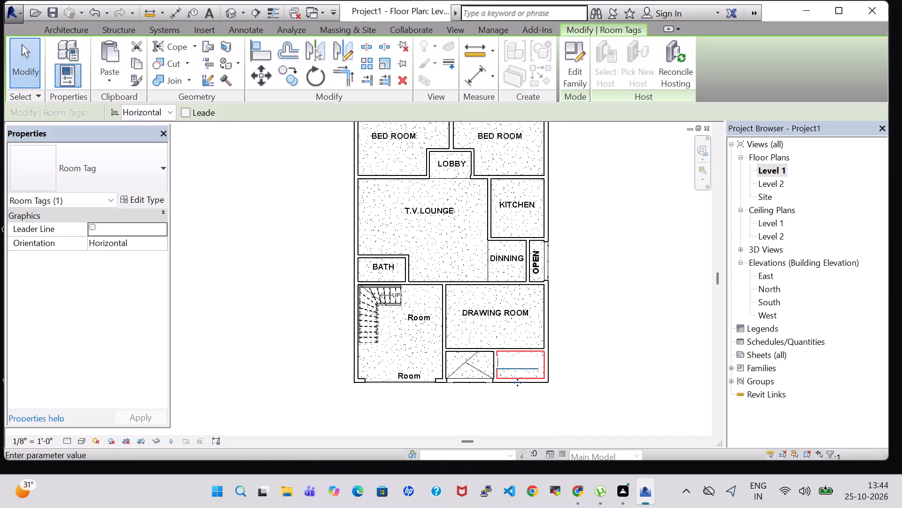
pyautogui.write('BATH')
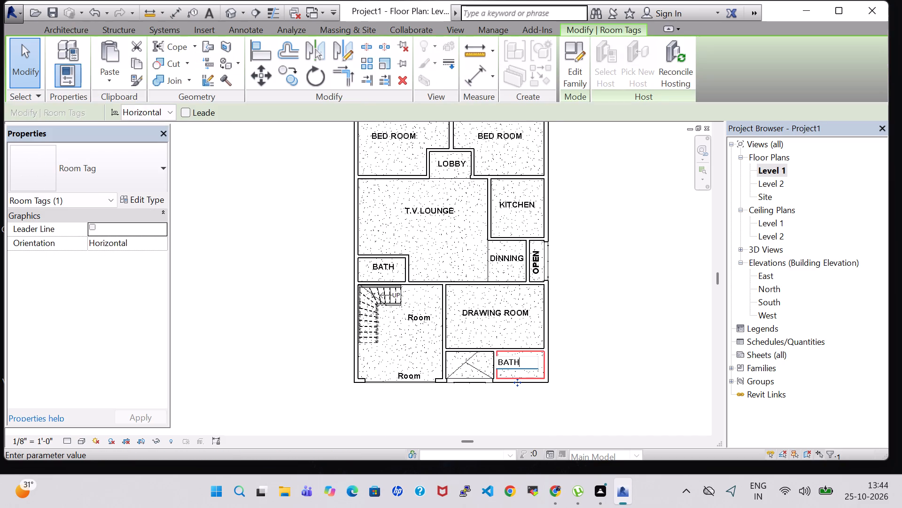
pyautogui.press('Return')
# Rename the tag at the southern opening of the stair area as MAIN GATE and nudge it slightly west.
pyautogui.doubleClick(411, 372)
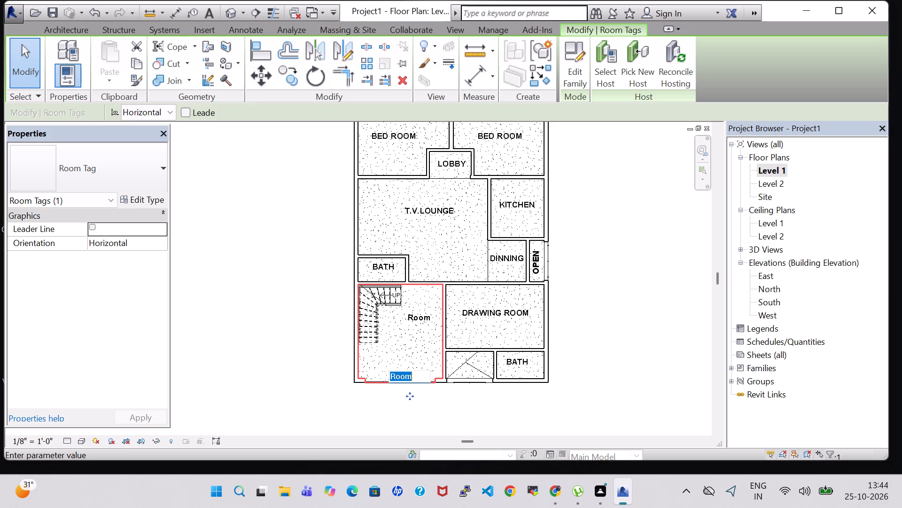
pyautogui.press('BackSpace')
pyautogui.write('MAIN GATE')
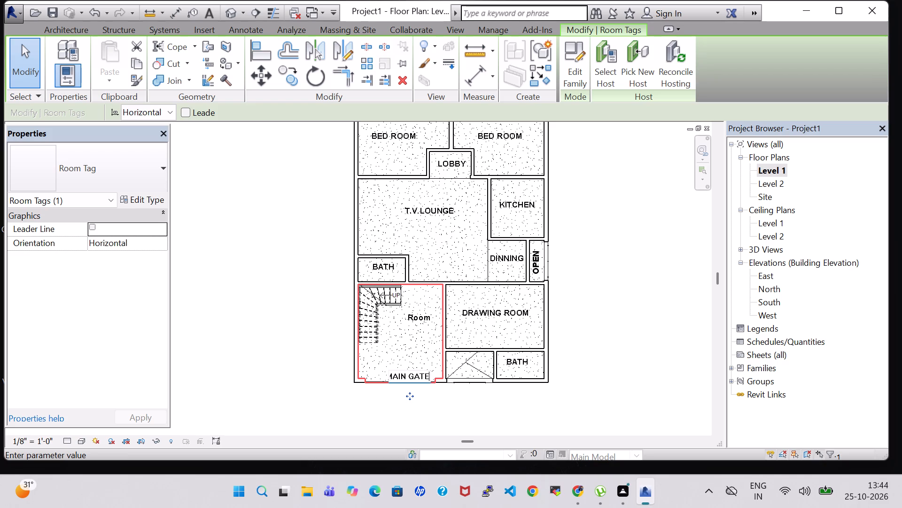
pyautogui.press('Return')
pyautogui.press('Left')
pyautogui.press('Left')
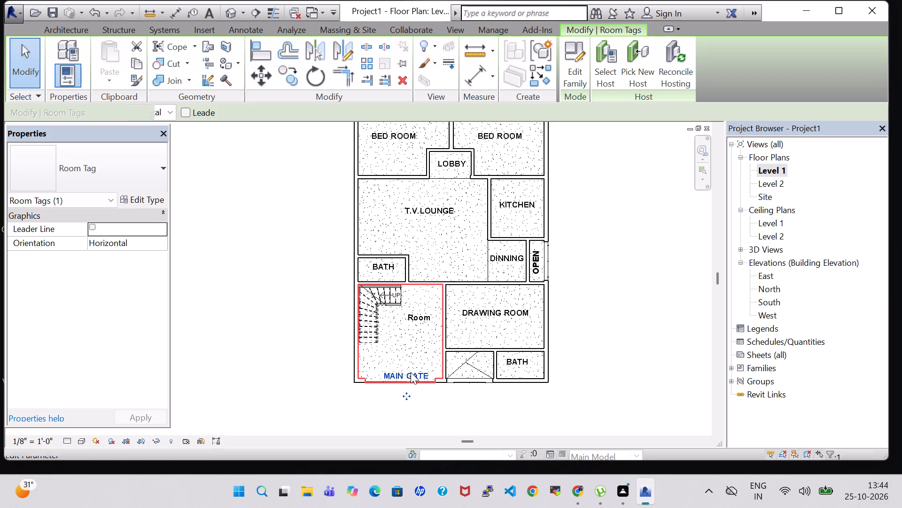
pyautogui.press('Left')
pyautogui.click(651, 360)
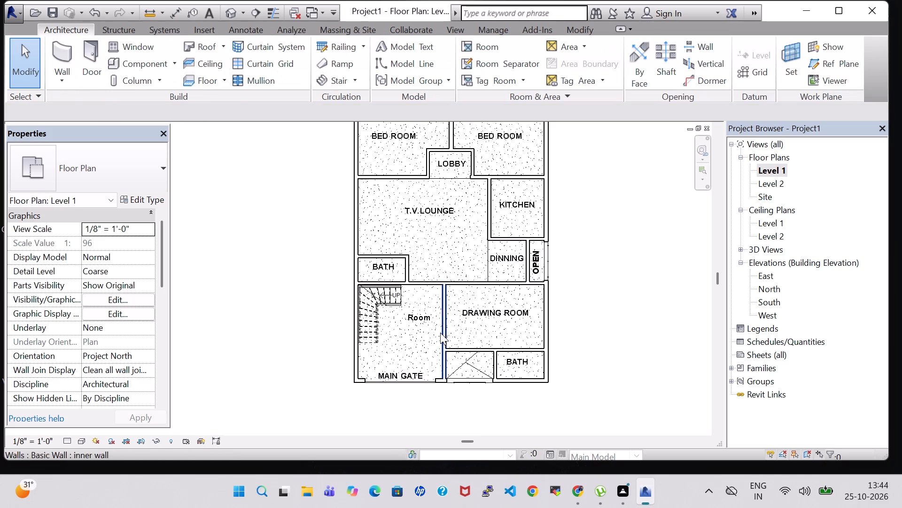
# Rename the tag beside the winder stair as PORCH and nudge it slightly south.
pyautogui.doubleClick(429, 317)
pyautogui.press('BackSpace')
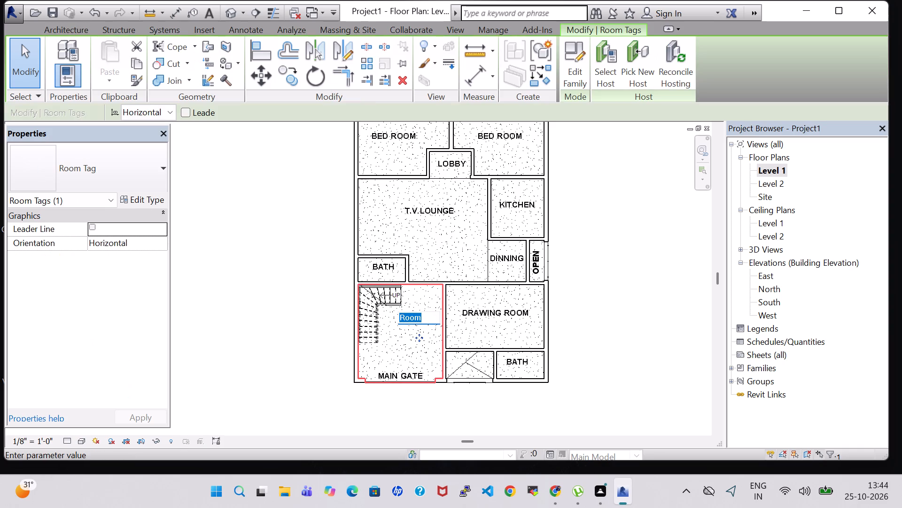
pyautogui.write('PORCH')
pyautogui.press('Return')
pyautogui.press('Down')
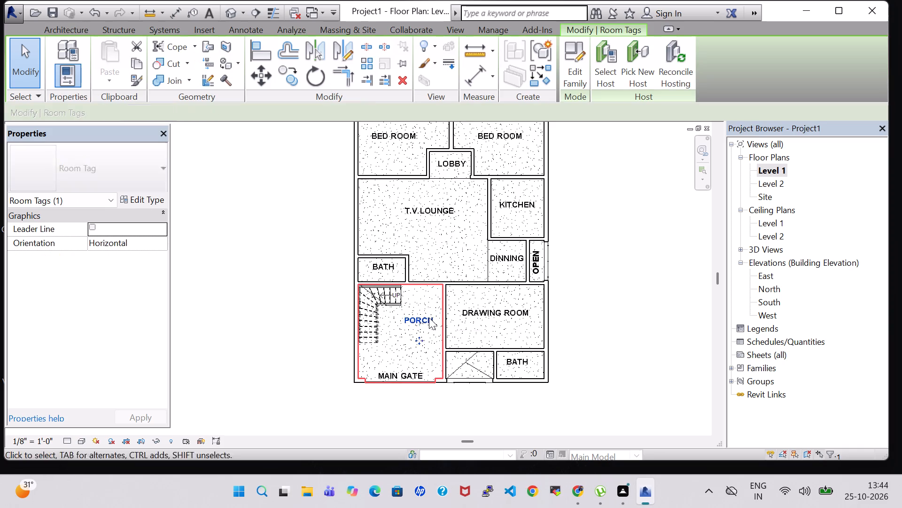
pyautogui.press('Down')
pyautogui.press('Down')
pyautogui.click(611, 332)
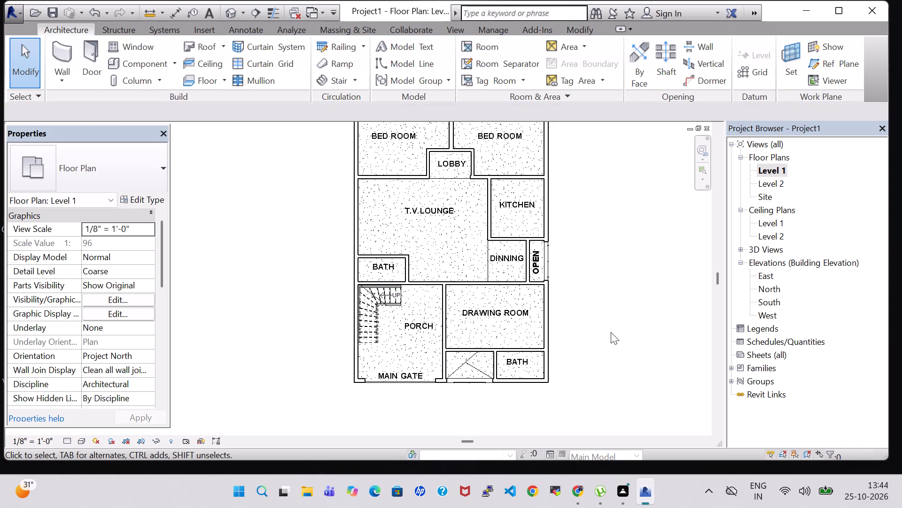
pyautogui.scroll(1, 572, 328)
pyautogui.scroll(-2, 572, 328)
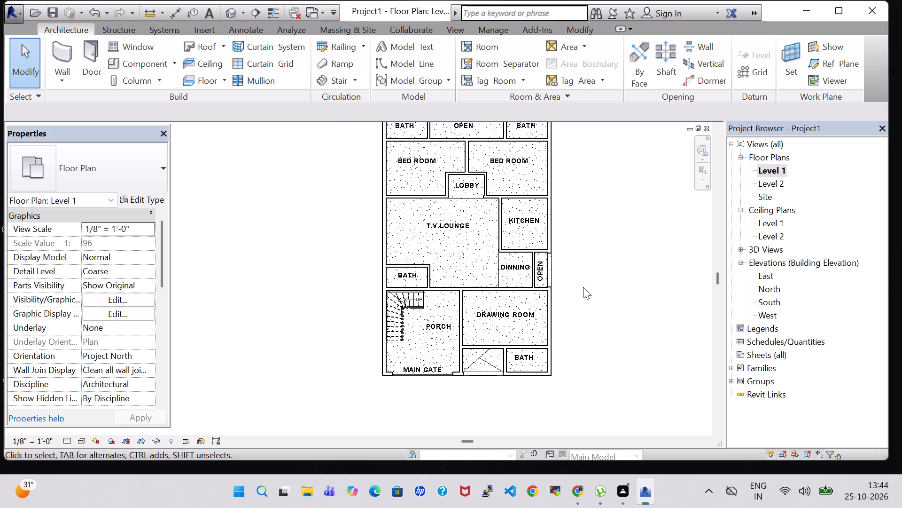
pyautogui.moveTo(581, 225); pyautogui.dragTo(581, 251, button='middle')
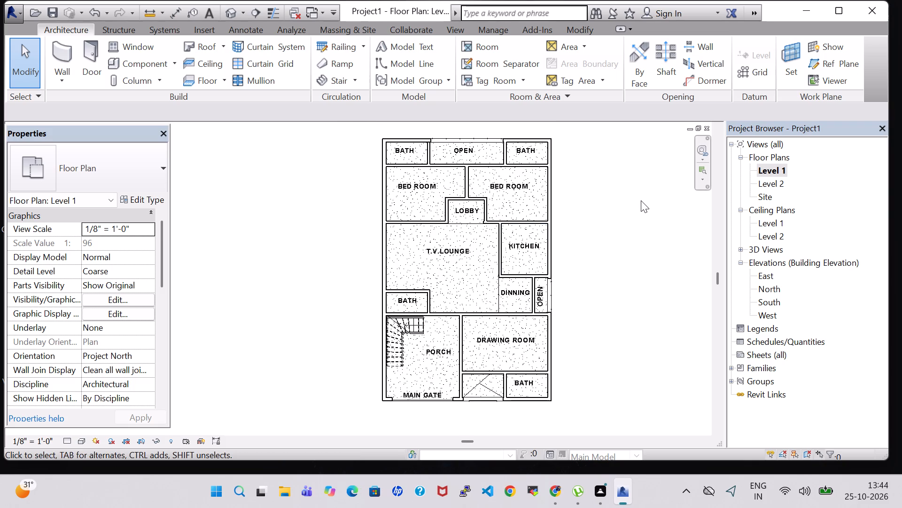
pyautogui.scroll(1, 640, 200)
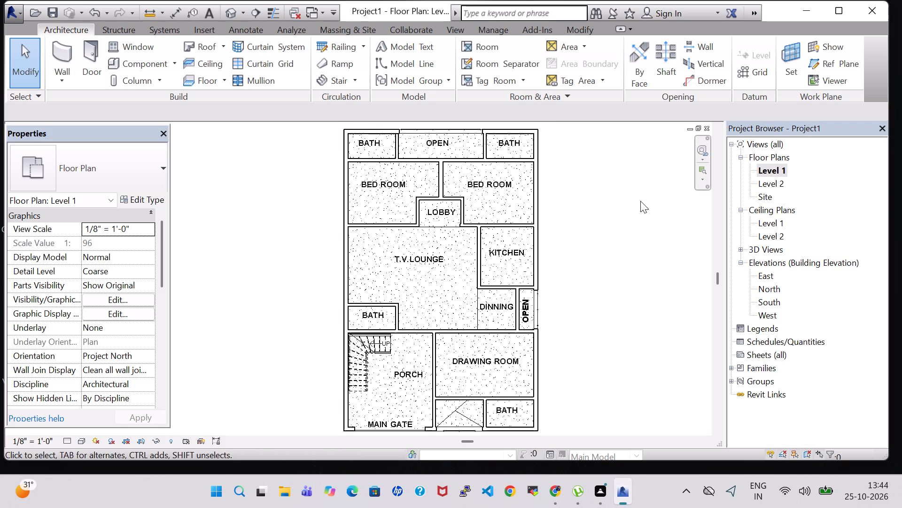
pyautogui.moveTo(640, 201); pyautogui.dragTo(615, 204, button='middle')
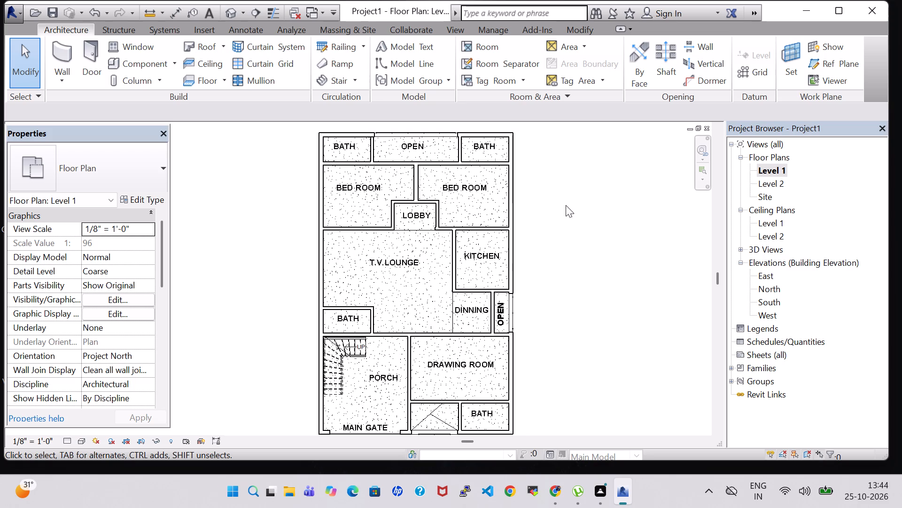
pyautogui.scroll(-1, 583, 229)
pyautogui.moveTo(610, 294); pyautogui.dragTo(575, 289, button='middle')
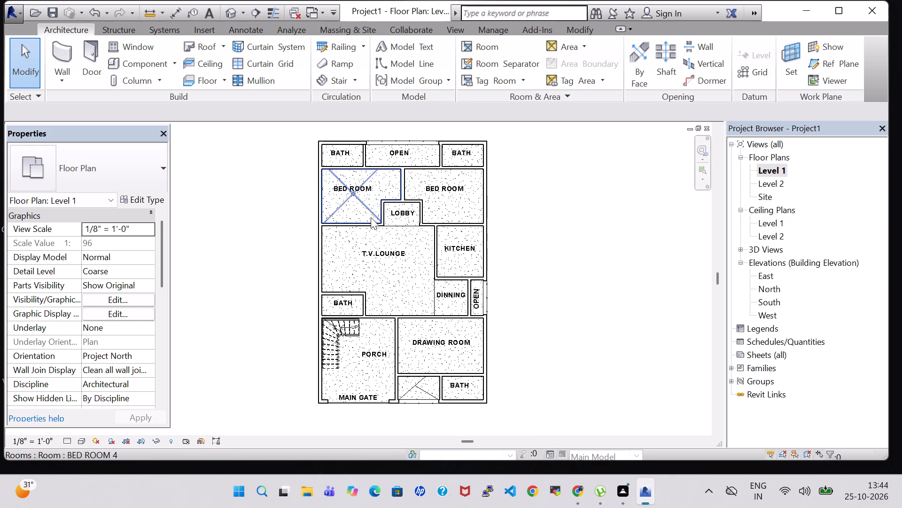
# Nudge the inner wall between the eastern bedroom and the kitchen slightly east.
pyautogui.scroll(8, 410, 223)
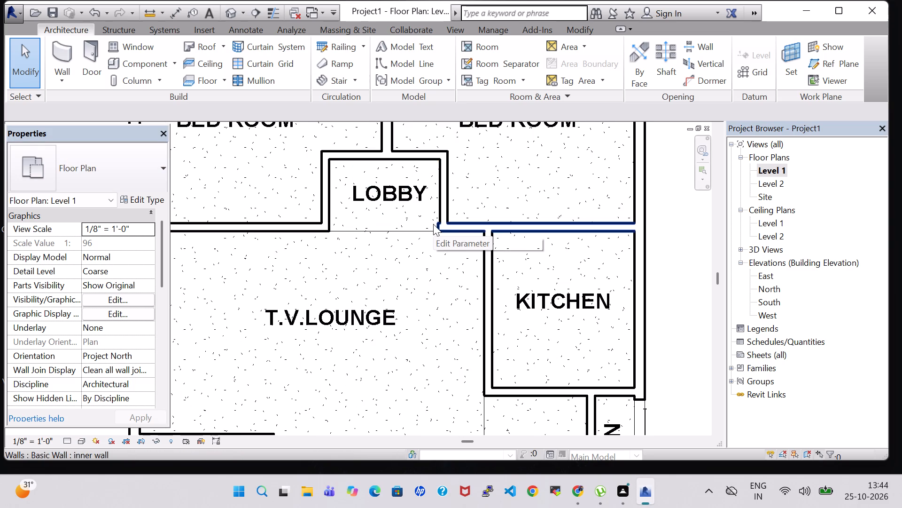
pyautogui.click(439, 226)
pyautogui.press('Right')
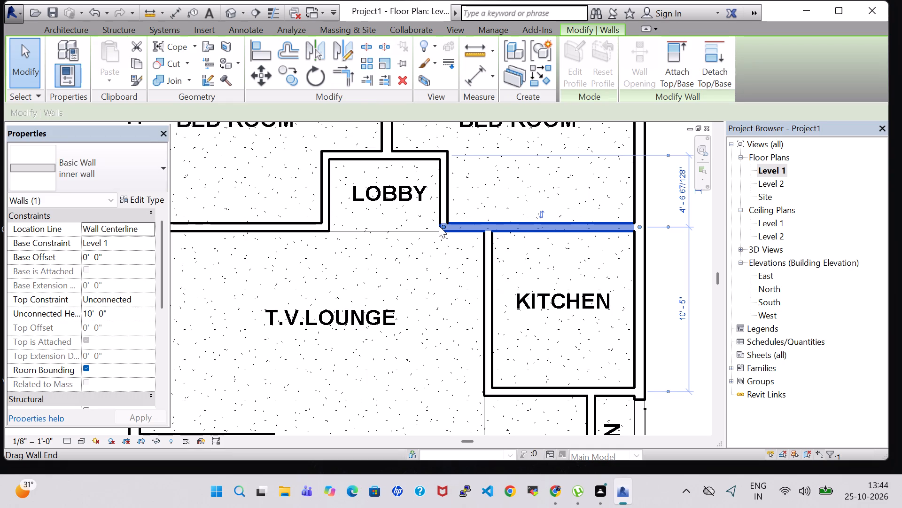
pyautogui.click(704, 322)
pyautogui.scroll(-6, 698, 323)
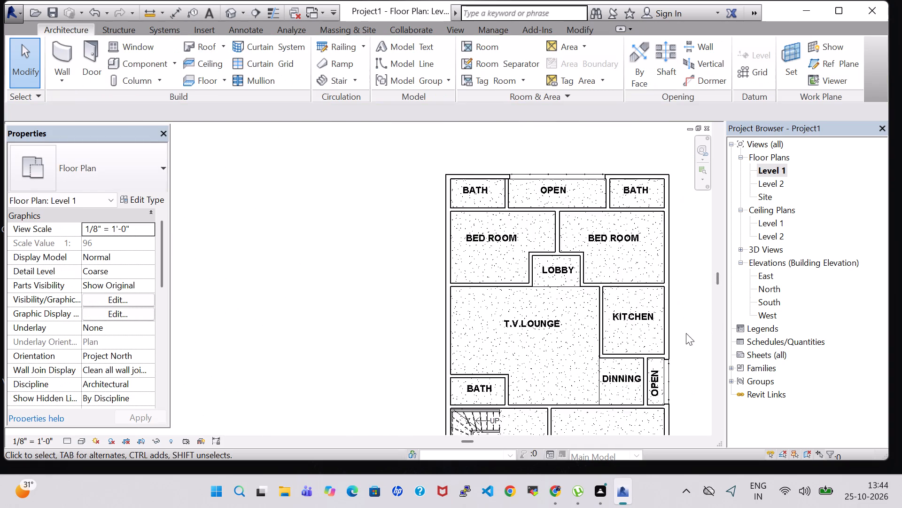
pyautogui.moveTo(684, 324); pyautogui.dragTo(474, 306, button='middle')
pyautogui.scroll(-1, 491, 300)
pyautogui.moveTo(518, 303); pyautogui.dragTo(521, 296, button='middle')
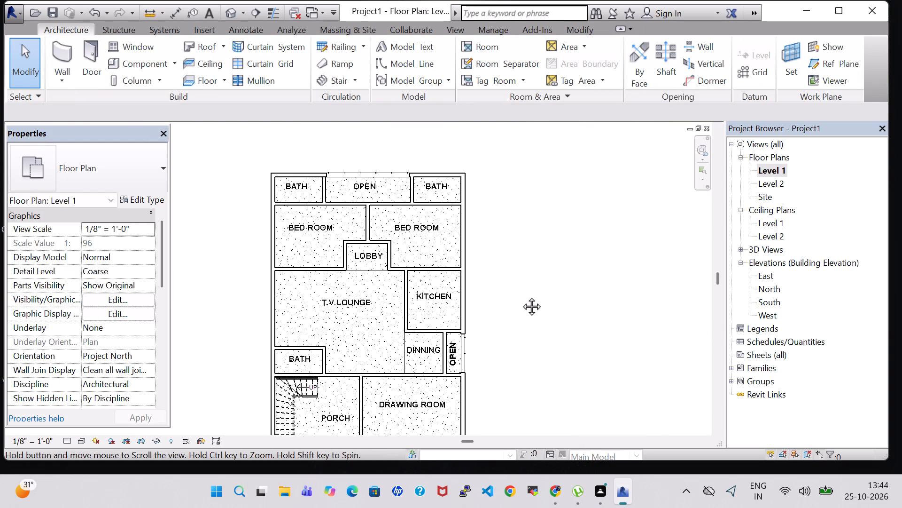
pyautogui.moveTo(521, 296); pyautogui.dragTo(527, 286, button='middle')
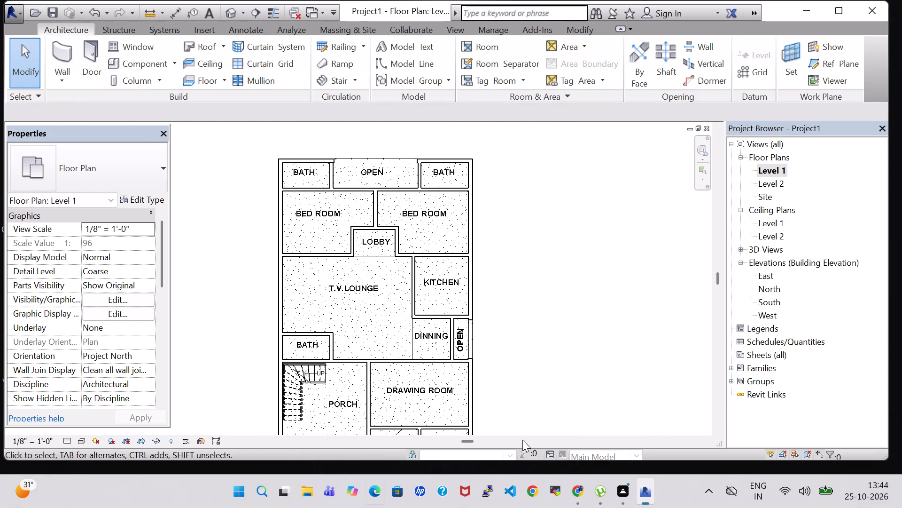
# Look over the labelled Level 1 plan and the 3D building from the front, and return to the Level 1 plan.
pyautogui.scroll(-1, 651, 316)
pyautogui.moveTo(559, 299); pyautogui.dragTo(560, 252, button='middle')
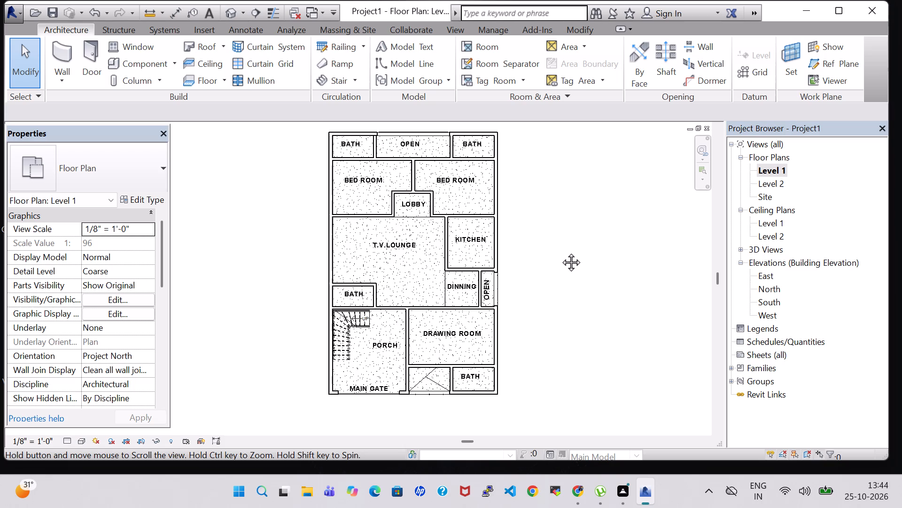
pyautogui.moveTo(560, 252); pyautogui.dragTo(558, 254, button='middle')
pyautogui.scroll(1, 292, 71)
pyautogui.scroll(5, 370, 153)
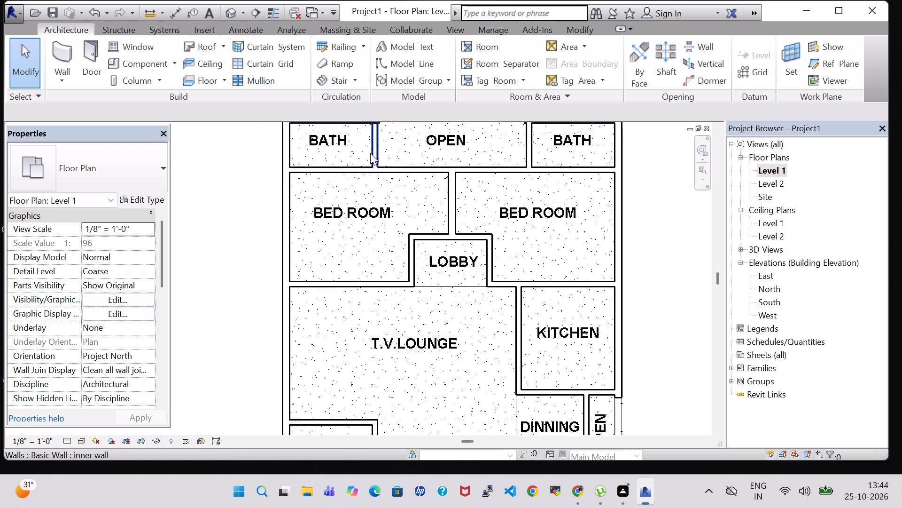
pyautogui.scroll(2, 370, 153)
pyautogui.moveTo(383, 154); pyautogui.dragTo(379, 297, button='middle')
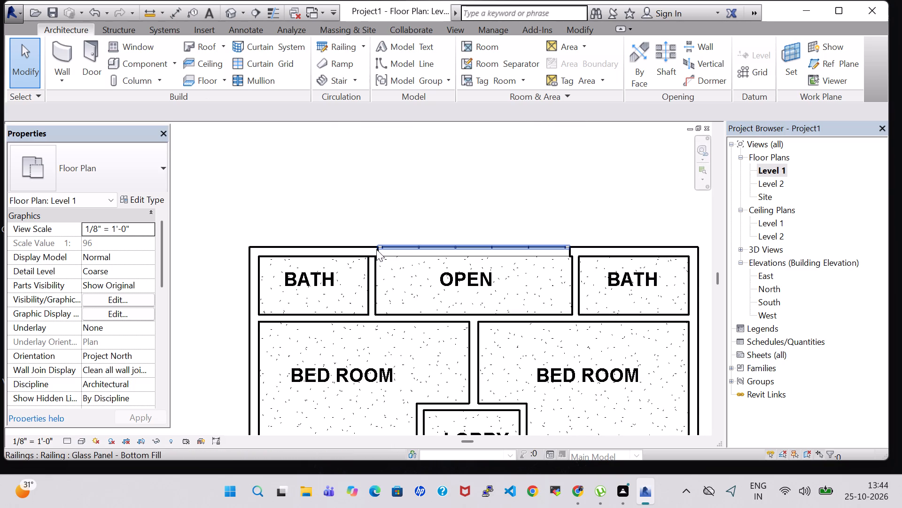
pyautogui.scroll(-7, 397, 202)
pyautogui.moveTo(535, 307); pyautogui.dragTo(530, 296, button='middle')
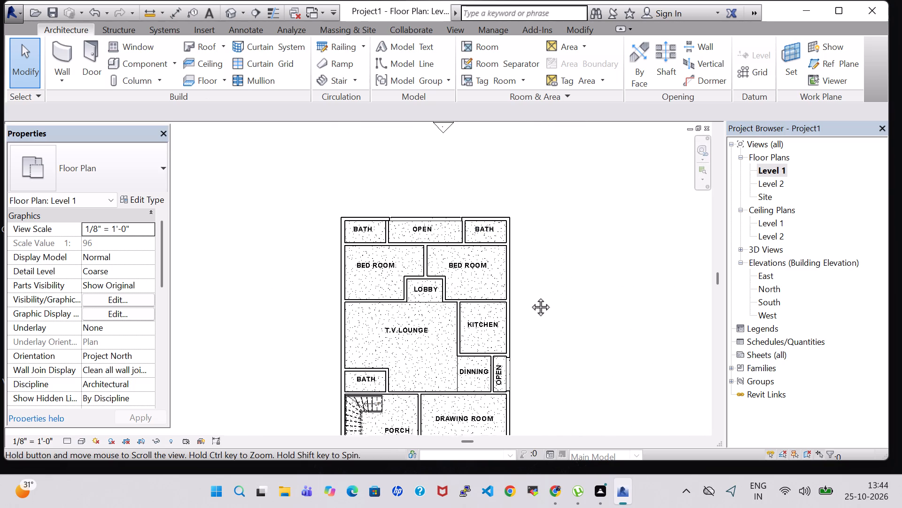
pyautogui.moveTo(530, 296); pyautogui.dragTo(528, 248, button='middle')
pyautogui.click(225, 14)
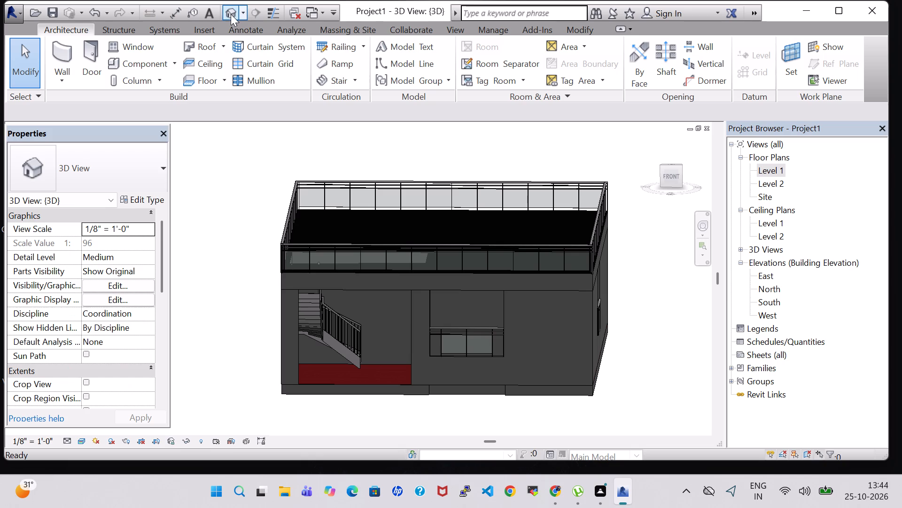
pyautogui.keyDown('shift'); pyautogui.moveTo(655, 270); pyautogui.dragTo(650, 299, button='middle'); pyautogui.keyUp('shift')
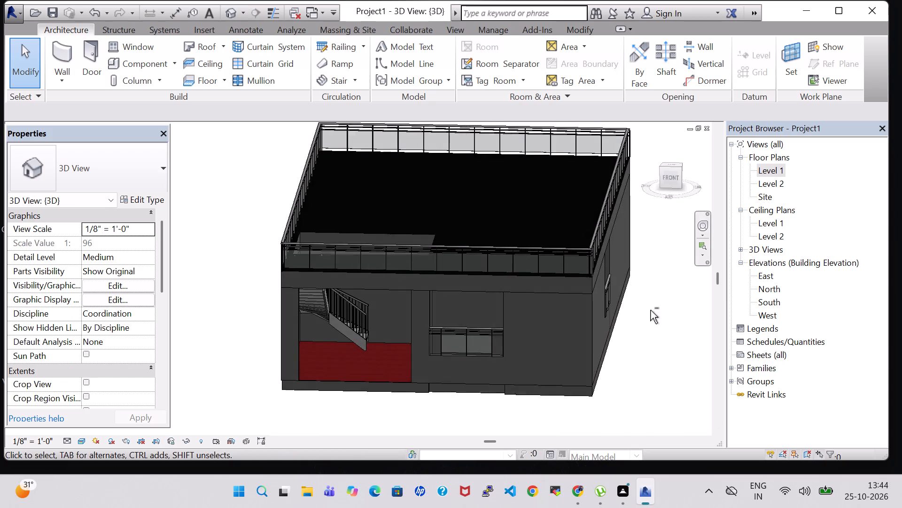
pyautogui.doubleClick(762, 173)
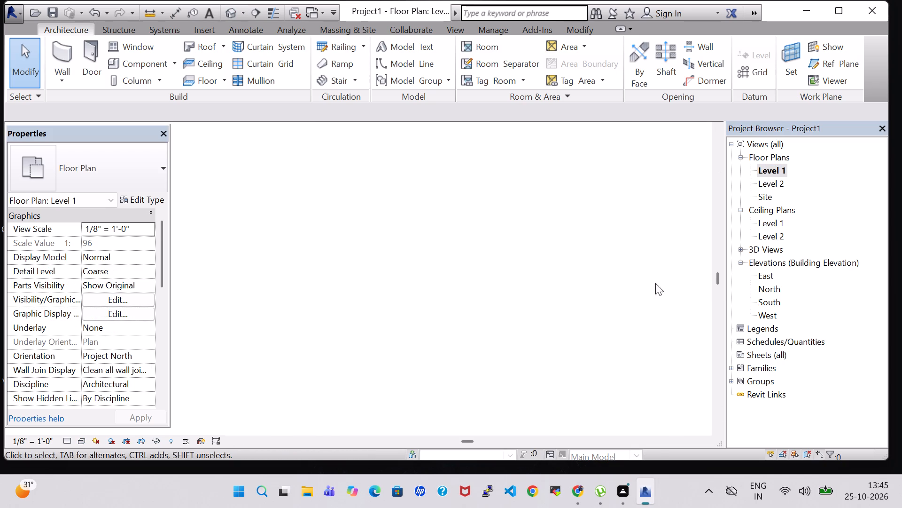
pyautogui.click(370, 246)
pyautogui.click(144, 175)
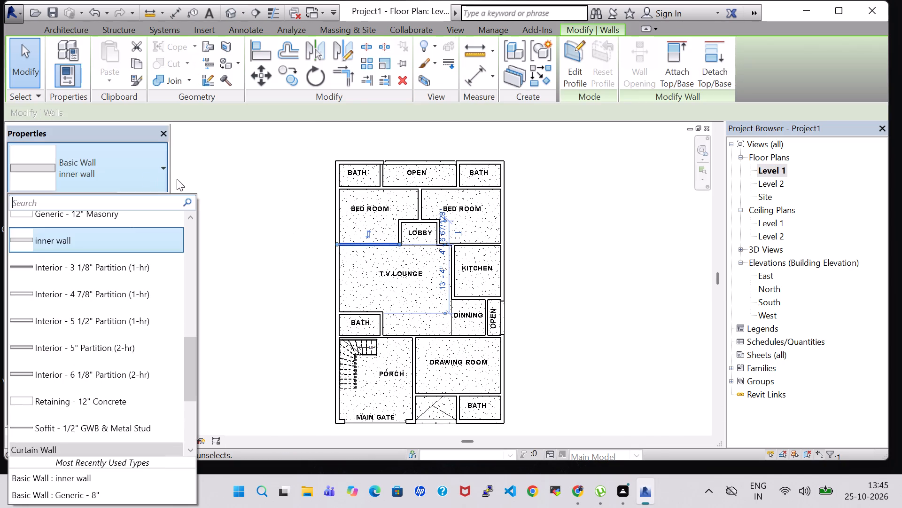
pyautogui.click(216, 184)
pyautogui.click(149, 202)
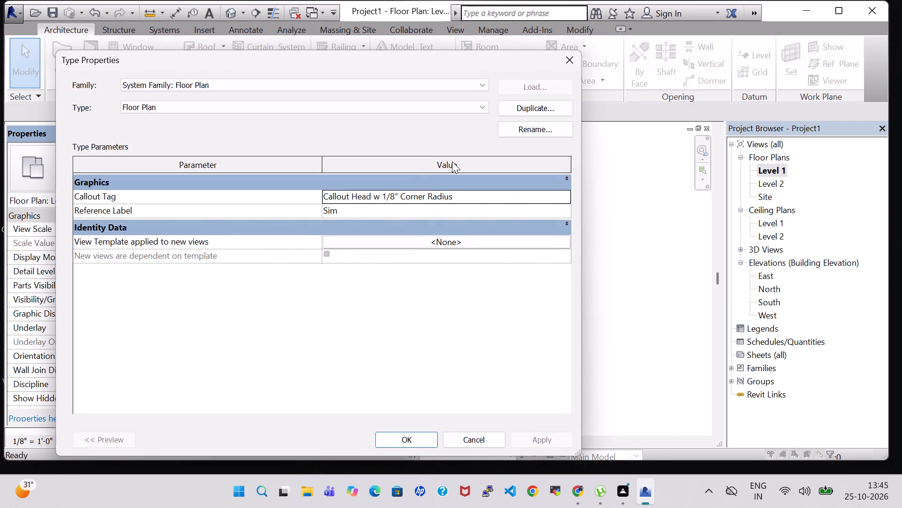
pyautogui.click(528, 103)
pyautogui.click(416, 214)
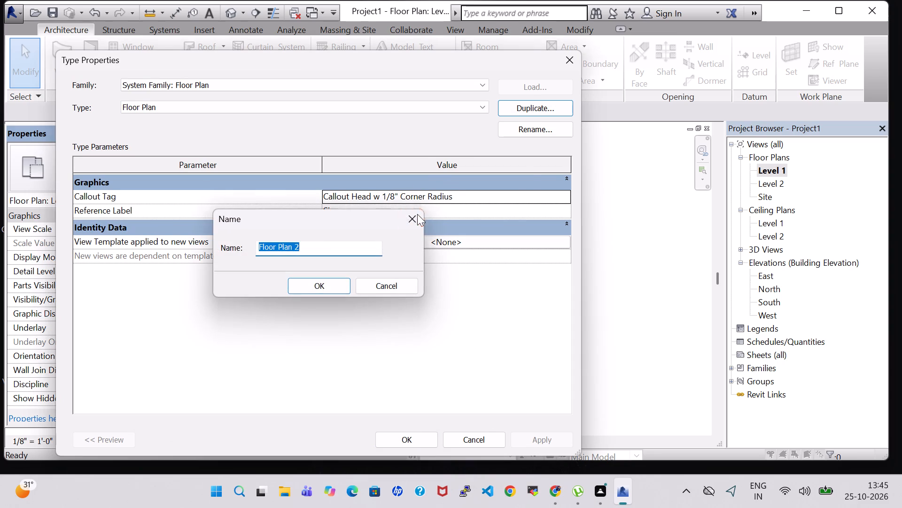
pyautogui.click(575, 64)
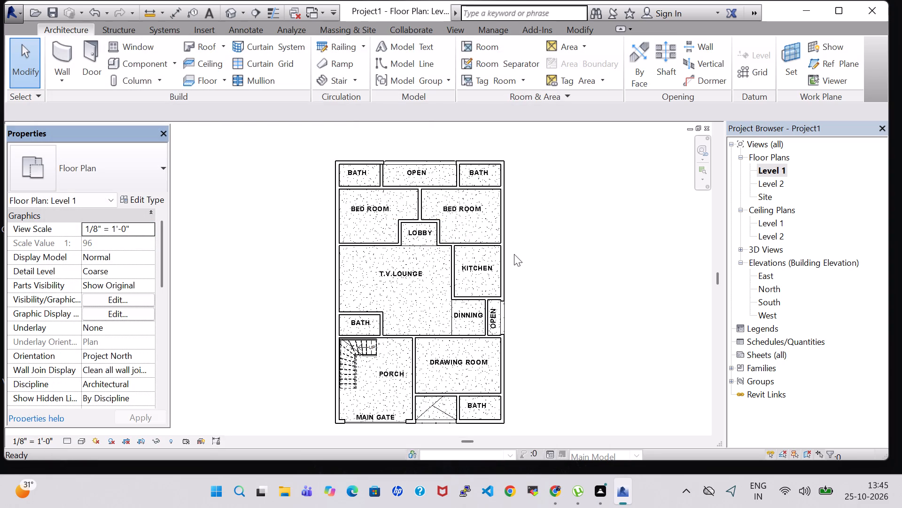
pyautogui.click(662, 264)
# Set the structure layer material of the inner wall type to Brick, Soldier Course, using the wall between the western bedroom and T.V. lounge.
pyautogui.click(356, 243)
pyautogui.click(126, 198)
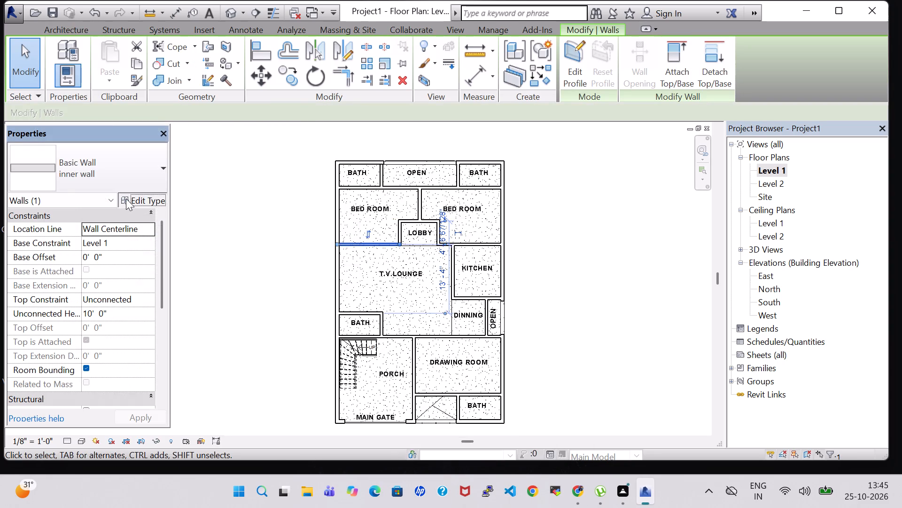
pyautogui.click(423, 198)
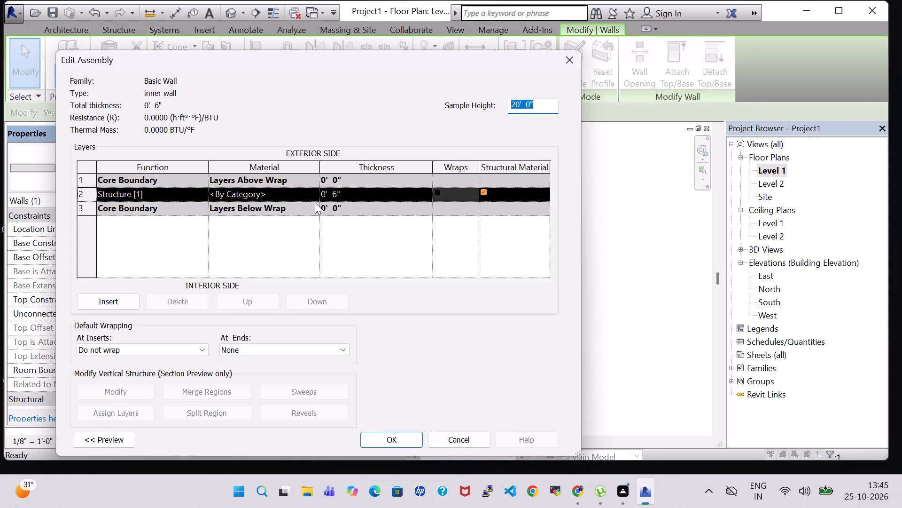
pyautogui.click(291, 199)
pyautogui.click(317, 192)
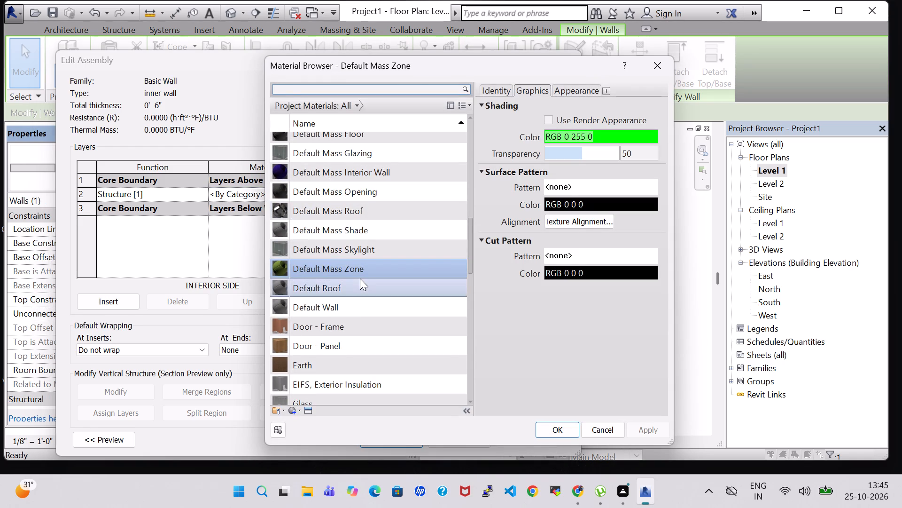
pyautogui.scroll(14, 424, 262)
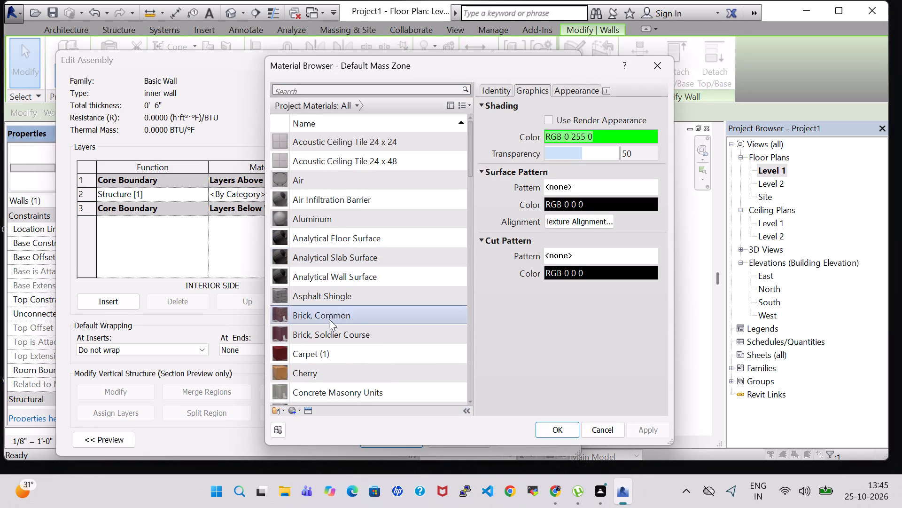
pyautogui.click(329, 332)
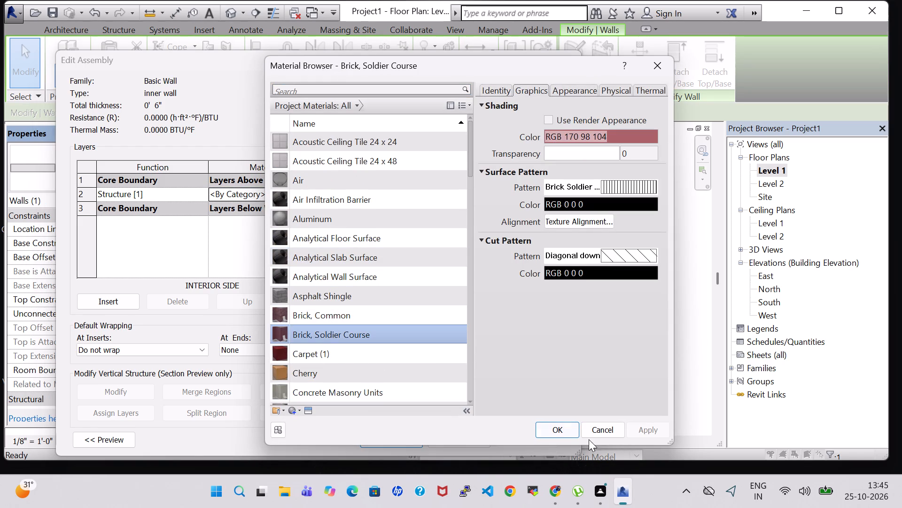
pyautogui.click(565, 429)
pyautogui.click(402, 438)
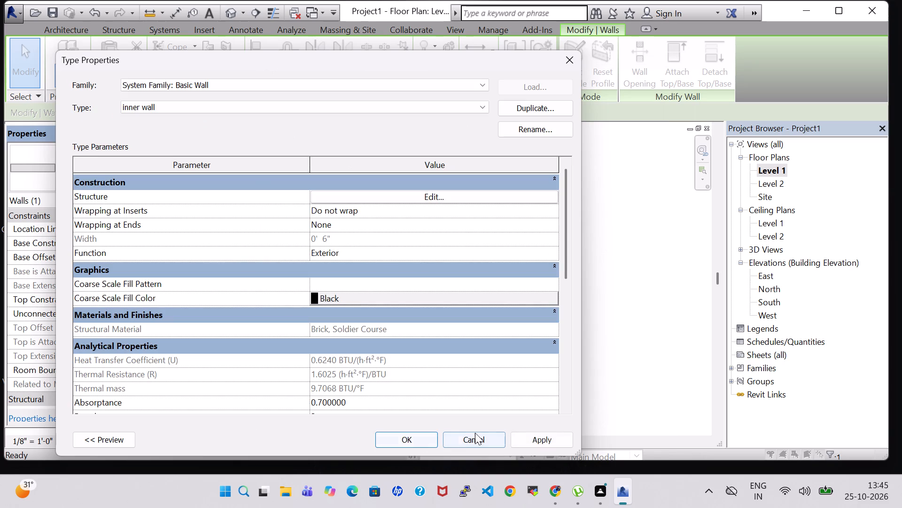
pyautogui.click(527, 440)
pyautogui.click(406, 440)
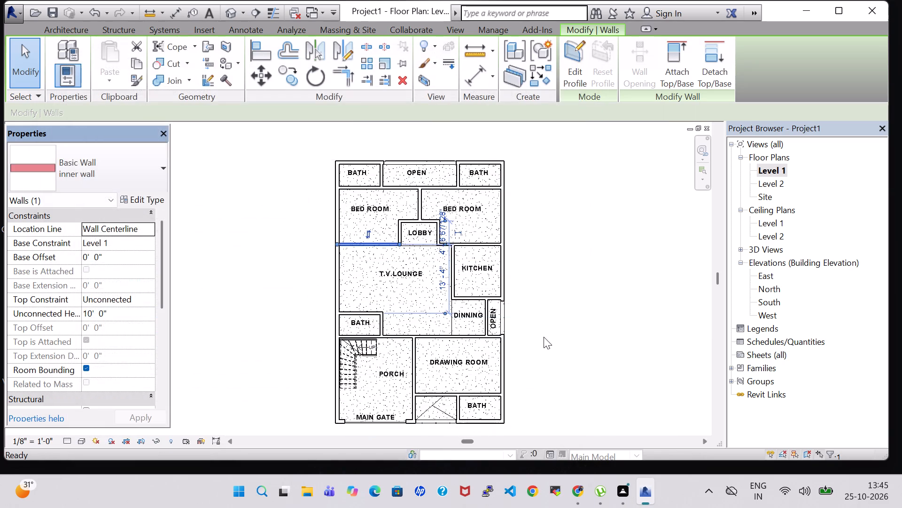
pyautogui.click(582, 277)
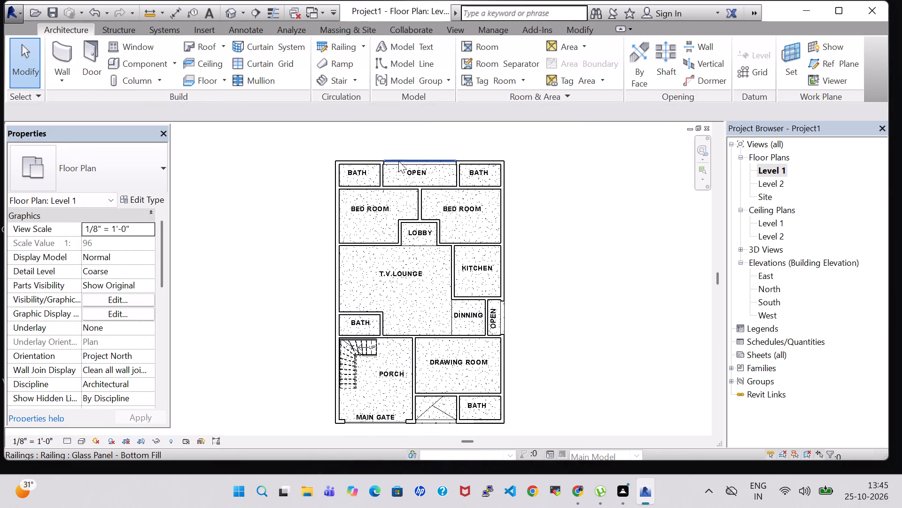
# Set the structure layer material of the exterior Generic - 8" wall type to Brick, Common, using the northern wall beside the BATH.
pyautogui.click(370, 161)
pyautogui.click(146, 202)
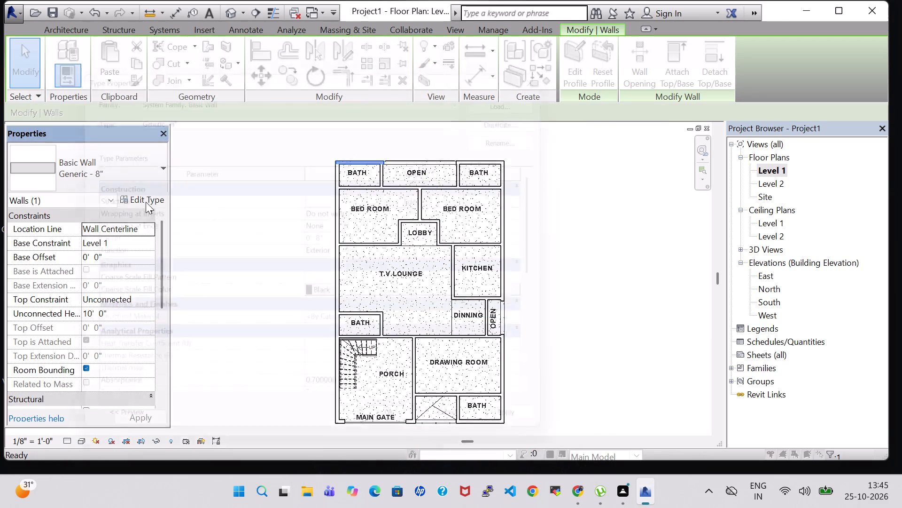
pyautogui.click(412, 198)
pyautogui.click(278, 195)
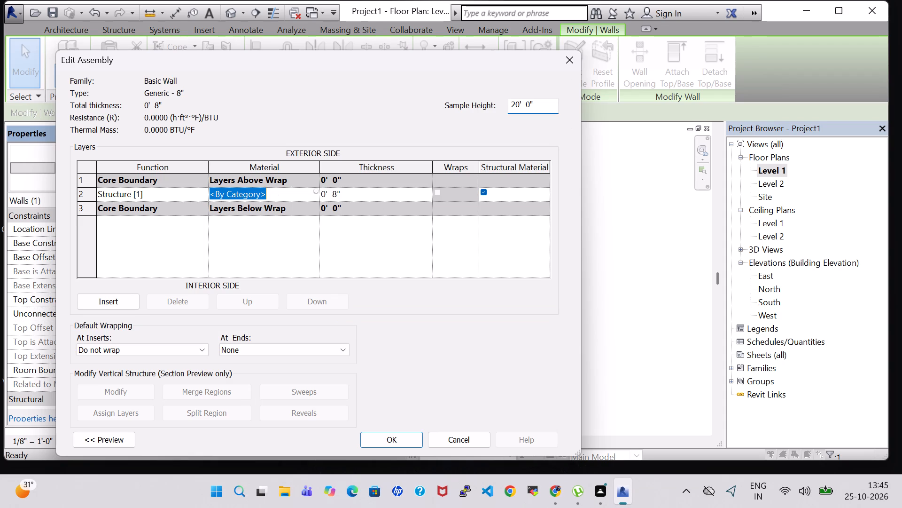
pyautogui.click(313, 191)
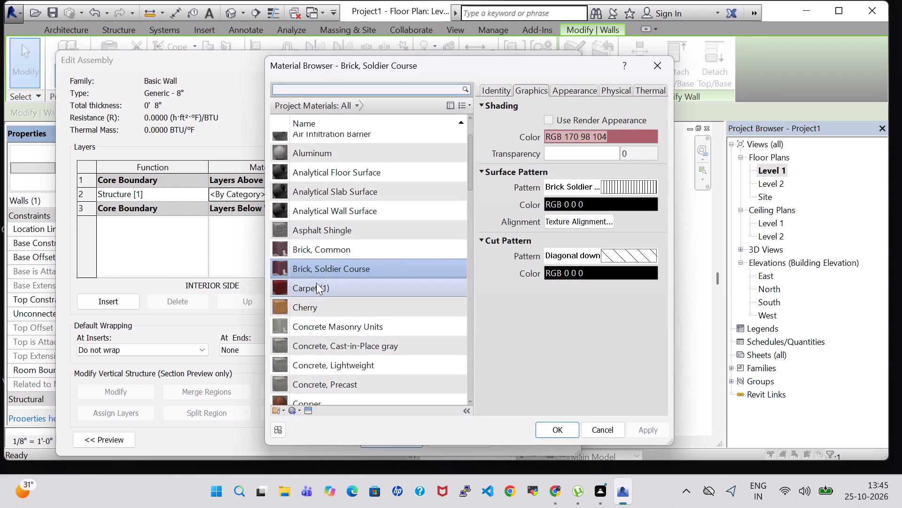
pyautogui.click(333, 254)
pyautogui.click(566, 429)
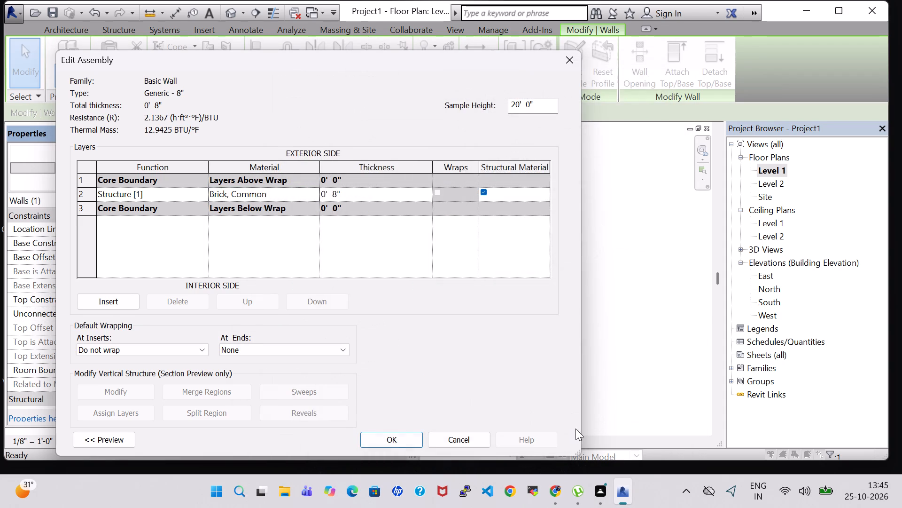
pyautogui.click(392, 434)
pyautogui.click(530, 441)
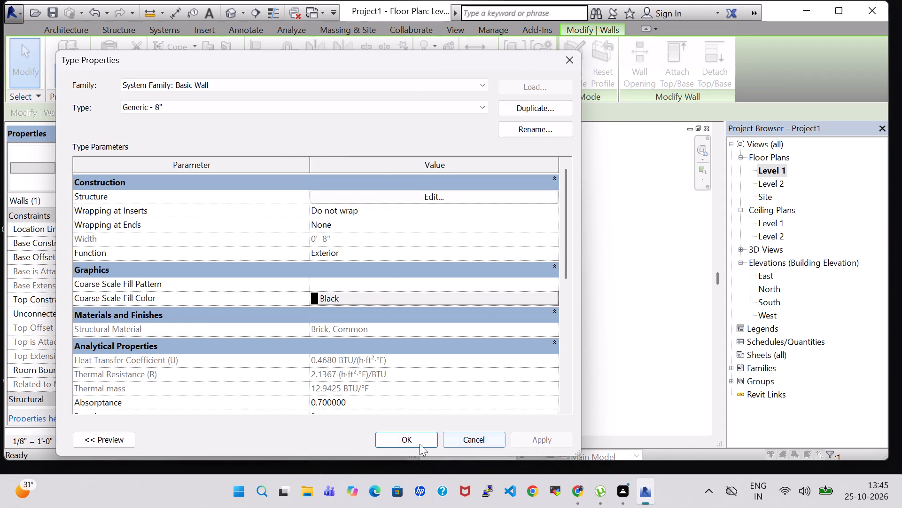
pyautogui.click(397, 444)
pyautogui.click(567, 355)
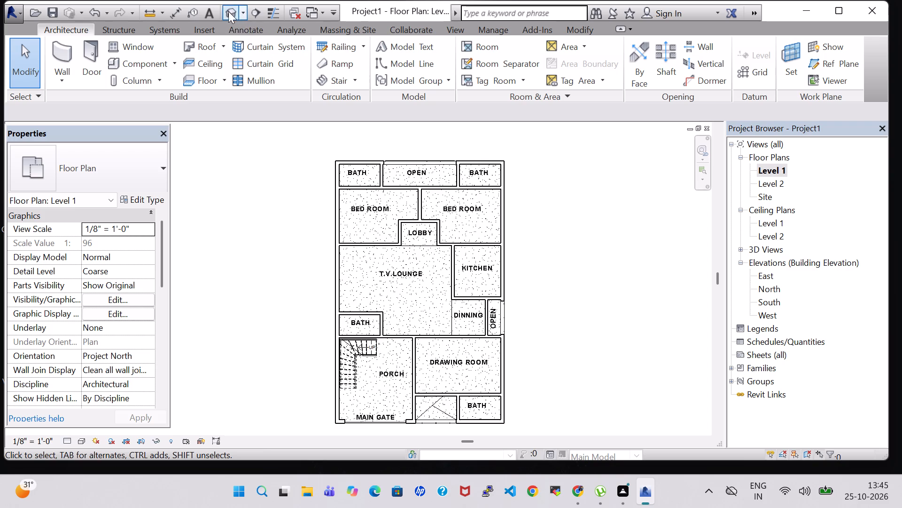
# On Level 1, change the inner wall north of the porch and drawing room to a type with the exterior walls' brick finish.
pyautogui.click(228, 11)
pyautogui.keyDown('shift'); pyautogui.moveTo(645, 391); pyautogui.dragTo(642, 382, button='middle'); pyautogui.keyUp('shift')
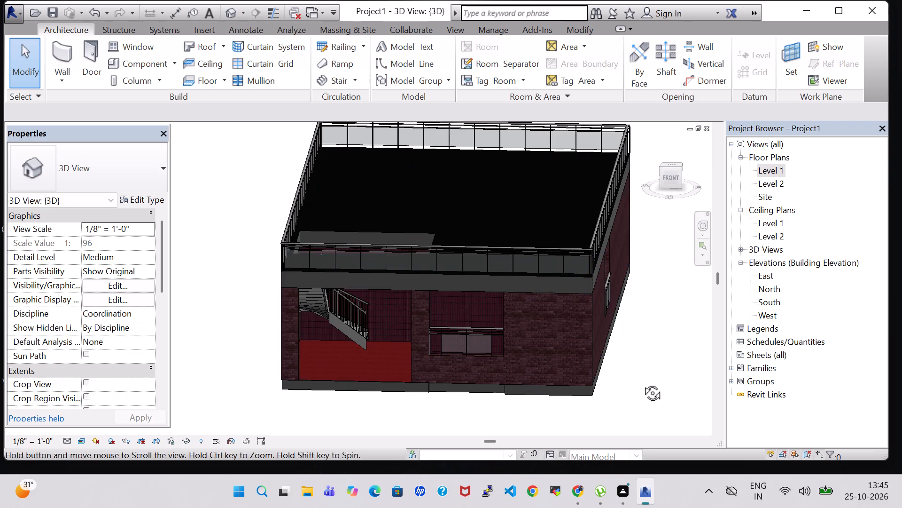
pyautogui.keyDown('shift'); pyautogui.moveTo(642, 382); pyautogui.dragTo(644, 327, button='middle'); pyautogui.keyUp('shift')
pyautogui.keyDown('shift'); pyautogui.moveTo(652, 331); pyautogui.dragTo(657, 363, button='middle'); pyautogui.keyUp('shift')
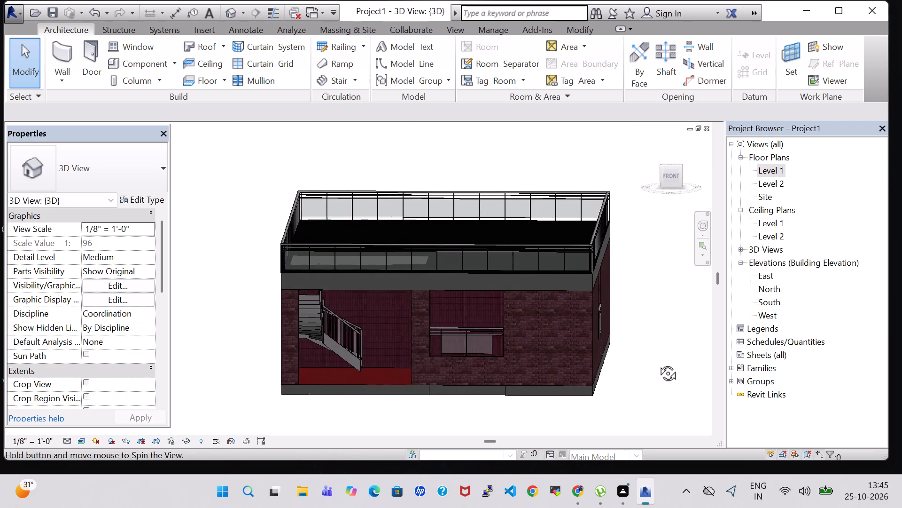
pyautogui.keyDown('shift'); pyautogui.moveTo(657, 363); pyautogui.dragTo(658, 365, button='middle'); pyautogui.keyUp('shift')
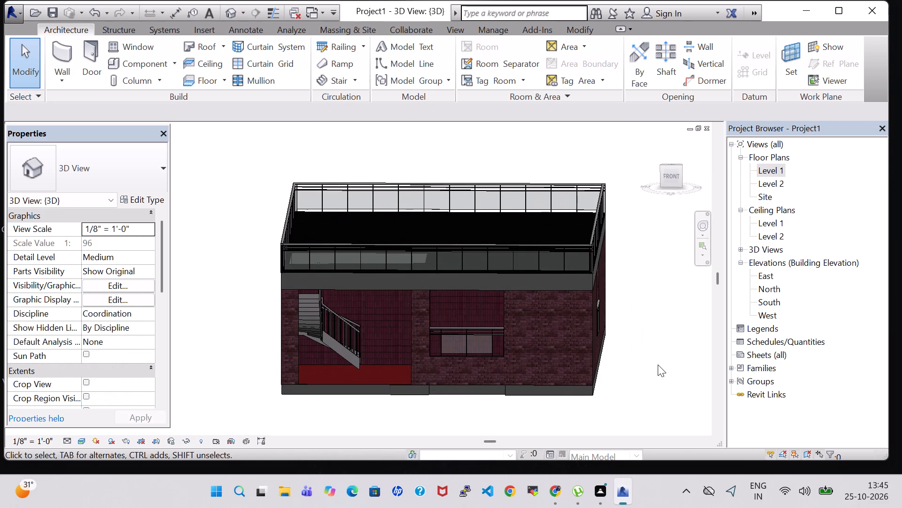
pyautogui.doubleClick(777, 165)
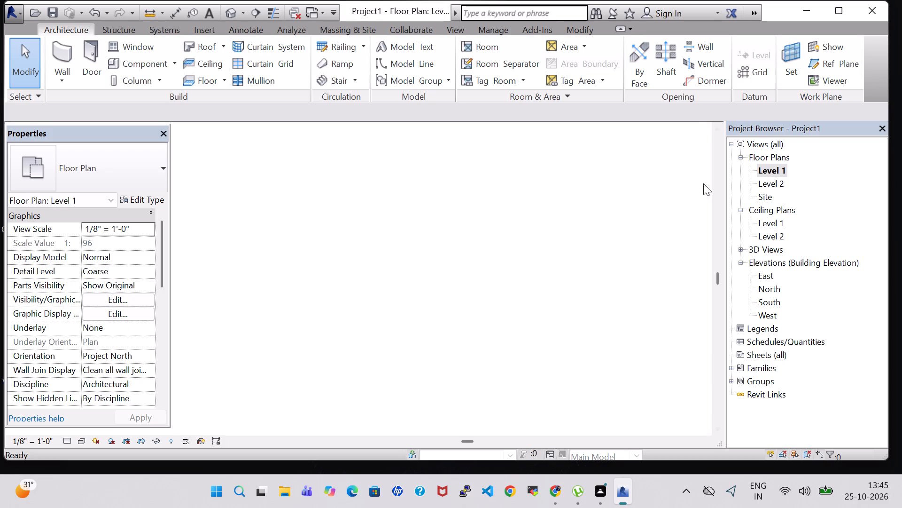
pyautogui.click(404, 336)
pyautogui.click(140, 172)
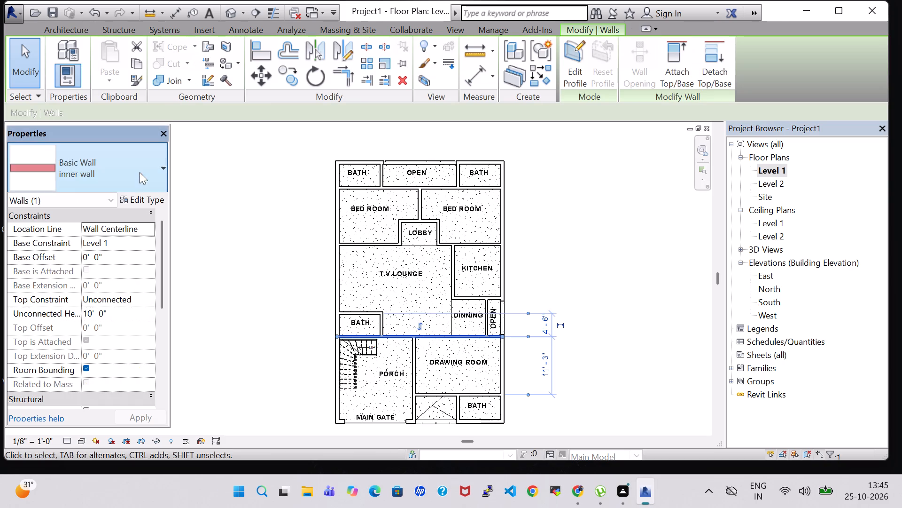
pyautogui.scroll(2, 69, 302)
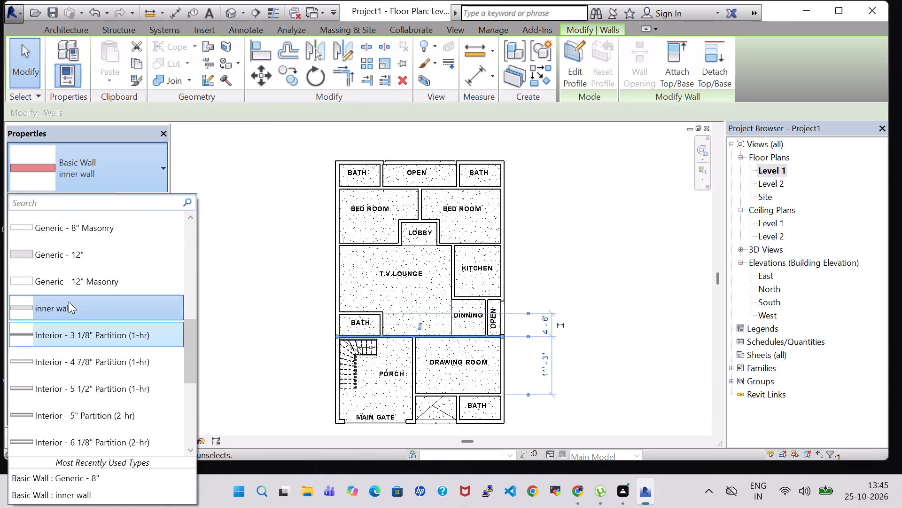
pyautogui.scroll(2, 83, 286)
pyautogui.click(82, 242)
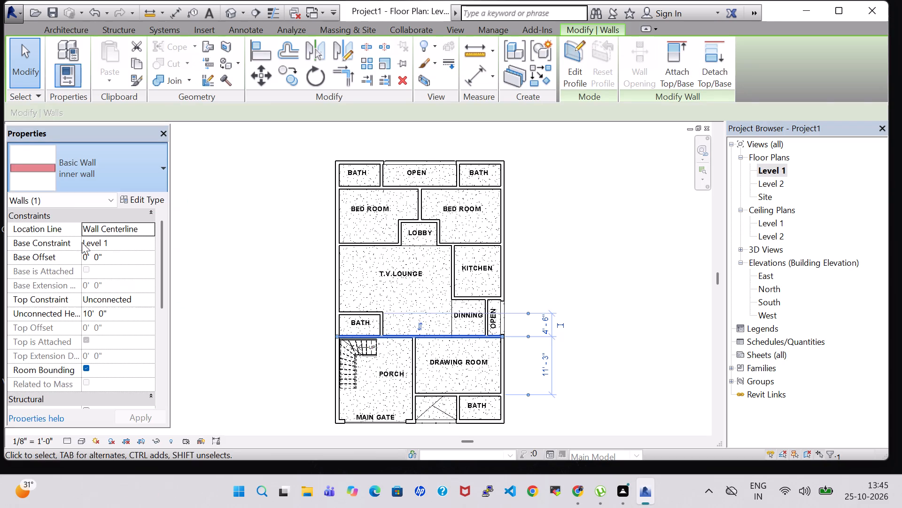
pyautogui.click(652, 236)
# Examine the building's front, stair and eastern side in 3D after the porch wall change.
pyautogui.click(226, 14)
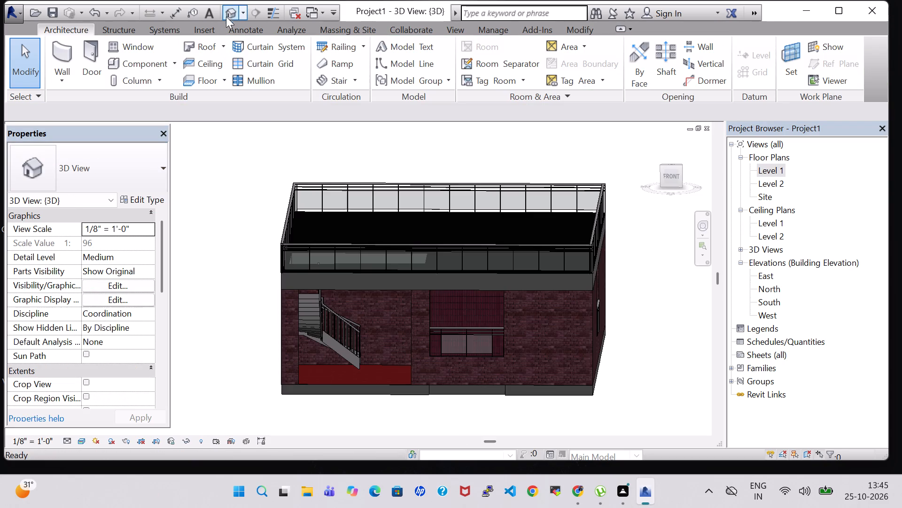
pyautogui.keyDown('shift'); pyautogui.moveTo(642, 376); pyautogui.dragTo(642, 354, button='middle'); pyautogui.keyUp('shift')
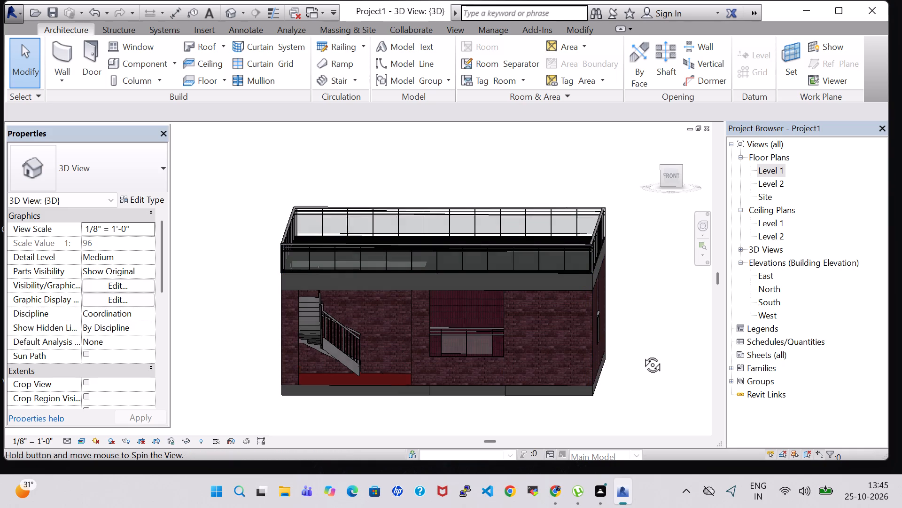
pyautogui.keyDown('shift'); pyautogui.moveTo(642, 354); pyautogui.dragTo(649, 364, button='middle'); pyautogui.keyUp('shift')
pyautogui.keyDown('shift'); pyautogui.moveTo(645, 313); pyautogui.dragTo(623, 318, button='middle'); pyautogui.keyUp('shift')
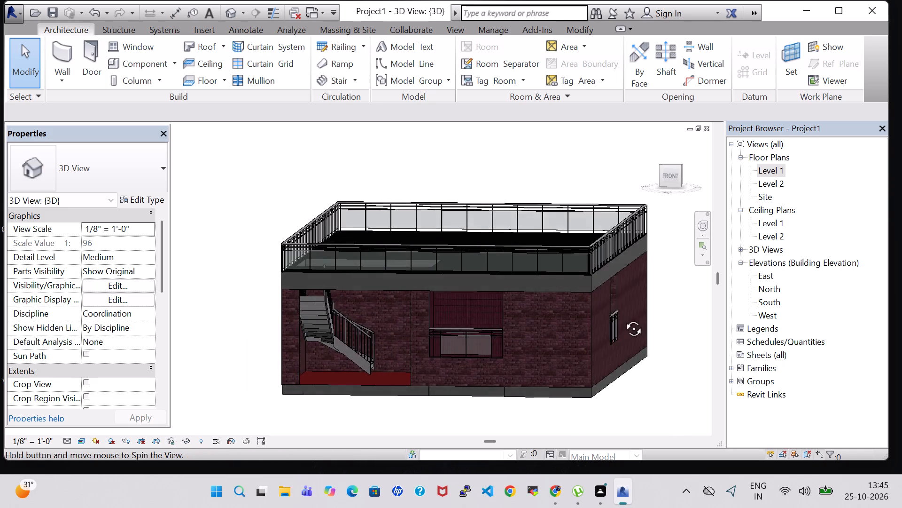
pyautogui.keyDown('shift'); pyautogui.moveTo(623, 318); pyautogui.dragTo(638, 326, button='middle'); pyautogui.keyUp('shift')
pyautogui.keyDown('shift'); pyautogui.moveTo(638, 326); pyautogui.dragTo(635, 327, button='middle'); pyautogui.keyUp('shift')
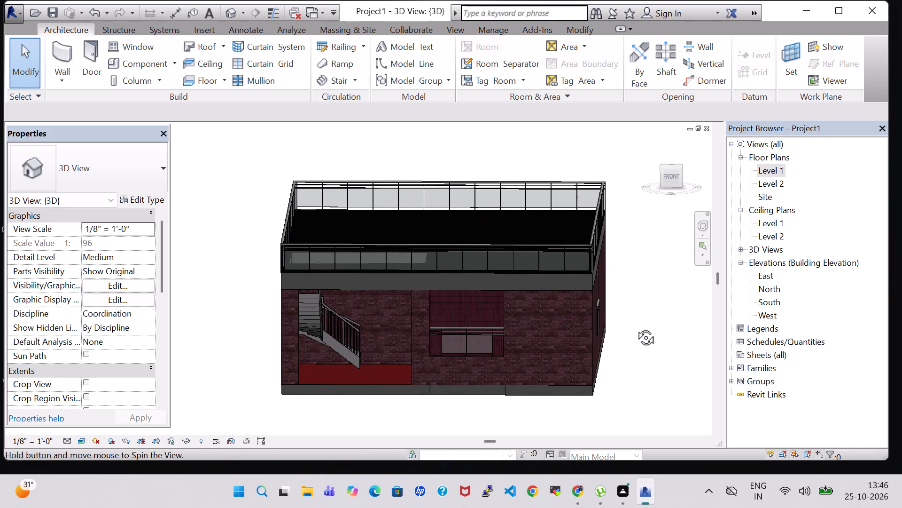
pyautogui.keyDown('shift'); pyautogui.moveTo(635, 327); pyautogui.dragTo(627, 344, button='middle'); pyautogui.keyUp('shift')
pyautogui.keyDown('shift'); pyautogui.middleClick(642, 347); pyautogui.keyUp('shift')
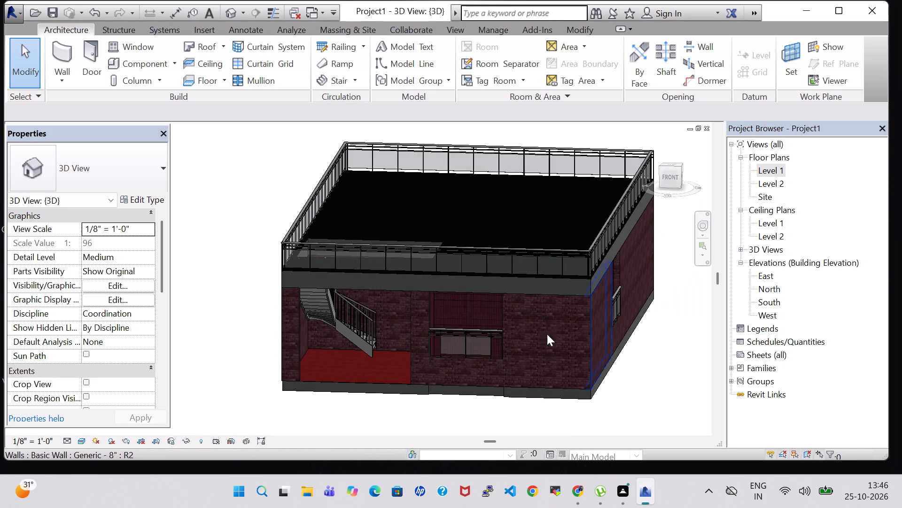
# On Level 1, change the inner wall between the drawing room and southern bath to a type with the exterior walls' brick finish.
pyautogui.doubleClick(767, 171)
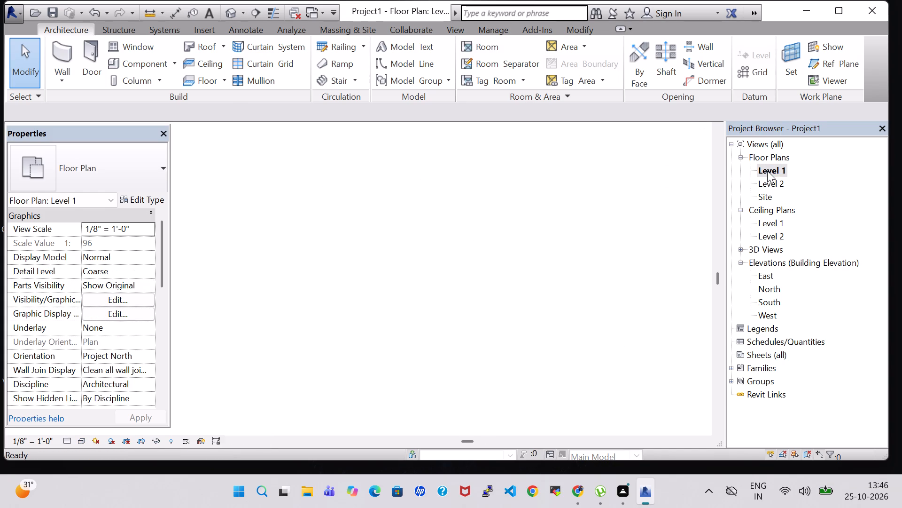
pyautogui.scroll(-1, 564, 255)
pyautogui.click(467, 375)
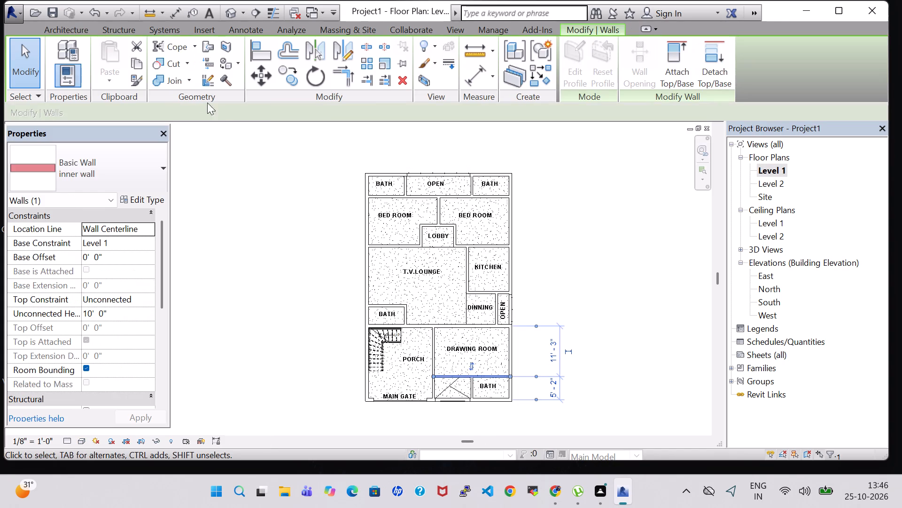
pyautogui.click(153, 180)
pyautogui.scroll(2, 73, 356)
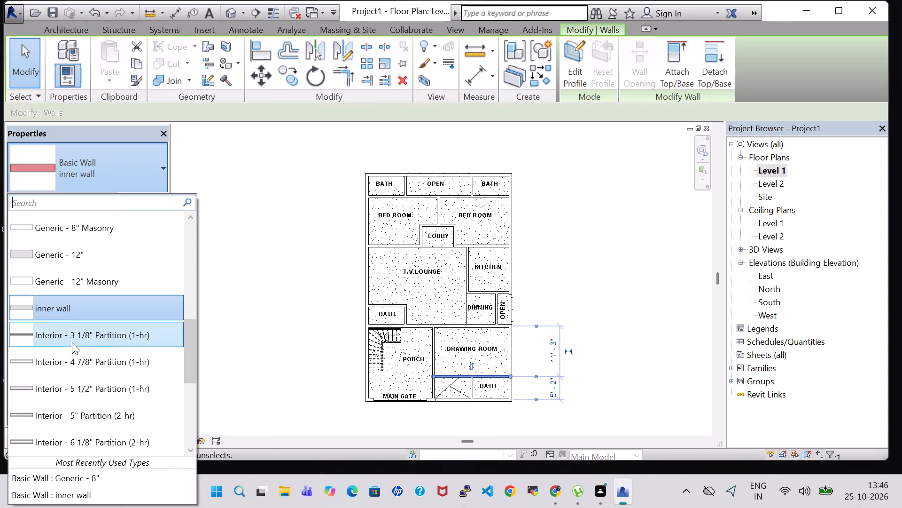
pyautogui.scroll(2, 71, 281)
pyautogui.click(72, 238)
pyautogui.click(573, 225)
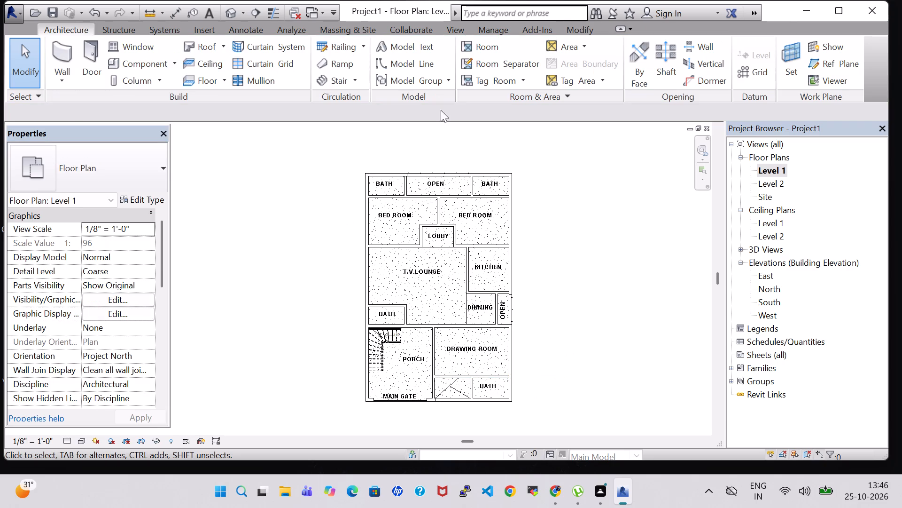
# Examine the brick walls at the building's front and eastern side in 3D, including the rooftop glass railing up close.
pyautogui.click(232, 14)
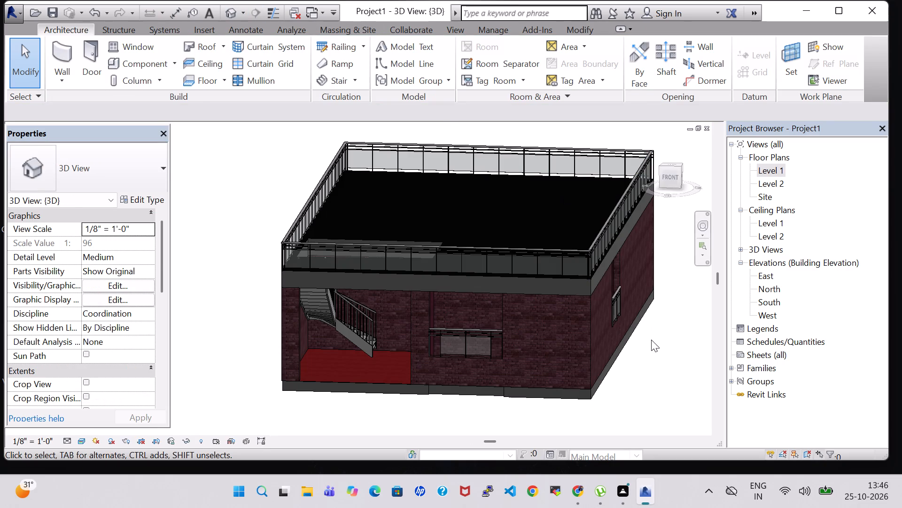
pyautogui.keyDown('shift'); pyautogui.moveTo(652, 377); pyautogui.dragTo(661, 362, button='middle'); pyautogui.keyUp('shift')
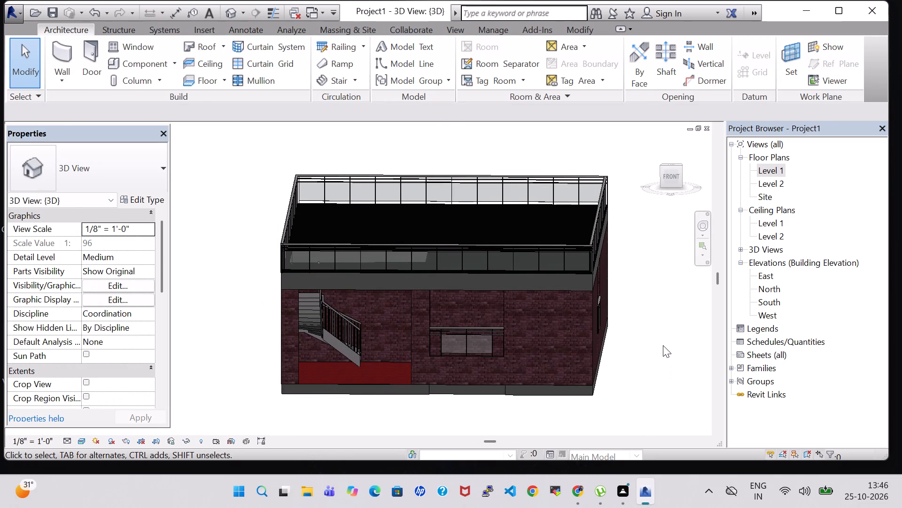
pyautogui.click(768, 170)
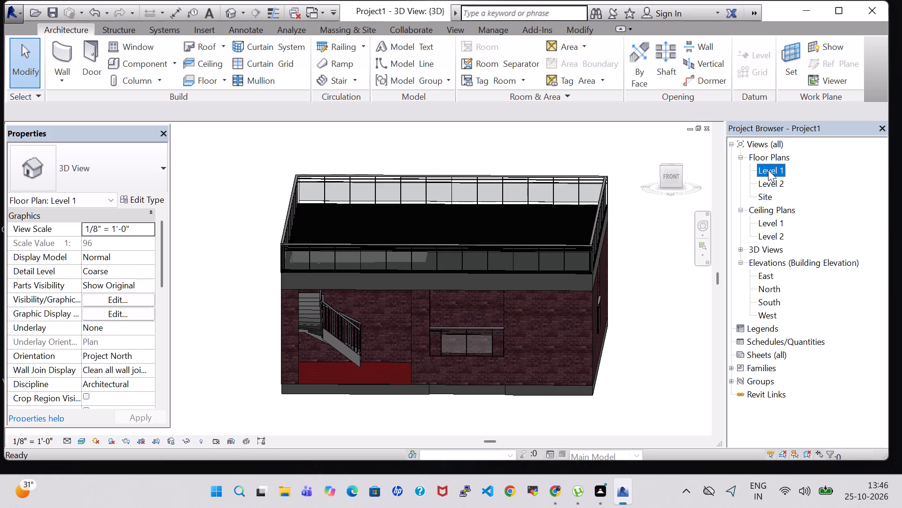
pyautogui.keyDown('shift'); pyautogui.moveTo(618, 381); pyautogui.dragTo(547, 389, button='middle'); pyautogui.keyUp('shift')
pyautogui.keyDown('shift'); pyautogui.moveTo(626, 318); pyautogui.dragTo(552, 348, button='middle'); pyautogui.keyUp('shift')
pyautogui.moveTo(631, 409); pyautogui.dragTo(442, 395, button='middle')
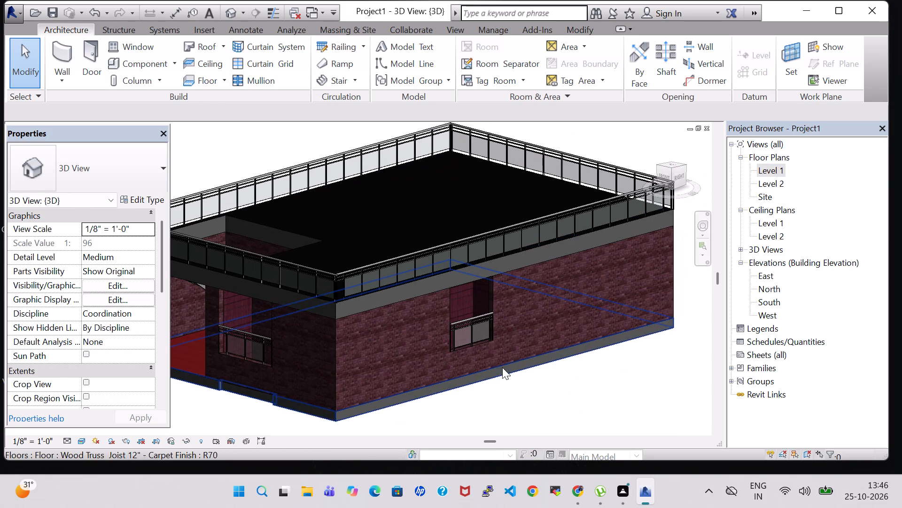
pyautogui.keyDown('shift'); pyautogui.moveTo(623, 352); pyautogui.dragTo(527, 366, button='middle'); pyautogui.keyUp('shift')
pyautogui.scroll(8, 616, 368)
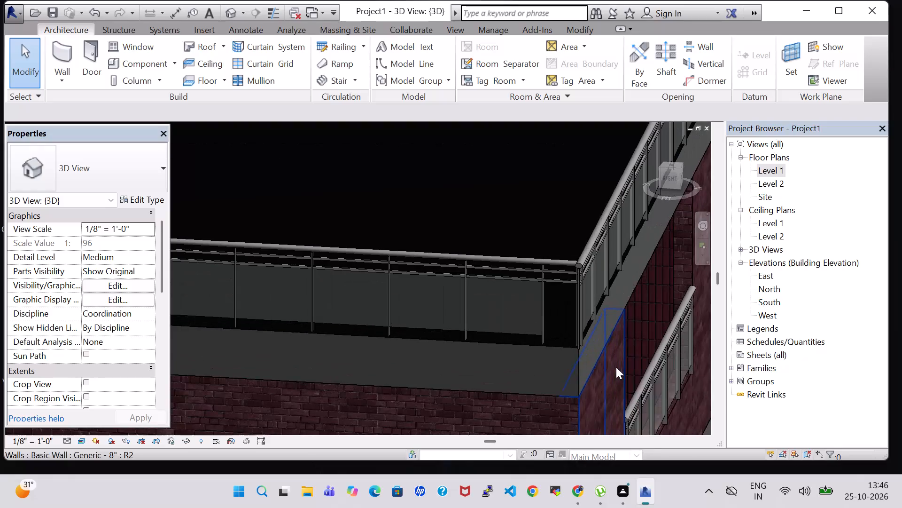
pyautogui.click(602, 268)
pyautogui.press('Left')
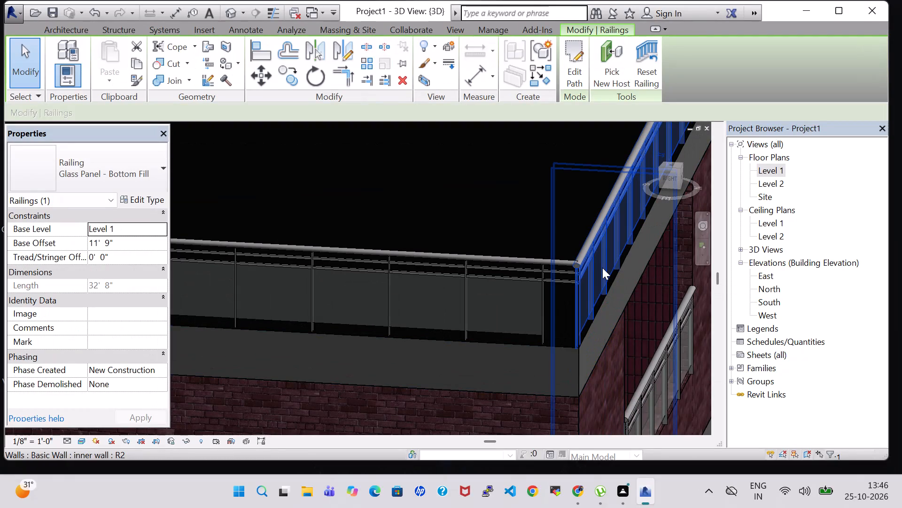
pyautogui.scroll(-4, 658, 301)
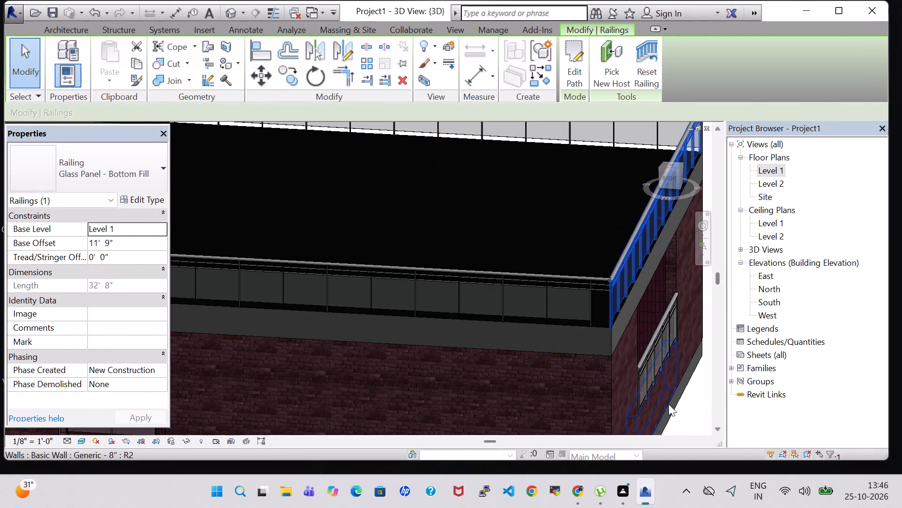
pyautogui.click(692, 416)
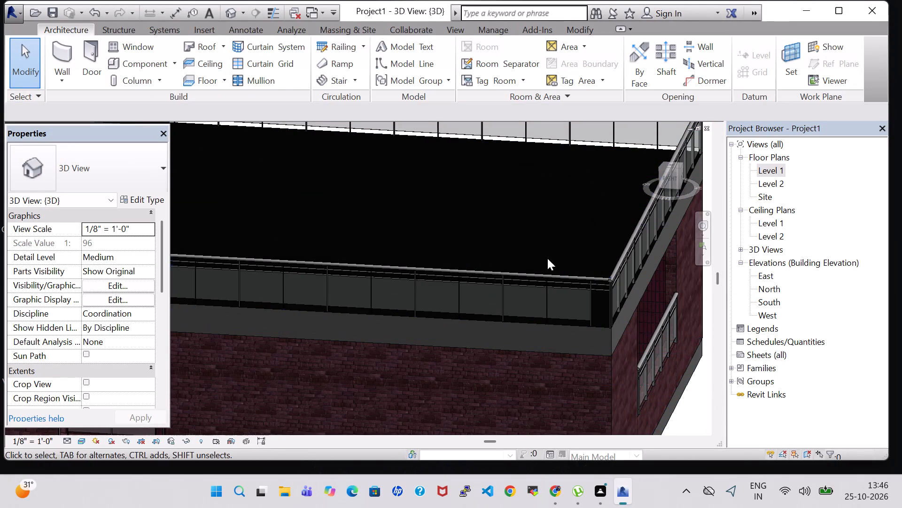
# Examine the building in 3D around its back and remaining side, and the front and stair from above and head-on.
pyautogui.keyDown('shift'); pyautogui.moveTo(504, 198); pyautogui.dragTo(386, 231, button='middle'); pyautogui.keyUp('shift')
pyautogui.moveTo(366, 320); pyautogui.dragTo(500, 194, button='middle')
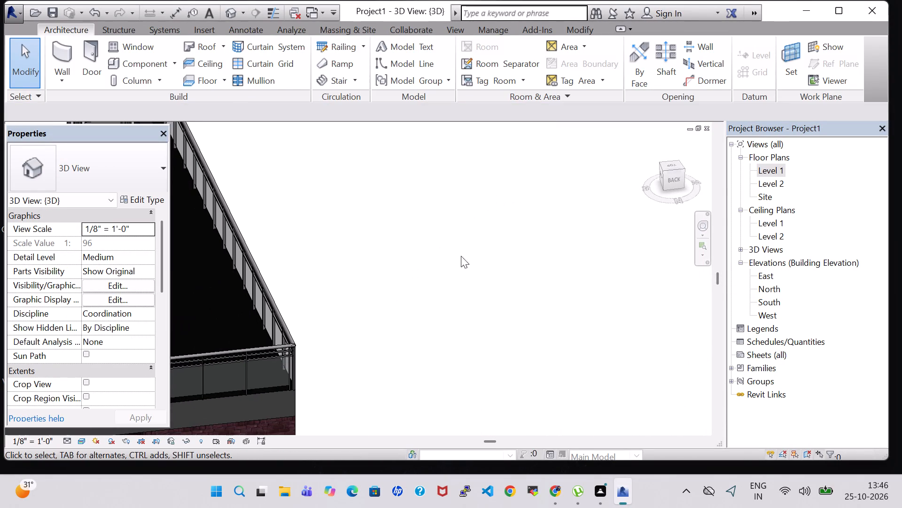
pyautogui.moveTo(410, 292); pyautogui.dragTo(518, 258, button='middle')
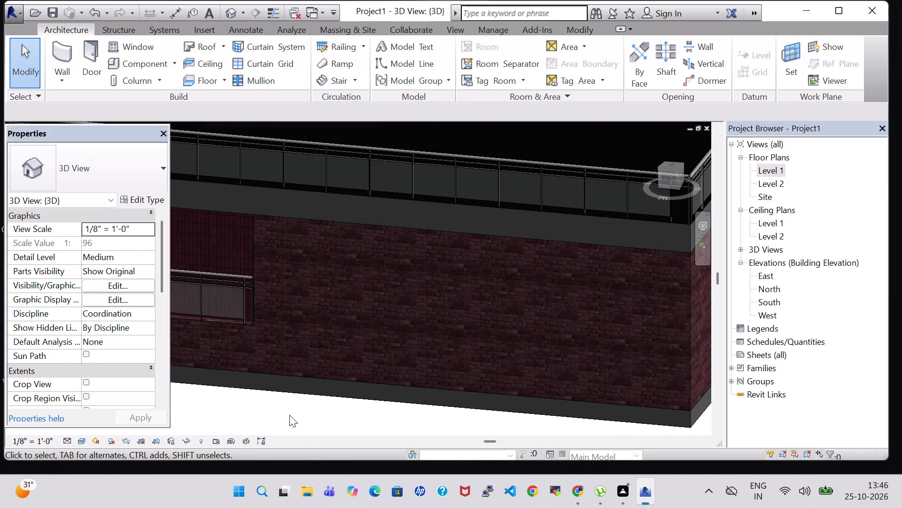
pyautogui.keyDown('shift'); pyautogui.moveTo(289, 415); pyautogui.dragTo(438, 392, button='middle'); pyautogui.keyUp('shift')
pyautogui.moveTo(352, 271); pyautogui.dragTo(477, 395, button='middle')
pyautogui.keyDown('shift'); pyautogui.moveTo(381, 395); pyautogui.dragTo(418, 392, button='middle'); pyautogui.keyUp('shift')
pyautogui.scroll(-5, 418, 392)
pyautogui.moveTo(311, 401); pyautogui.dragTo(377, 397, button='middle')
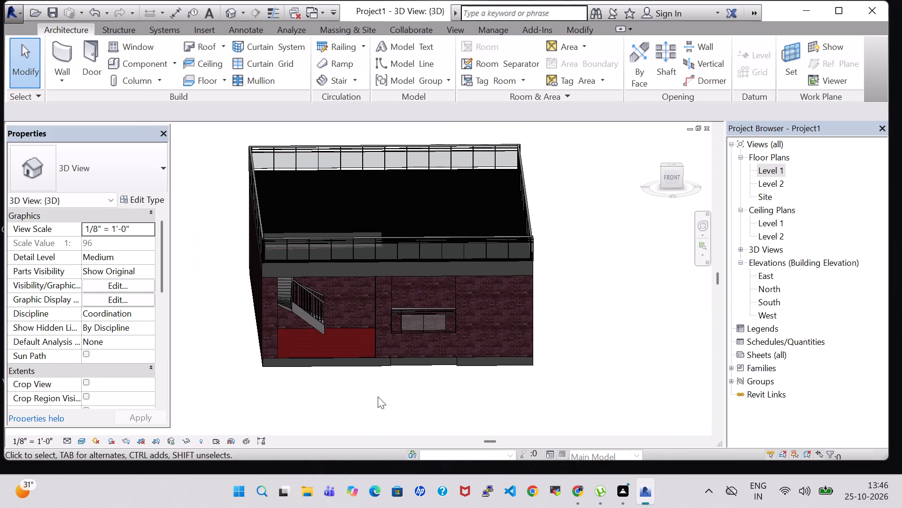
pyautogui.middleClick(378, 397)
pyautogui.middleClick(369, 397)
pyautogui.middleClick(427, 390)
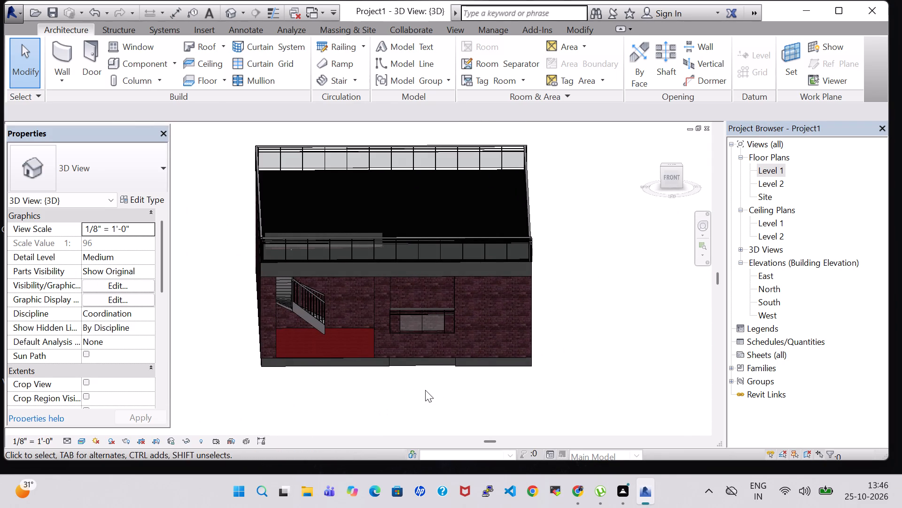
pyautogui.scroll(1, 425, 390)
pyautogui.moveTo(426, 390); pyautogui.dragTo(425, 379, button='middle')
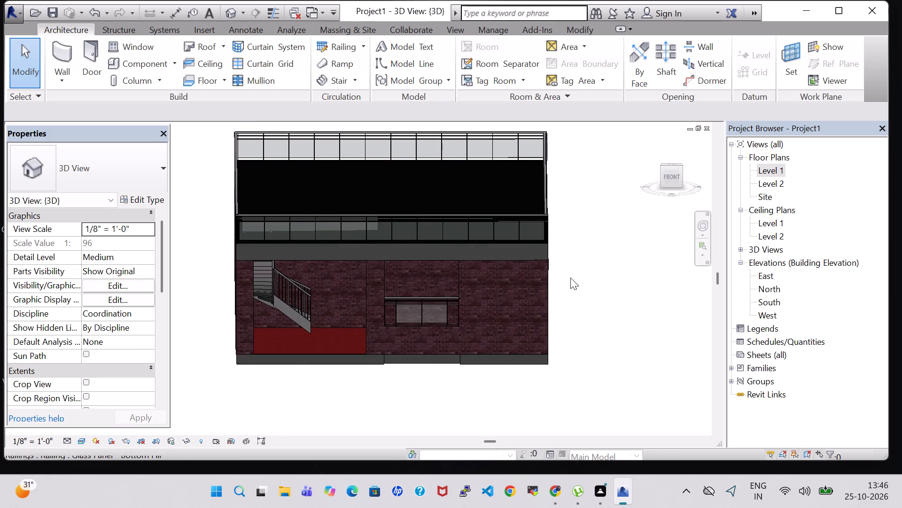
pyautogui.moveTo(594, 222); pyautogui.dragTo(591, 344, button='middle')
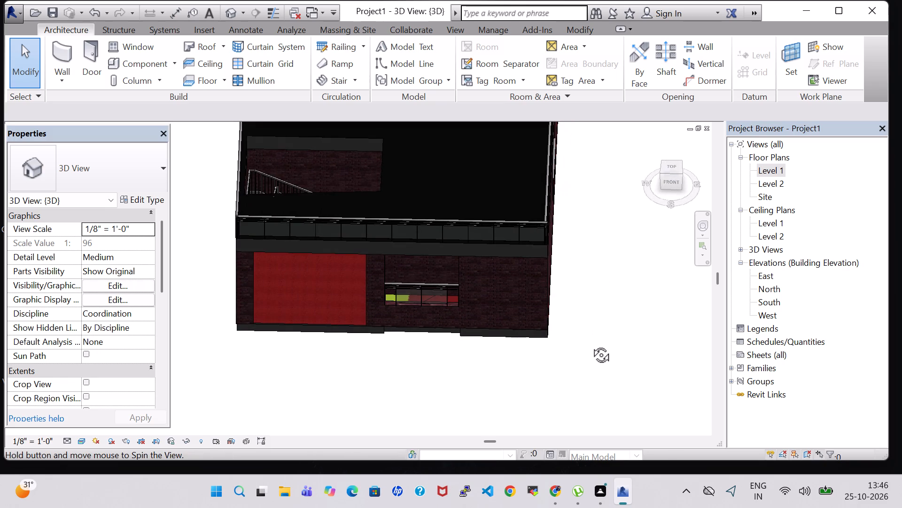
pyautogui.moveTo(591, 344); pyautogui.dragTo(591, 306, button='middle')
pyautogui.keyDown('shift'); pyautogui.moveTo(595, 230); pyautogui.dragTo(601, 325, button='middle'); pyautogui.keyUp('shift')
pyautogui.keyDown('shift'); pyautogui.moveTo(601, 328); pyautogui.dragTo(601, 330, button='middle'); pyautogui.keyUp('shift')
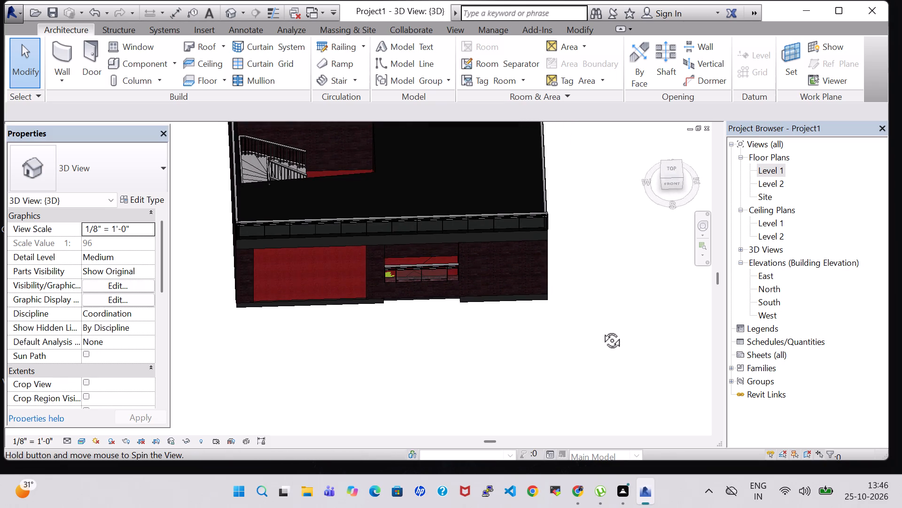
pyautogui.keyDown('shift'); pyautogui.moveTo(601, 330); pyautogui.dragTo(590, 246, button='middle'); pyautogui.keyUp('shift')
pyautogui.keyDown('shift'); pyautogui.moveTo(612, 308); pyautogui.dragTo(610, 232, button='middle'); pyautogui.keyUp('shift')
pyautogui.moveTo(622, 342); pyautogui.dragTo(622, 315, button='middle')
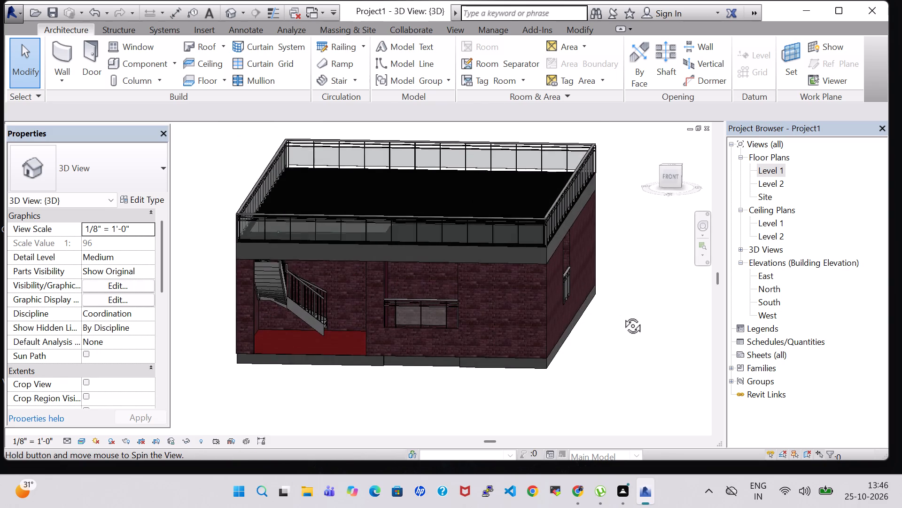
pyautogui.moveTo(622, 315); pyautogui.dragTo(622, 305, button='middle')
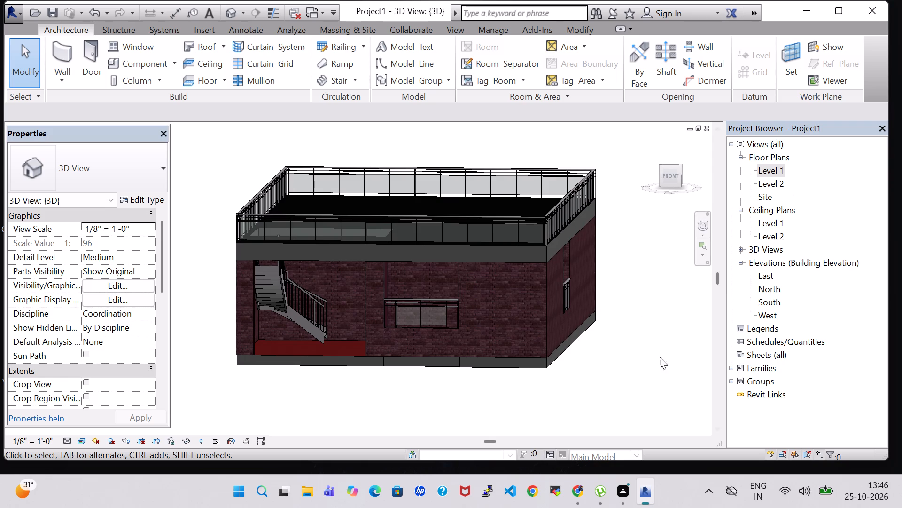
pyautogui.keyDown('shift'); pyautogui.moveTo(458, 396); pyautogui.dragTo(468, 396, button='middle'); pyautogui.keyUp('shift')
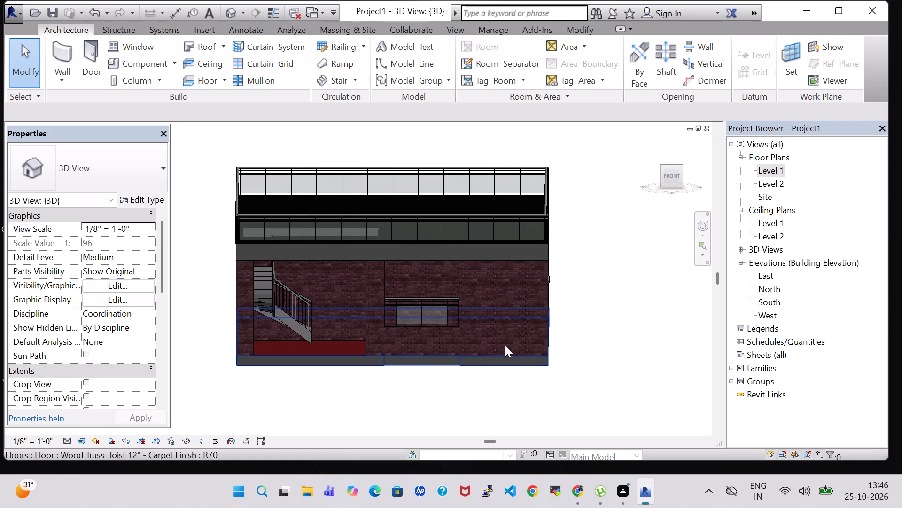
# On Level 1, place a Single-Flush 30" x 84" door between the northwestern bath and bedroom, near the exterior wall, swinging into the bath.
pyautogui.doubleClick(771, 170)
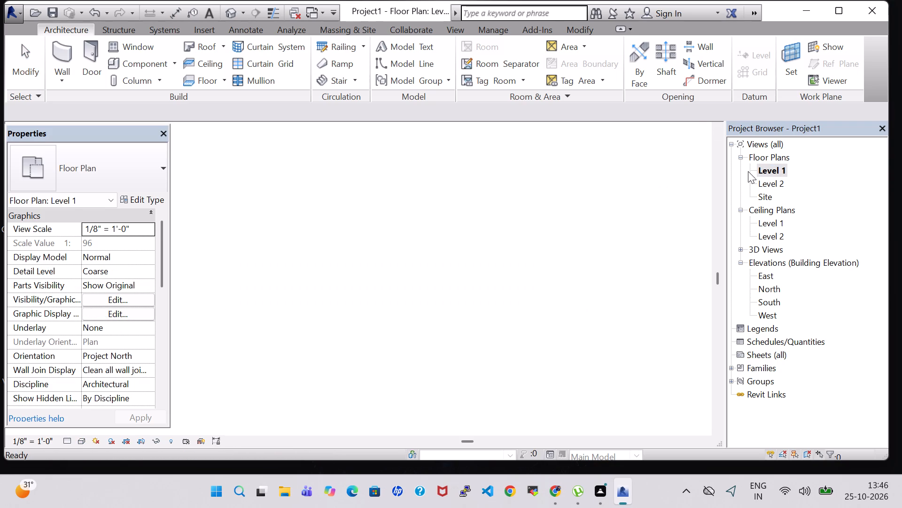
pyautogui.scroll(-1, 375, 165)
pyautogui.scroll(2, 552, 224)
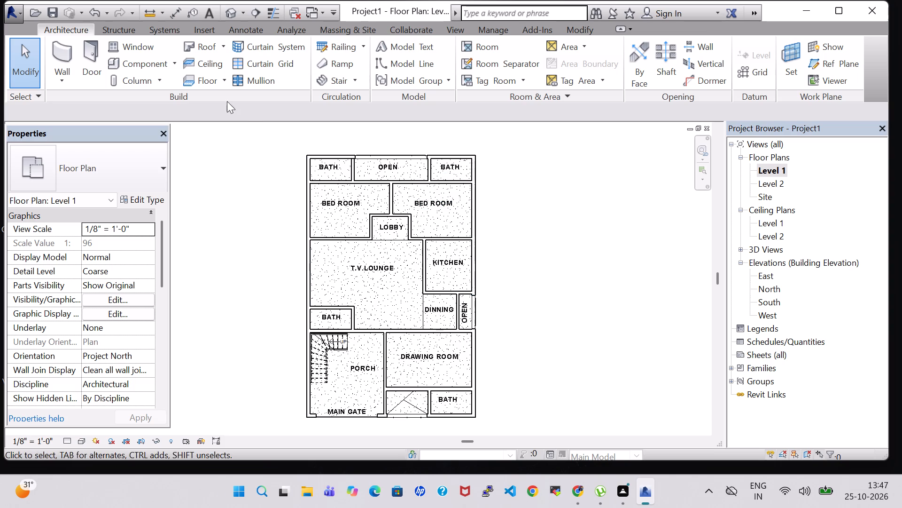
pyautogui.click(93, 51)
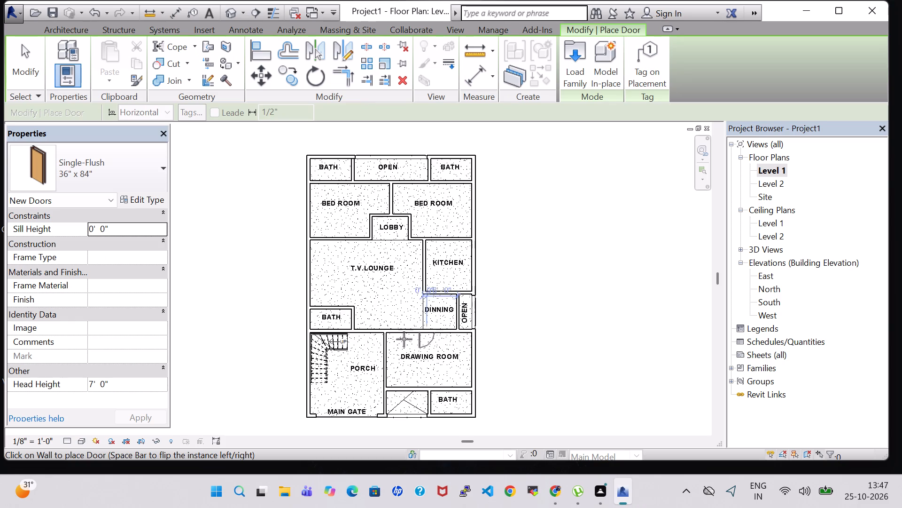
pyautogui.scroll(4, 323, 226)
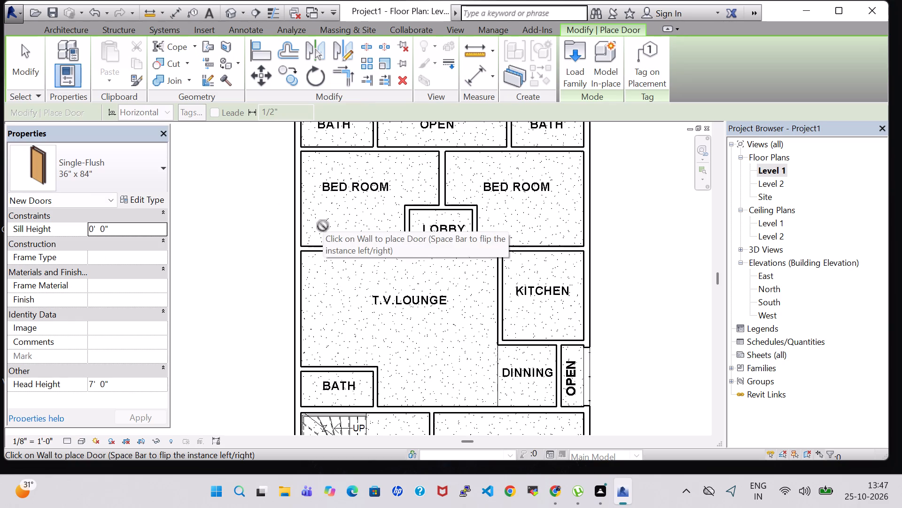
pyautogui.moveTo(352, 190); pyautogui.dragTo(345, 283, button='middle')
pyautogui.click(152, 159)
pyautogui.scroll(2, 127, 250)
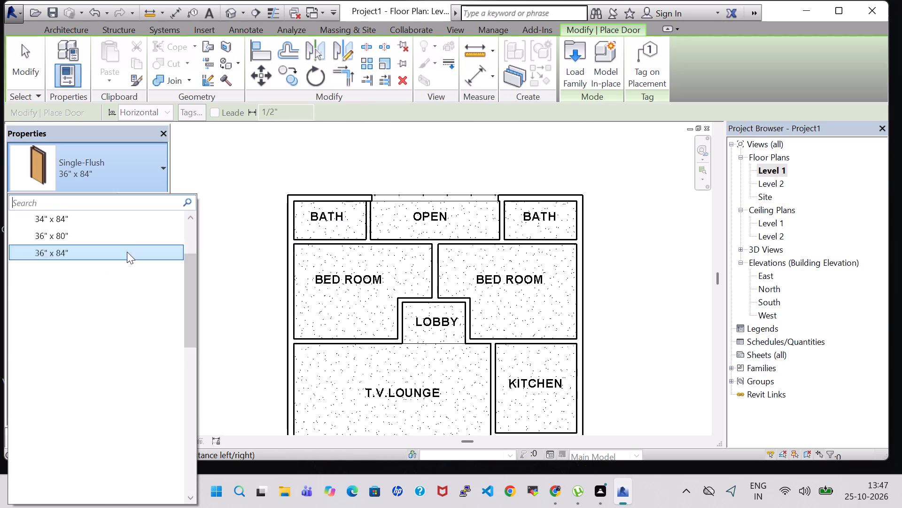
pyautogui.scroll(6, 127, 252)
pyautogui.click(70, 266)
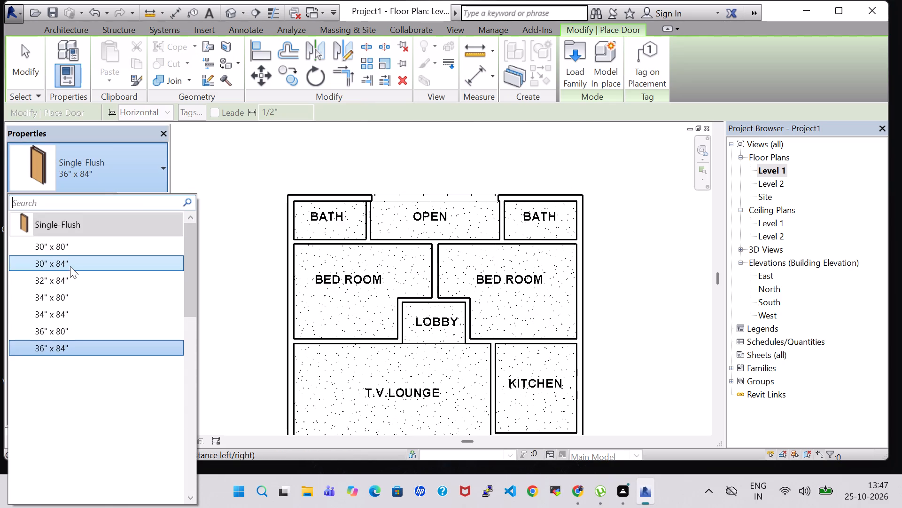
pyautogui.scroll(4, 330, 266)
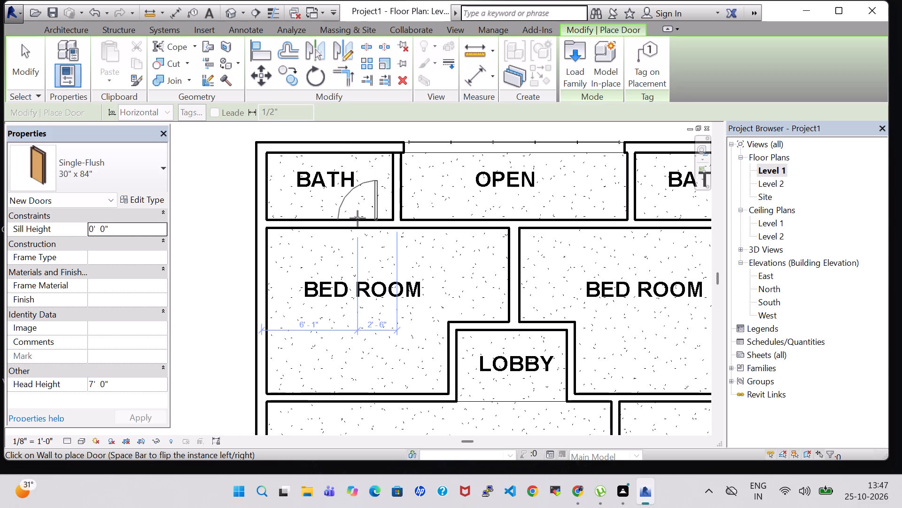
pyautogui.press('space')
pyautogui.click(293, 216)
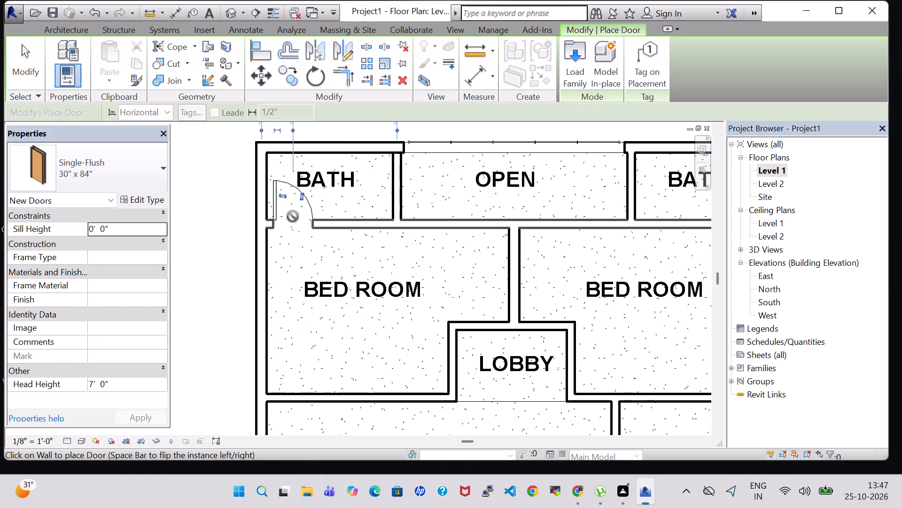
# Place a Single-Flush 30" x 84" door between the northeastern bath and bedroom, about 2'-1" from the exterior wall, swinging into the bath.
pyautogui.scroll(-3, 380, 226)
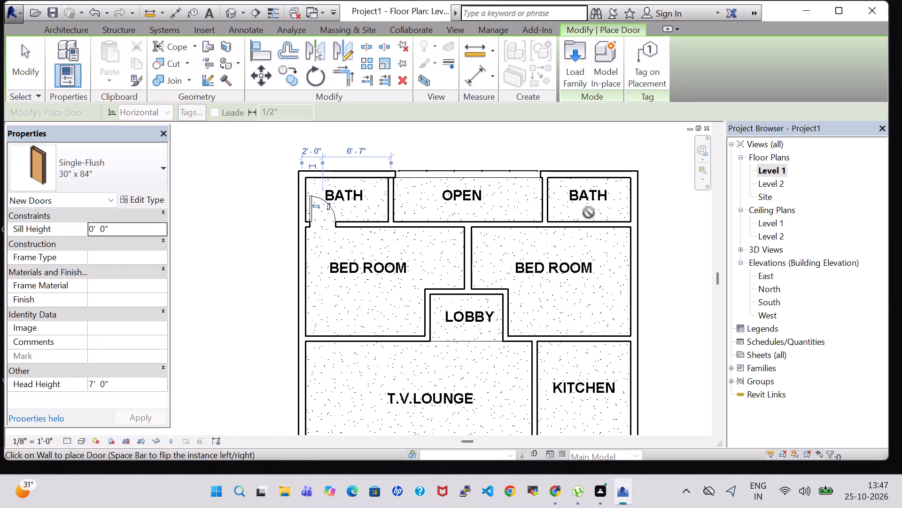
pyautogui.press('space')
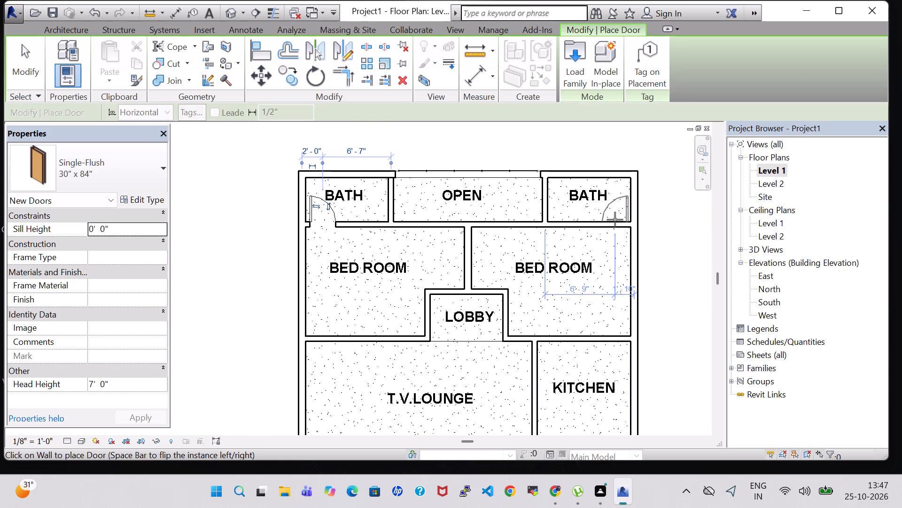
pyautogui.click(613, 220)
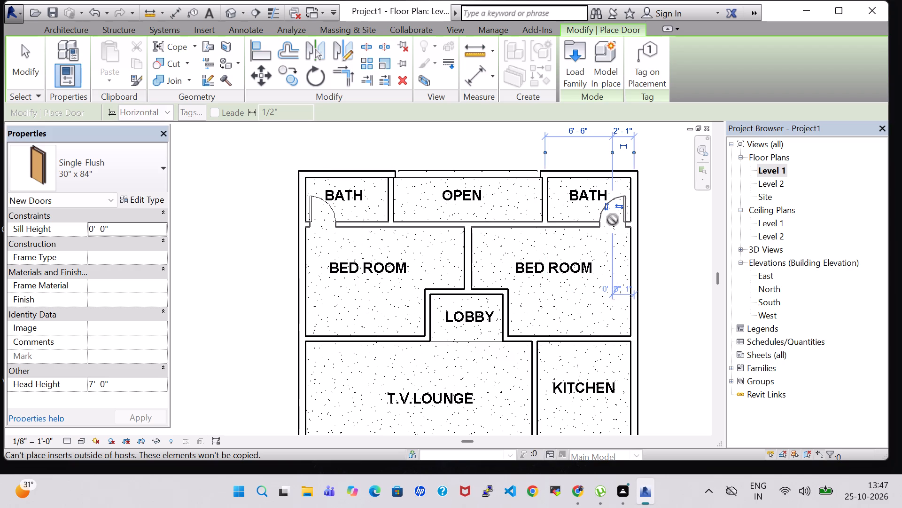
# Place a Single-Flush 30" x 84" door centred in the wall between the T.V. lounge and its adjoining bath, swinging into the bath.
pyautogui.scroll(-2, 613, 220)
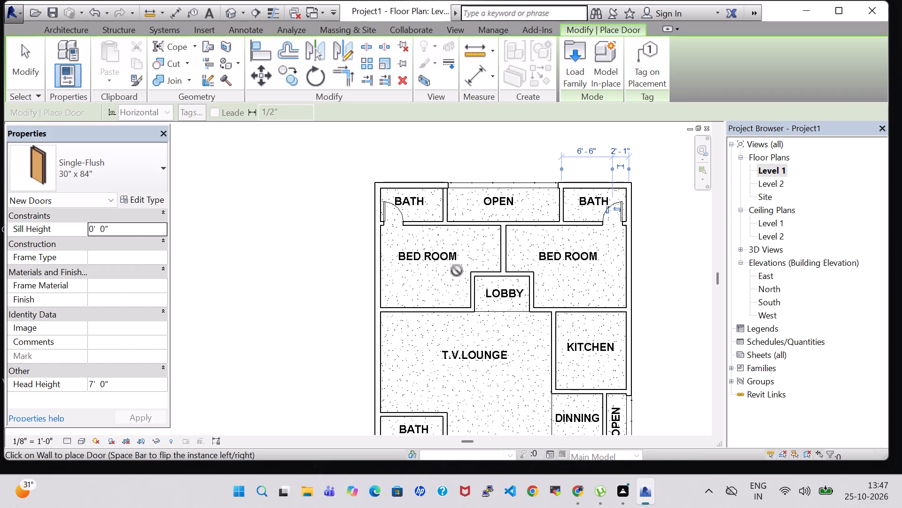
pyautogui.moveTo(529, 289); pyautogui.dragTo(426, 263, button='middle')
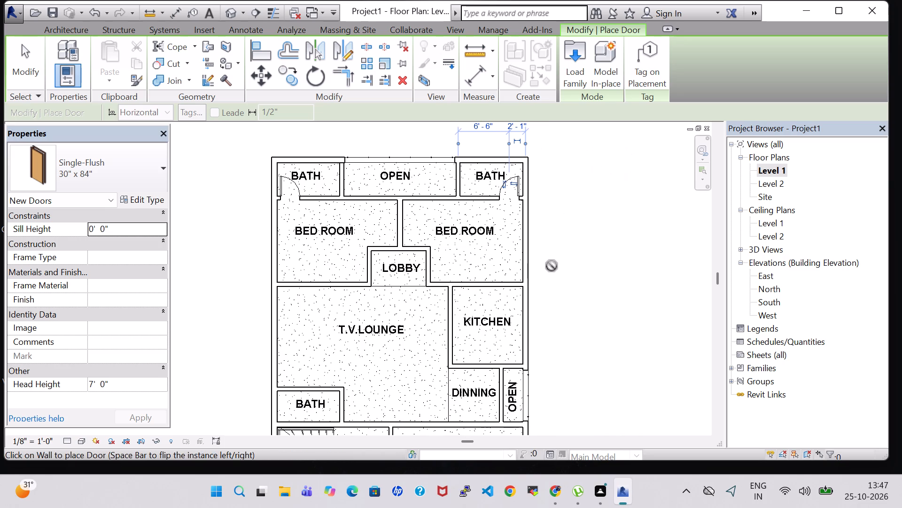
pyautogui.moveTo(552, 266); pyautogui.dragTo(526, 224, button='middle')
pyautogui.moveTo(572, 257); pyautogui.dragTo(565, 221, button='middle')
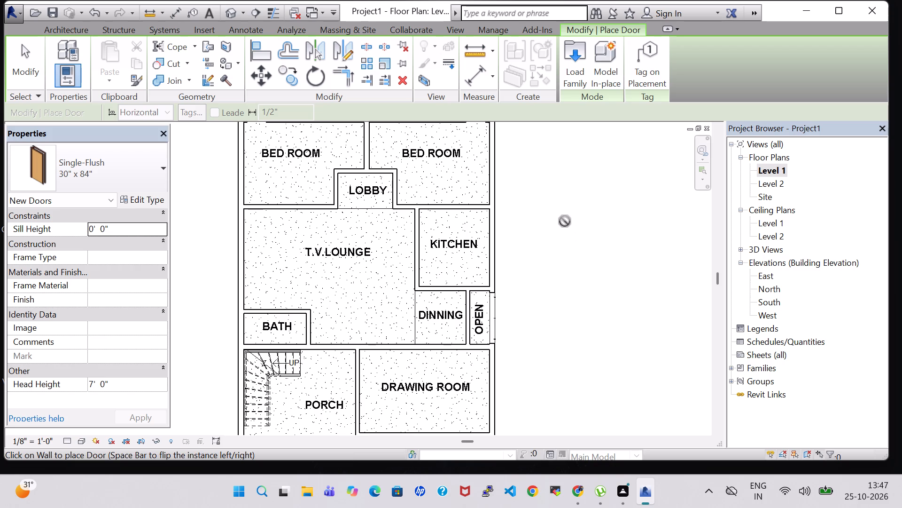
pyautogui.moveTo(565, 221); pyautogui.dragTo(552, 220, button='middle')
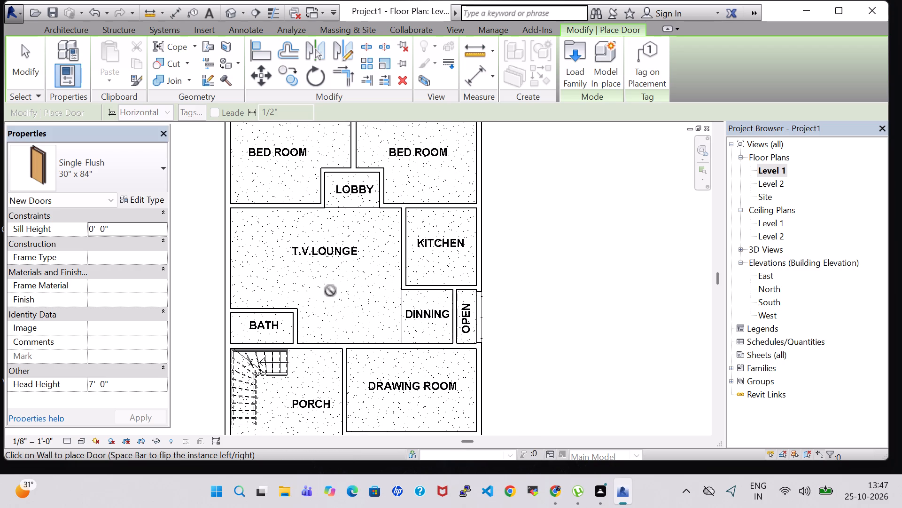
pyautogui.press('space')
pyautogui.click(290, 333)
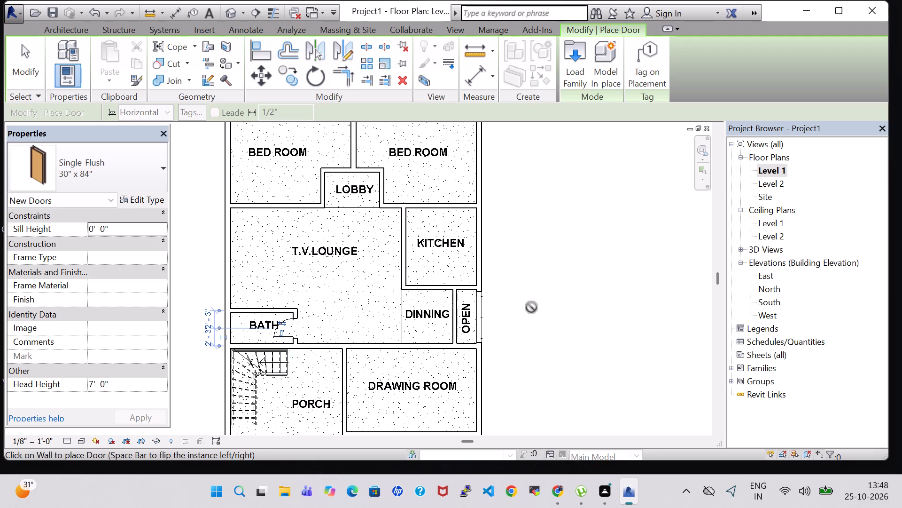
pyautogui.scroll(-1, 545, 282)
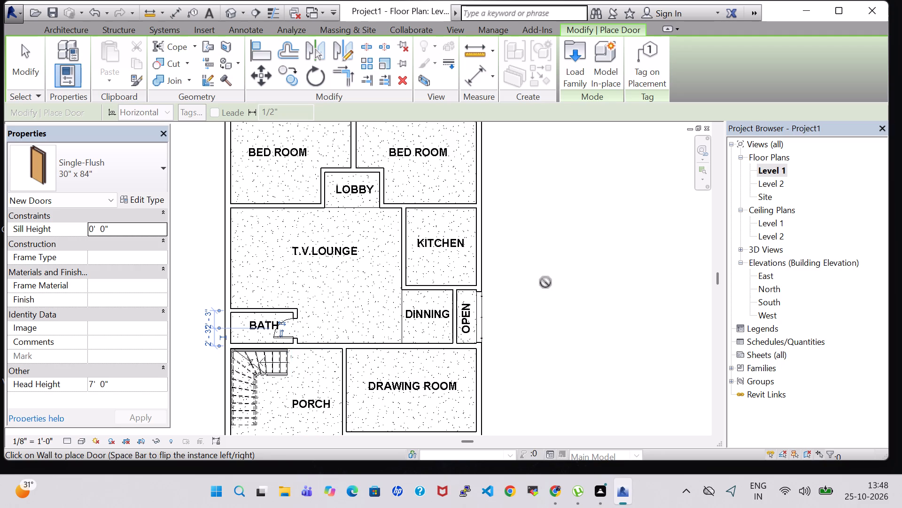
pyautogui.press('Escape')
pyautogui.press('Escape')
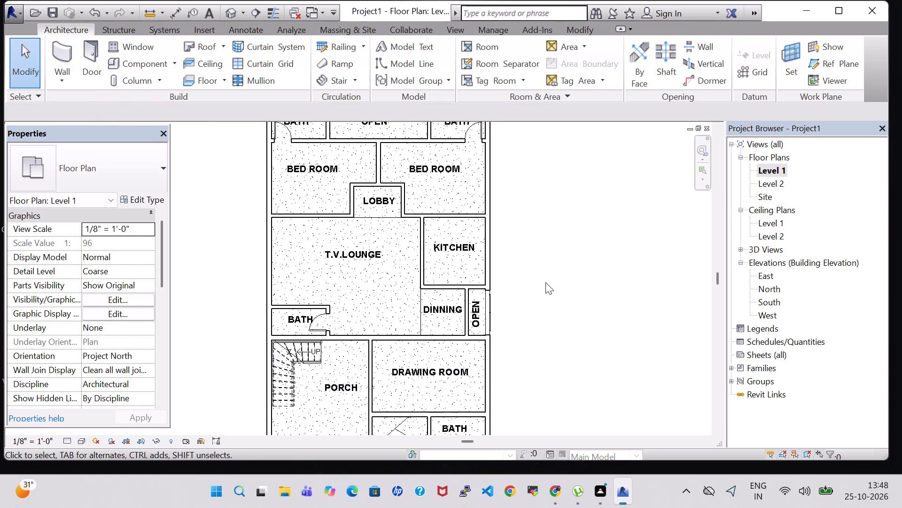
# Place a Single-Flush 30" x 84" door between the drawing room and southern bath, about 2'-0" from the eastern exterior wall, swinging into the bath.
pyautogui.click(94, 52)
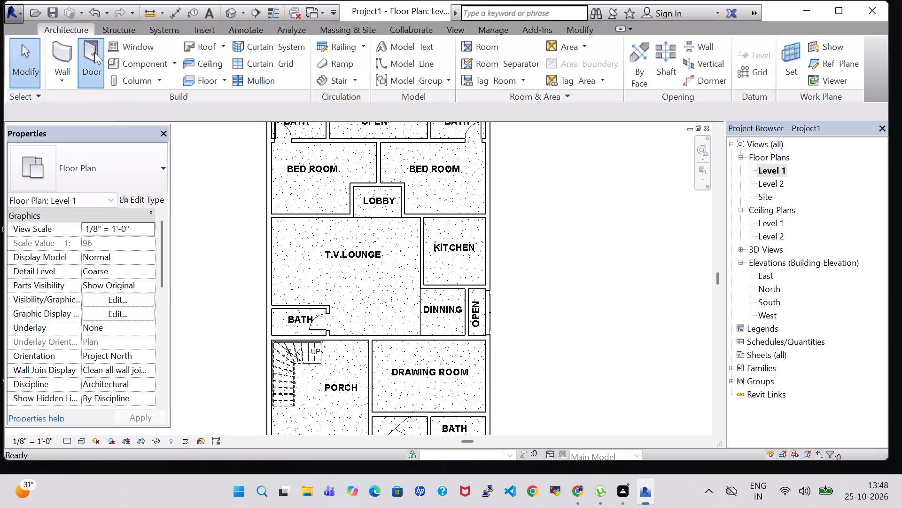
pyautogui.moveTo(546, 231); pyautogui.dragTo(516, 178, button='middle')
pyautogui.scroll(5, 444, 350)
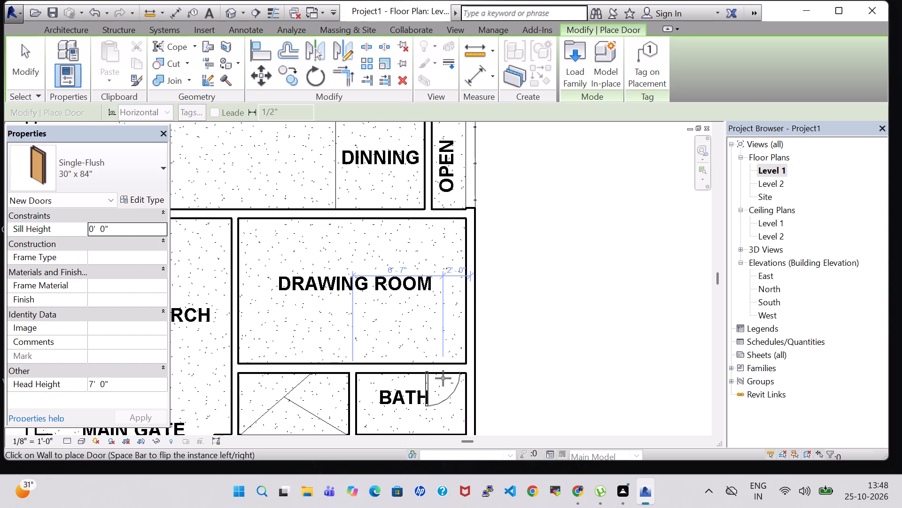
pyautogui.press('space')
pyautogui.click(443, 378)
pyautogui.press('Escape')
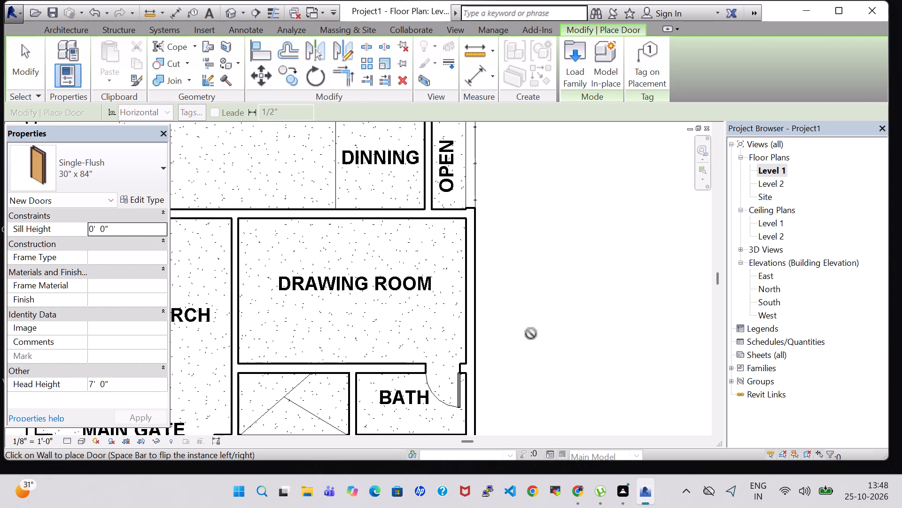
pyautogui.press('Escape')
pyautogui.click(449, 394)
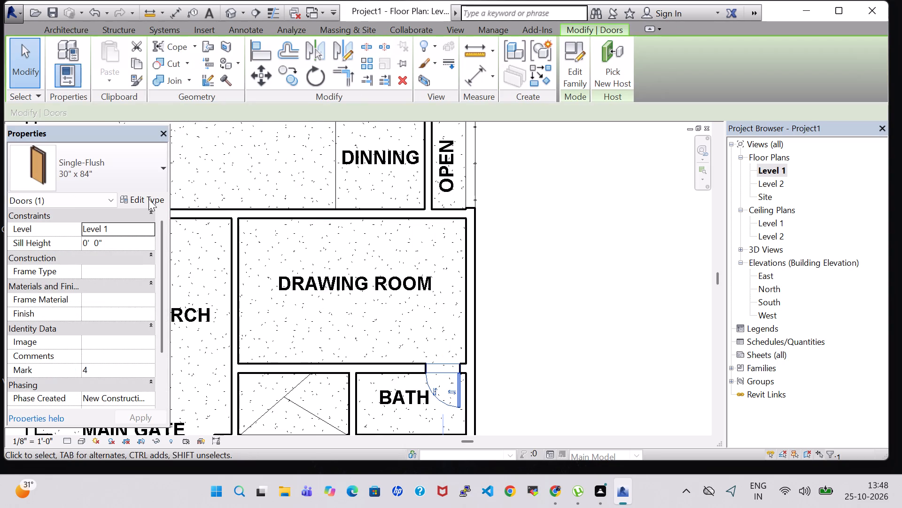
pyautogui.scroll(-6, 461, 237)
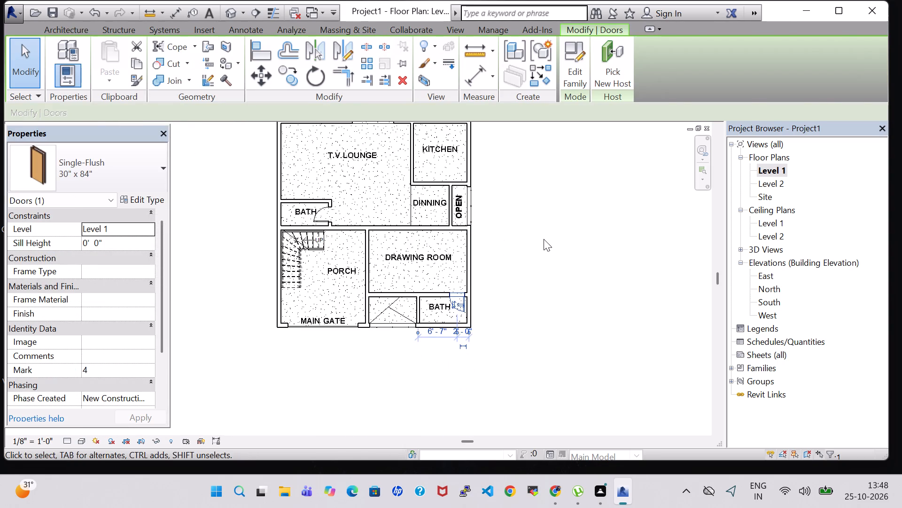
pyautogui.click(544, 239)
# Load the residential family Door-Exterior-Double-Full Glass-Wood_Clad in the 60" x 80" type.
pyautogui.moveTo(535, 236); pyautogui.dragTo(549, 280, button='middle')
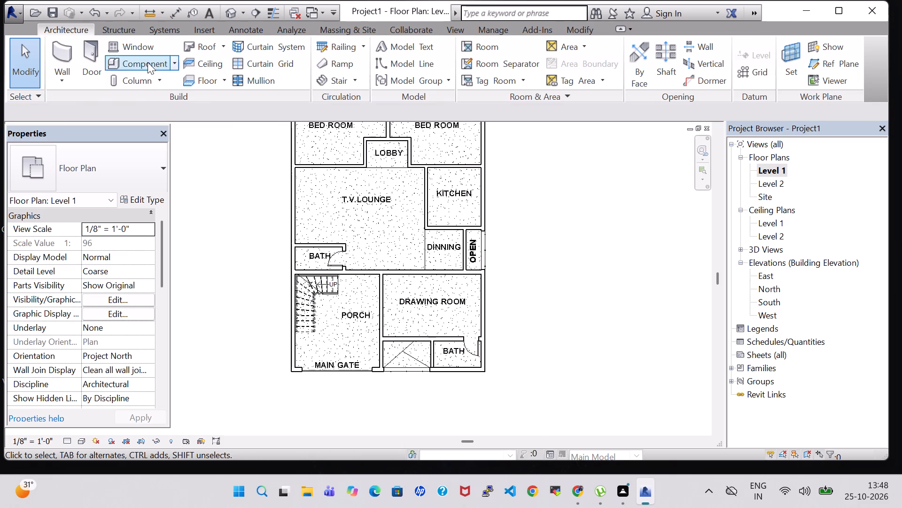
pyautogui.click(94, 56)
pyautogui.click(565, 62)
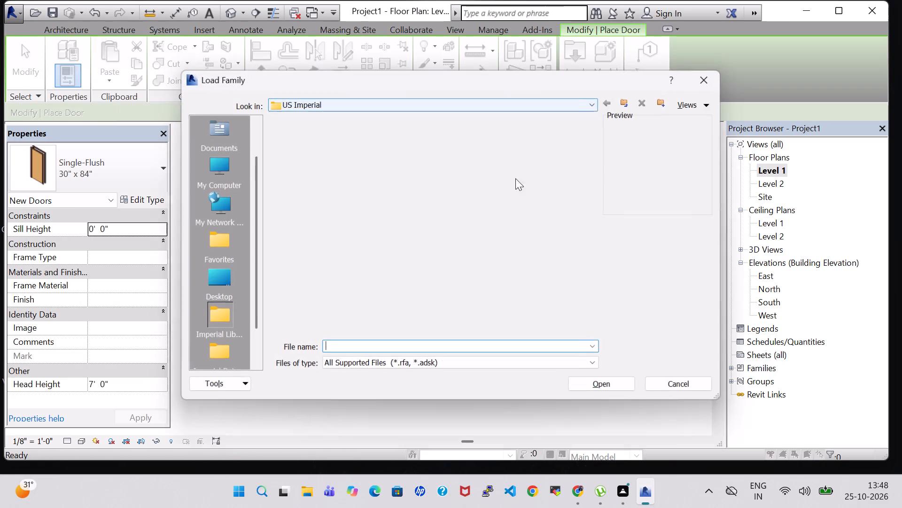
pyautogui.scroll(-1, 498, 197)
pyautogui.scroll(1, 525, 173)
pyautogui.doubleClick(530, 229)
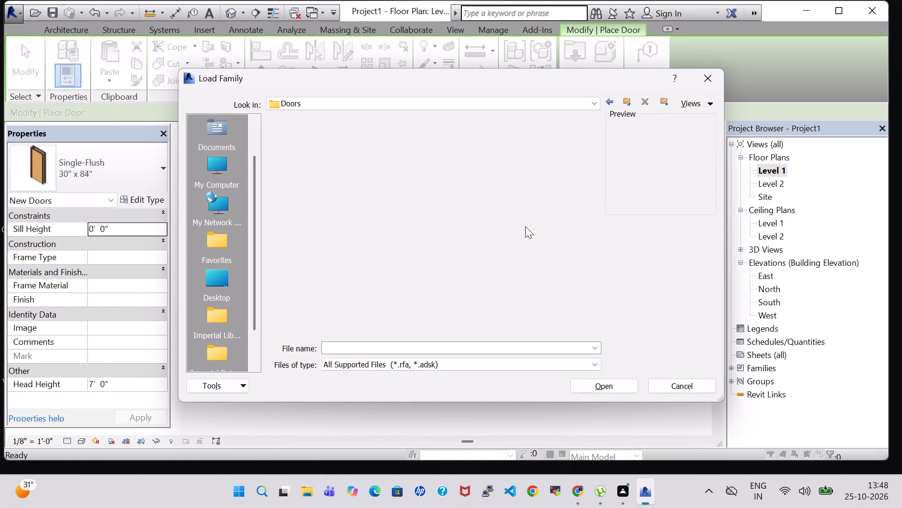
pyautogui.doubleClick(412, 149)
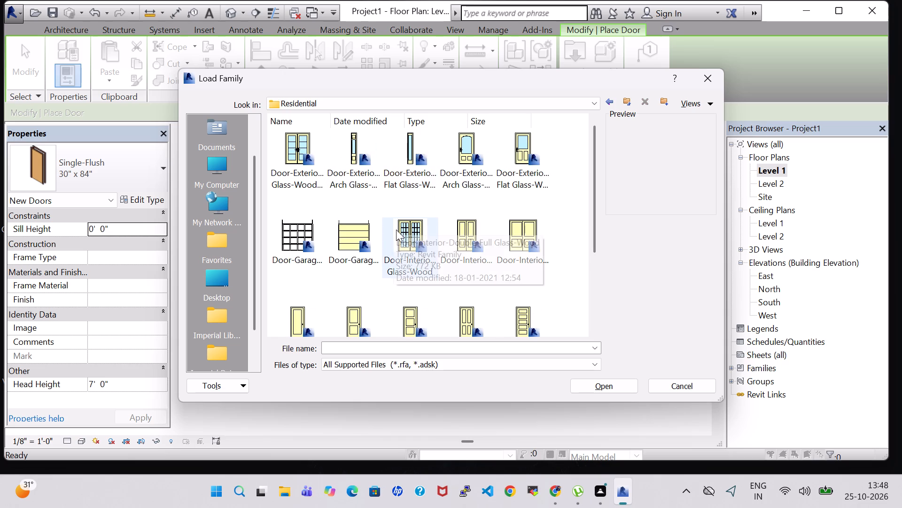
pyautogui.click(297, 154)
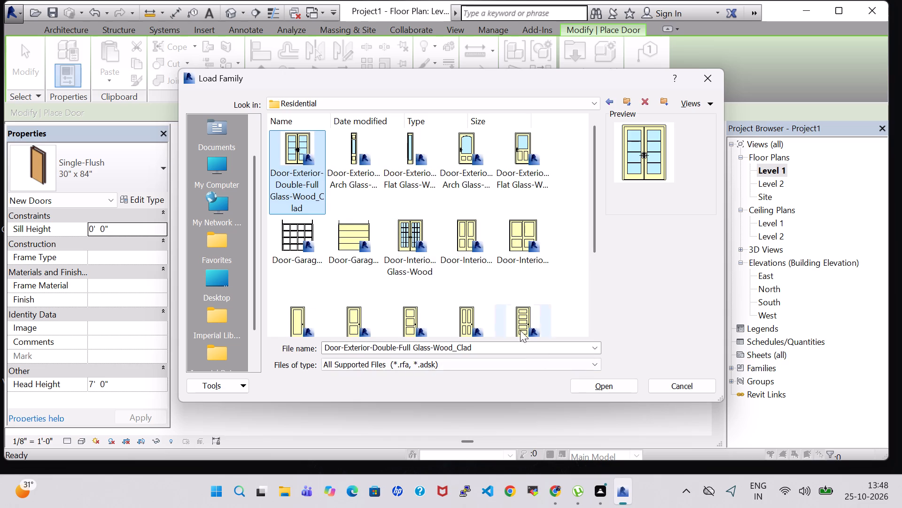
pyautogui.click(606, 384)
pyautogui.click(370, 218)
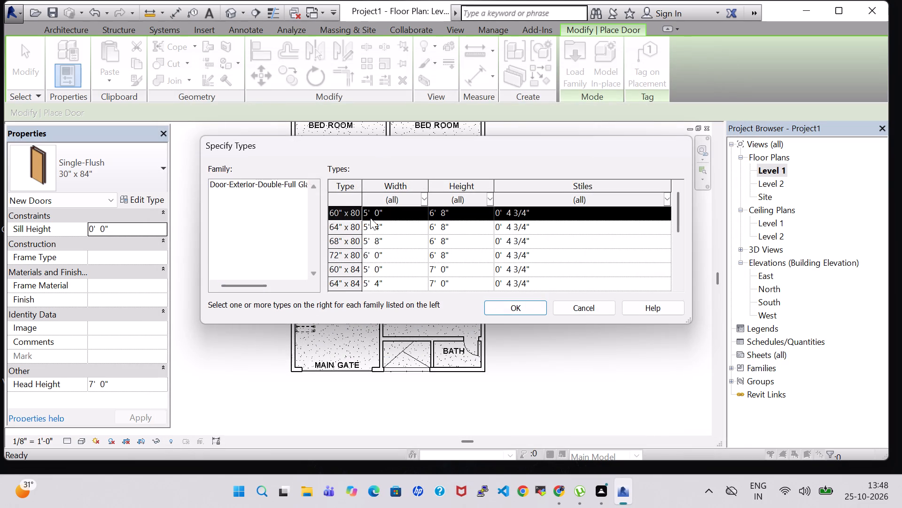
pyautogui.click(506, 306)
# Place the 60" x 80" double glass door between the porch and T.V. lounge, beside the bath, swinging into the lounge.
pyautogui.scroll(5, 347, 278)
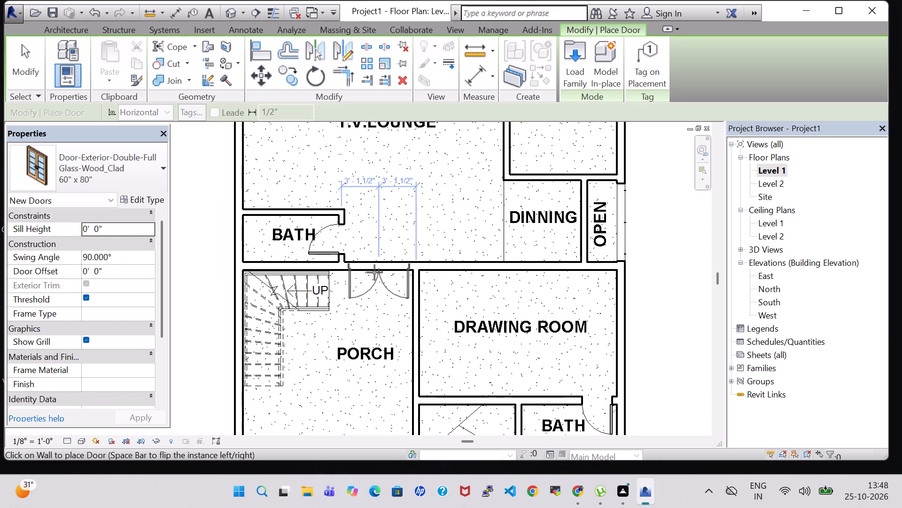
pyautogui.click(380, 259)
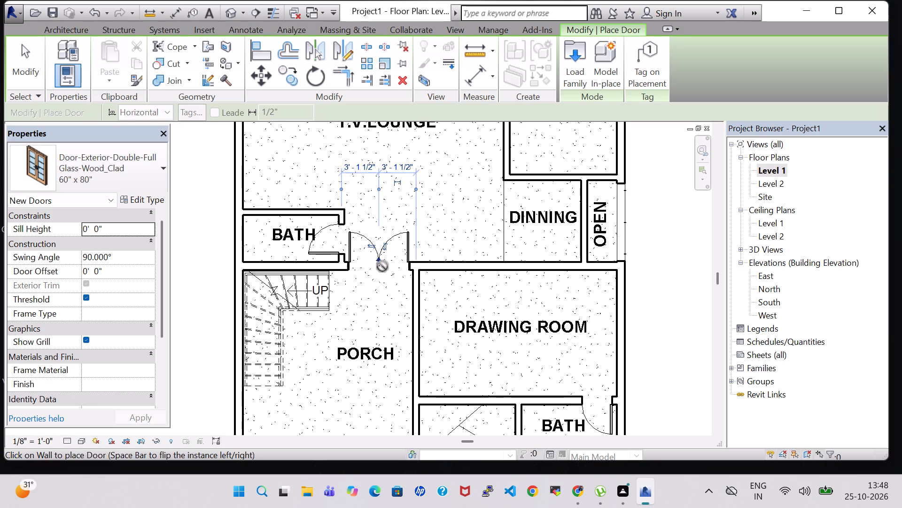
pyautogui.press('Escape')
pyautogui.press('Escape')
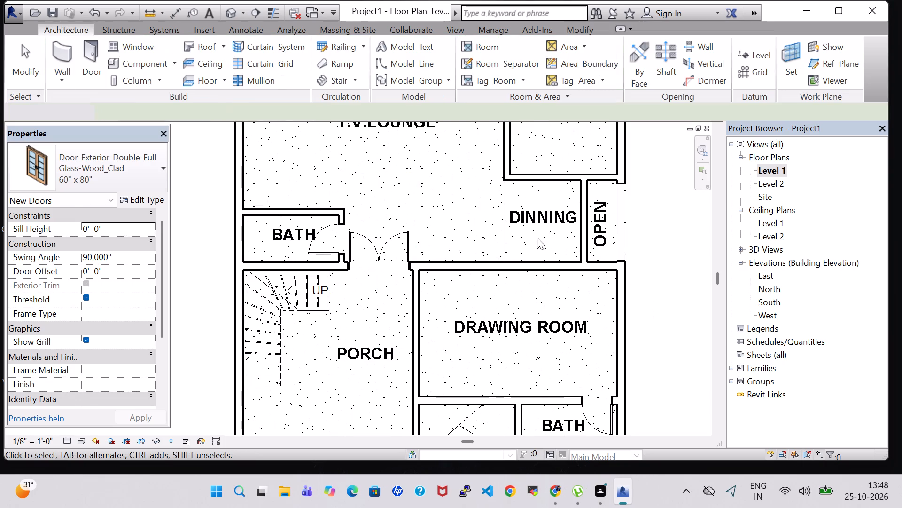
# Load the residential family Door-Exterior-Single-Entry-Half Arch Glass-Wood_Clad in the 30" x 80" type.
pyautogui.click(128, 61)
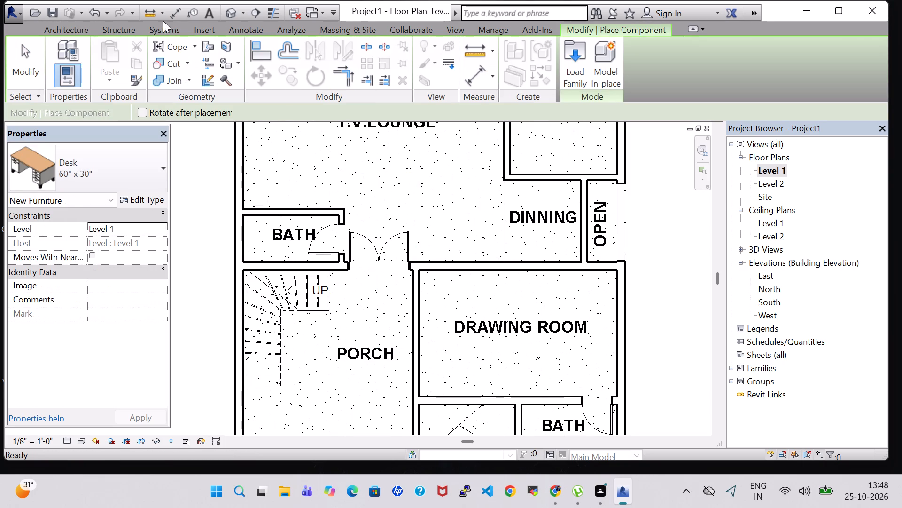
pyautogui.click(60, 35)
pyautogui.click(99, 48)
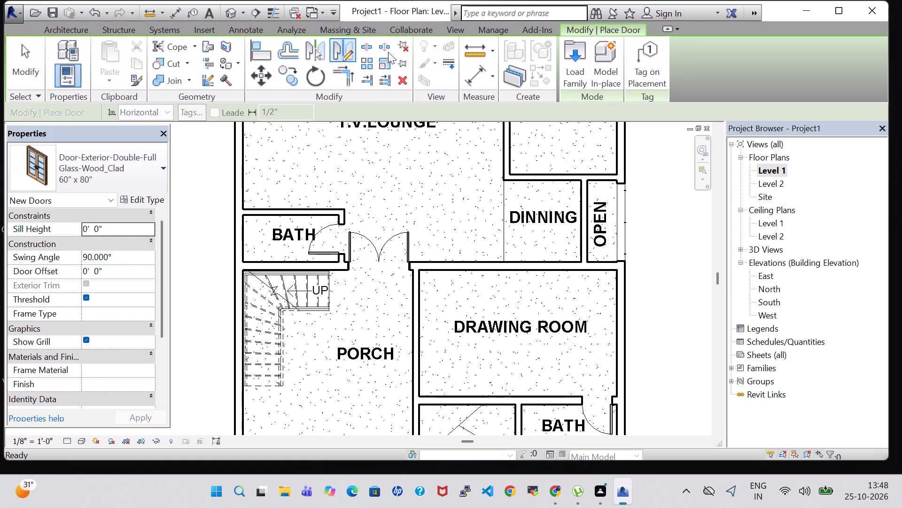
pyautogui.click(571, 56)
pyautogui.scroll(-1, 555, 143)
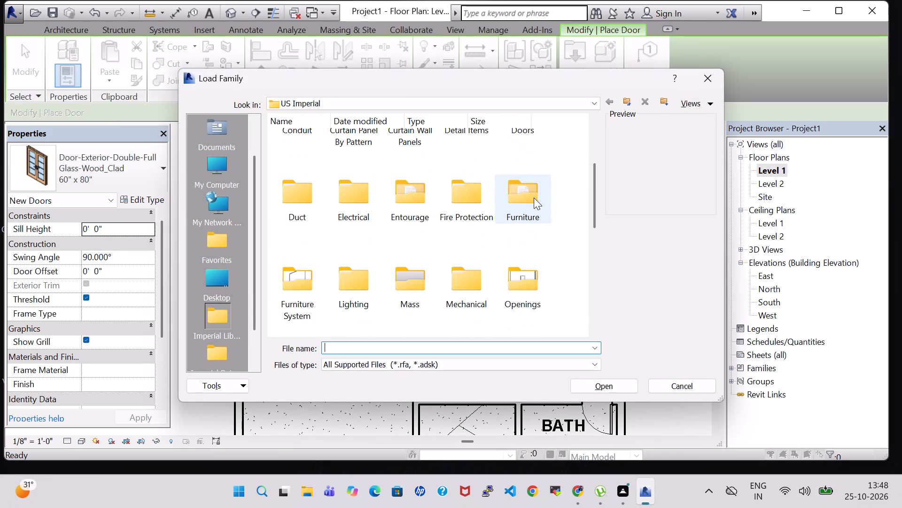
pyautogui.scroll(2, 523, 174)
pyautogui.doubleClick(539, 235)
pyautogui.doubleClick(400, 162)
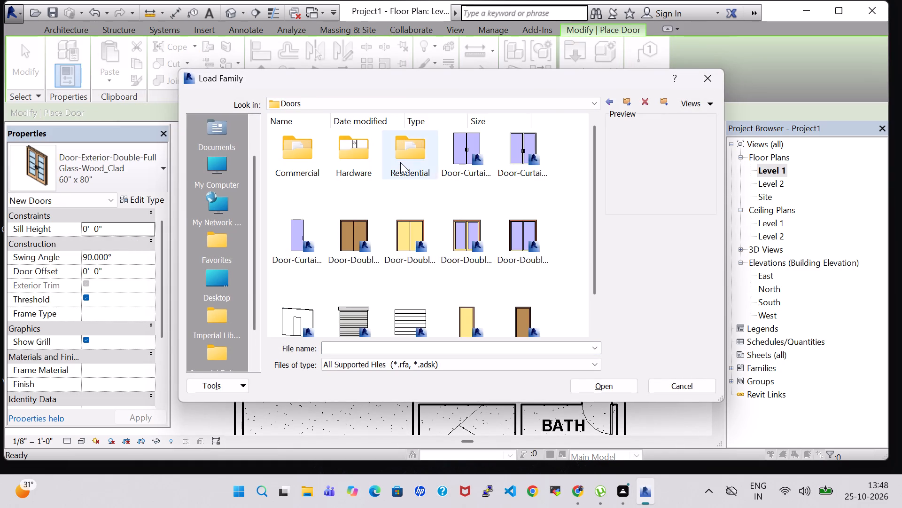
pyautogui.scroll(-3, 402, 169)
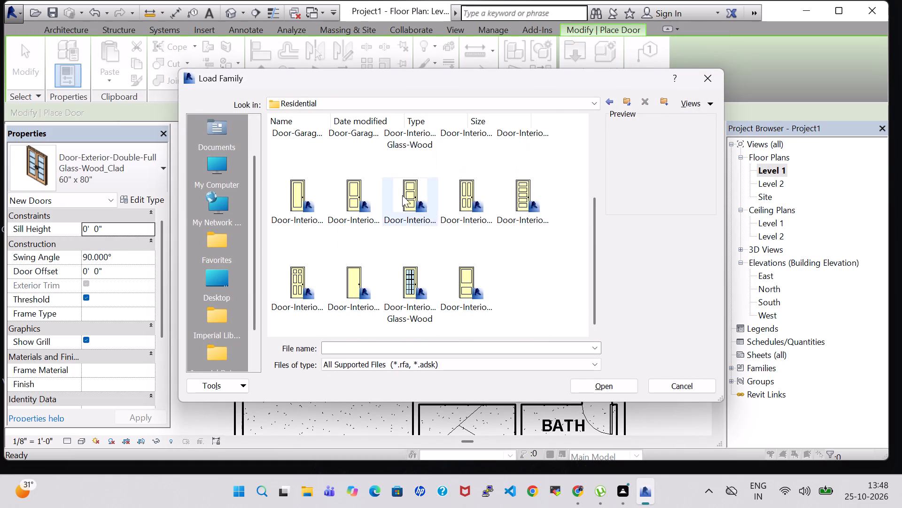
pyautogui.scroll(3, 455, 253)
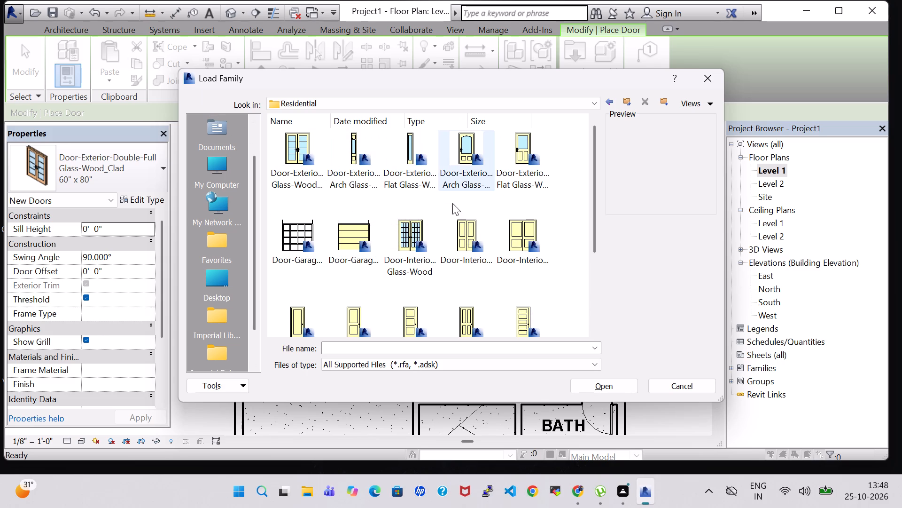
pyautogui.click(464, 151)
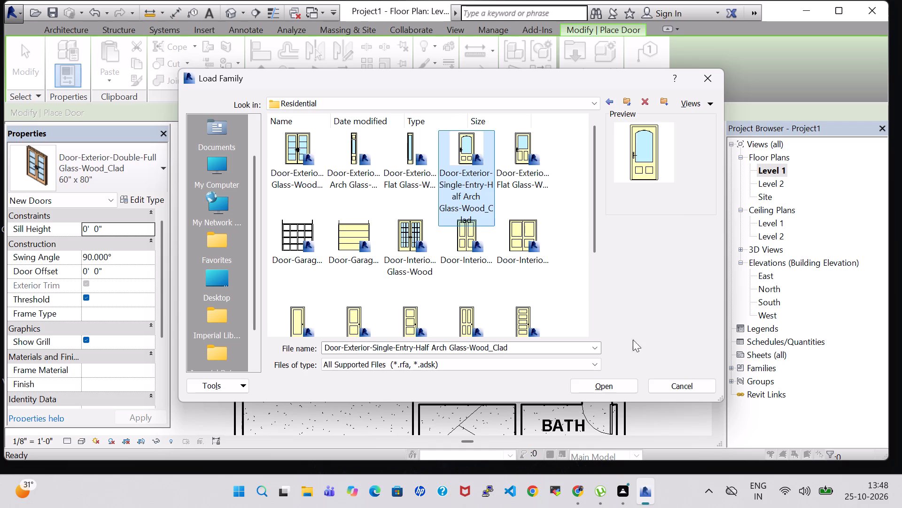
pyautogui.click(599, 393)
pyautogui.click(384, 212)
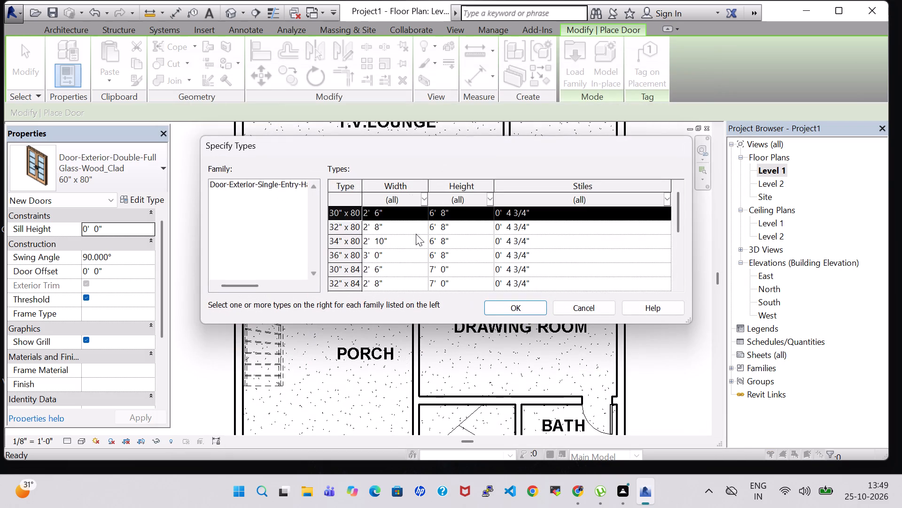
pyautogui.click(521, 310)
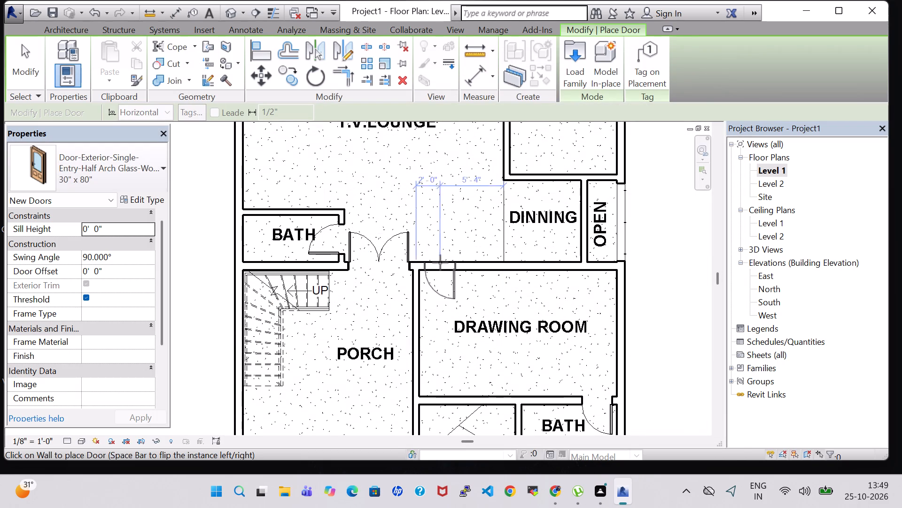
# Place the 30" x 80" half-arch glass door between the porch and drawing room, near the room's northern corner, swinging into the drawing room.
pyautogui.click(418, 292)
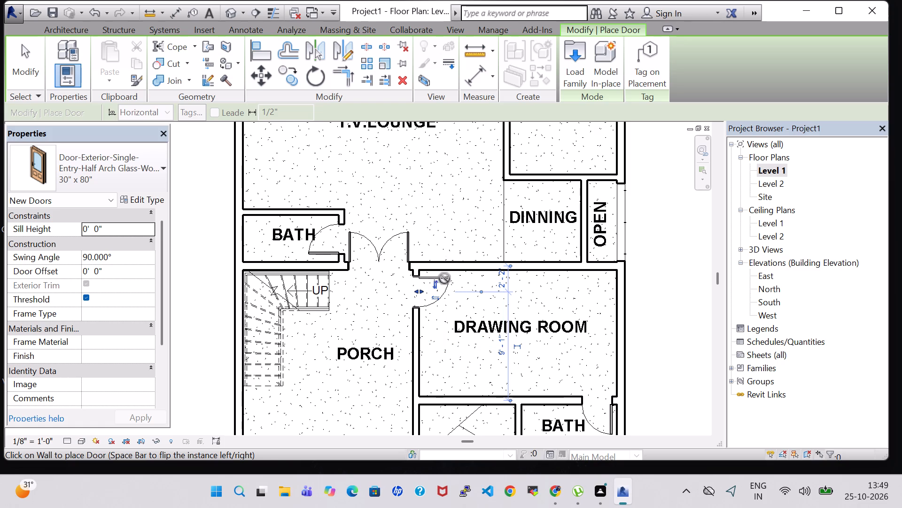
# Place a 30" x 80" half-arch glass door between the T.V. lounge and drawing room, about 2'-1" from the porch wall, swinging into the drawing room.
pyautogui.press('space')
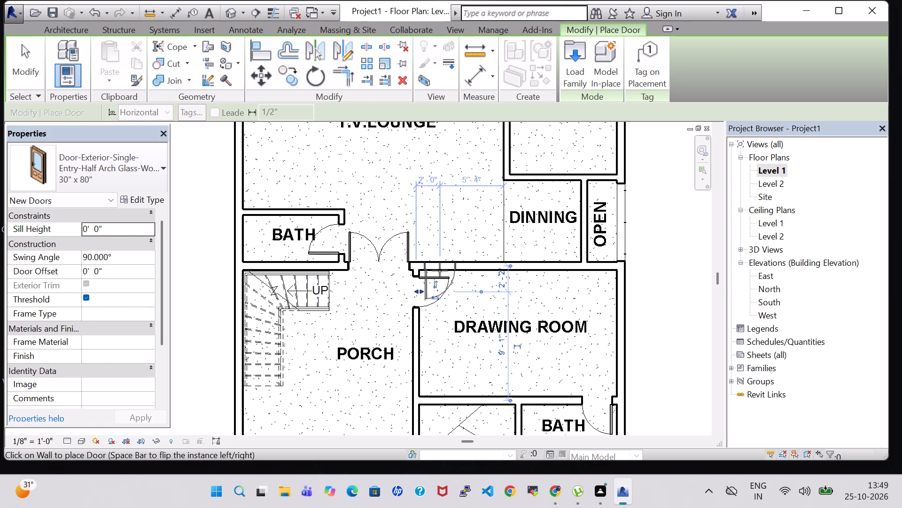
pyautogui.click(441, 270)
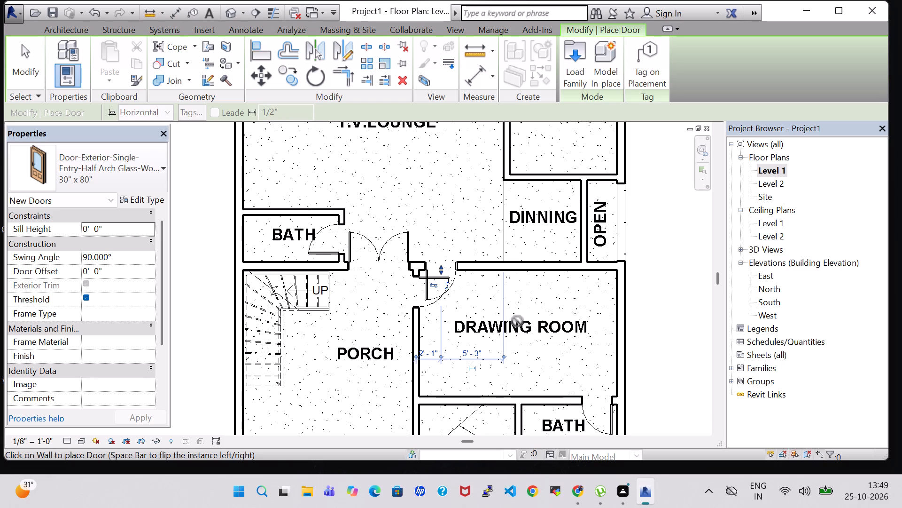
# Place a 30" x 80" half-arch glass door in each side wall of the lobby, hinged at the lounge end and swinging into the bedrooms.
pyautogui.scroll(-1, 465, 240)
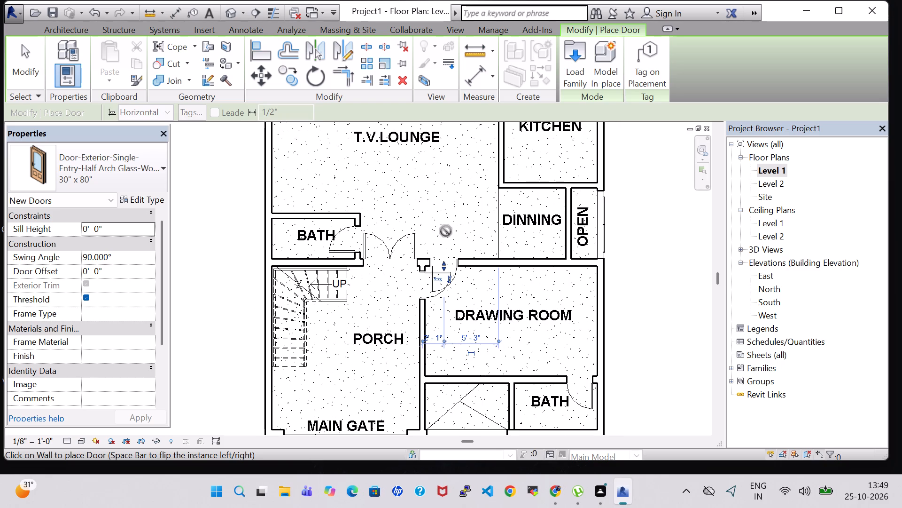
pyautogui.moveTo(446, 231); pyautogui.dragTo(443, 277, button='middle')
pyautogui.moveTo(454, 245); pyautogui.dragTo(436, 323, button='middle')
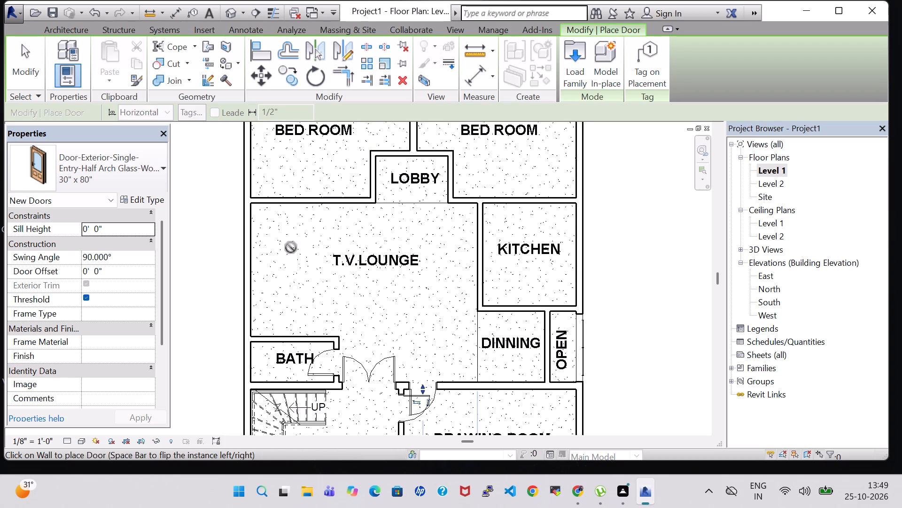
pyautogui.scroll(2, 370, 190)
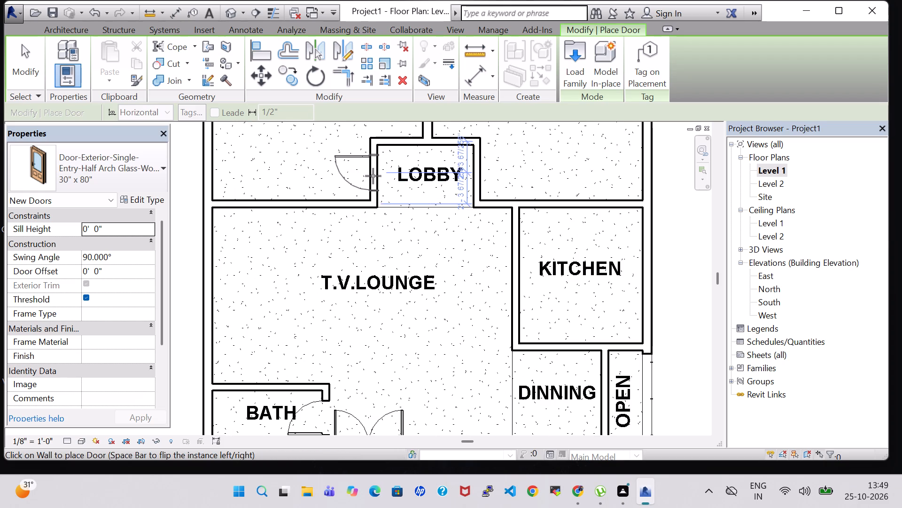
pyautogui.press('space')
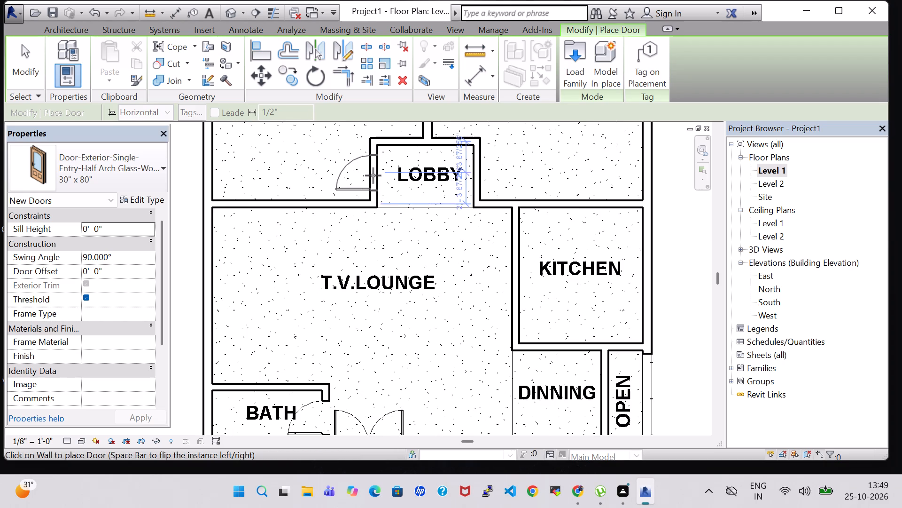
pyautogui.click(373, 179)
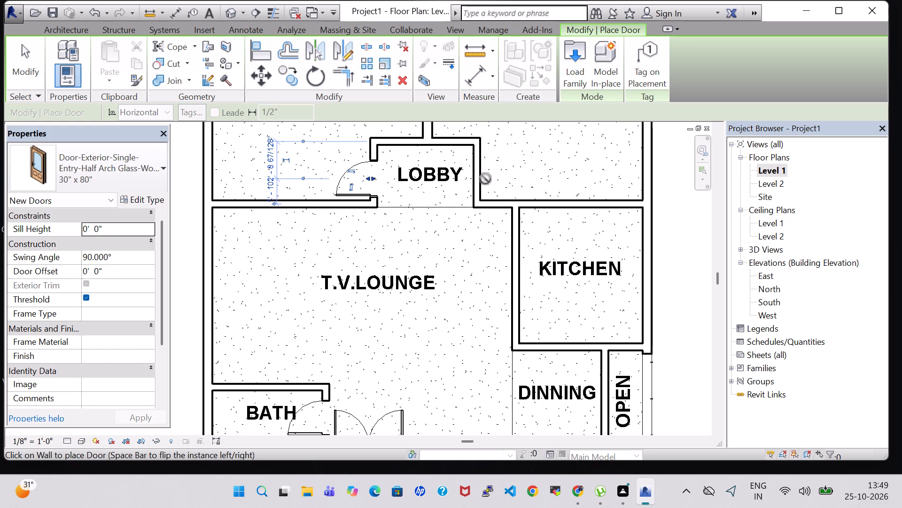
pyautogui.press('space')
pyautogui.click(485, 179)
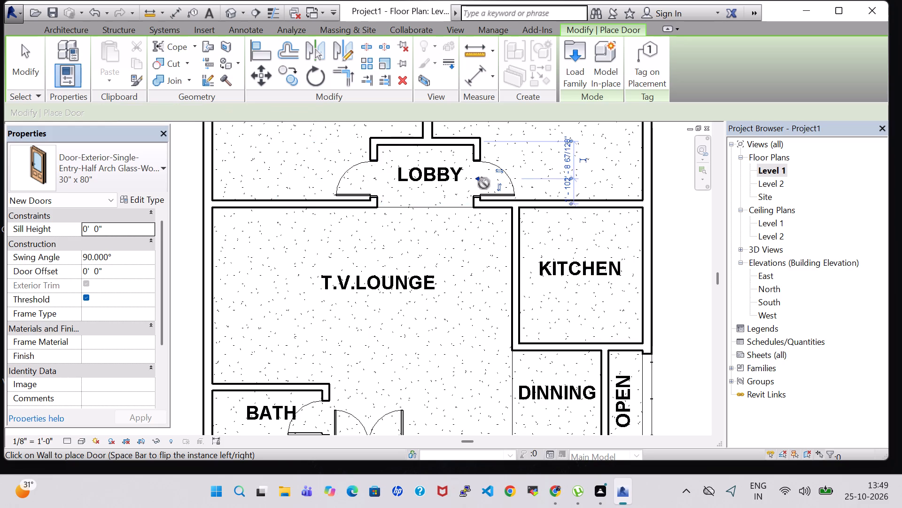
pyautogui.scroll(-4, 440, 266)
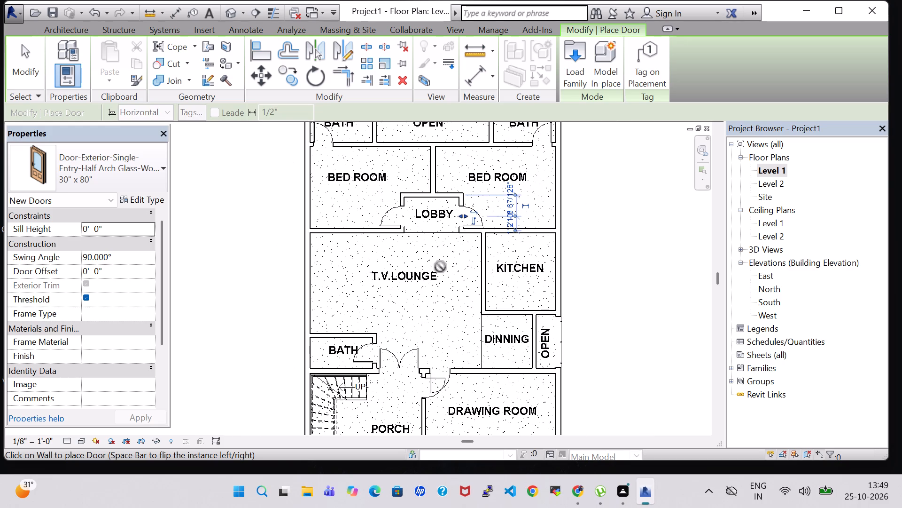
pyautogui.press('Escape')
pyautogui.press('Escape')
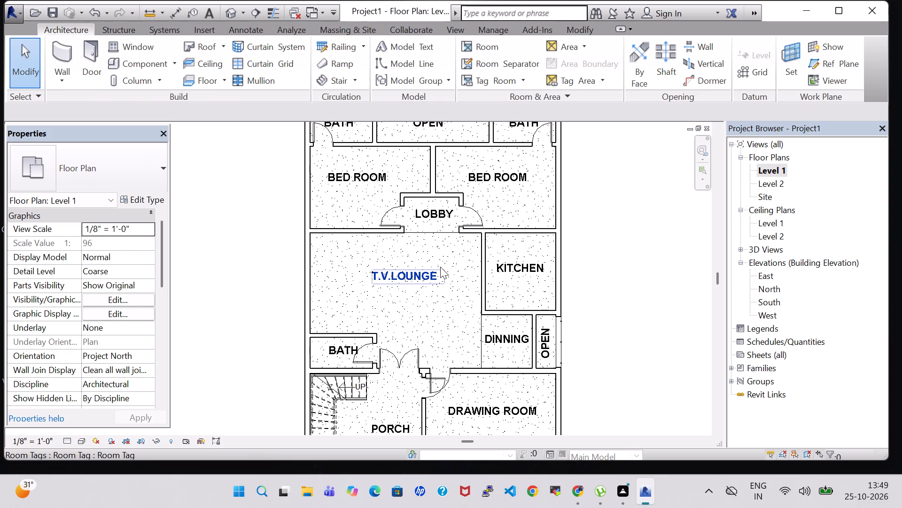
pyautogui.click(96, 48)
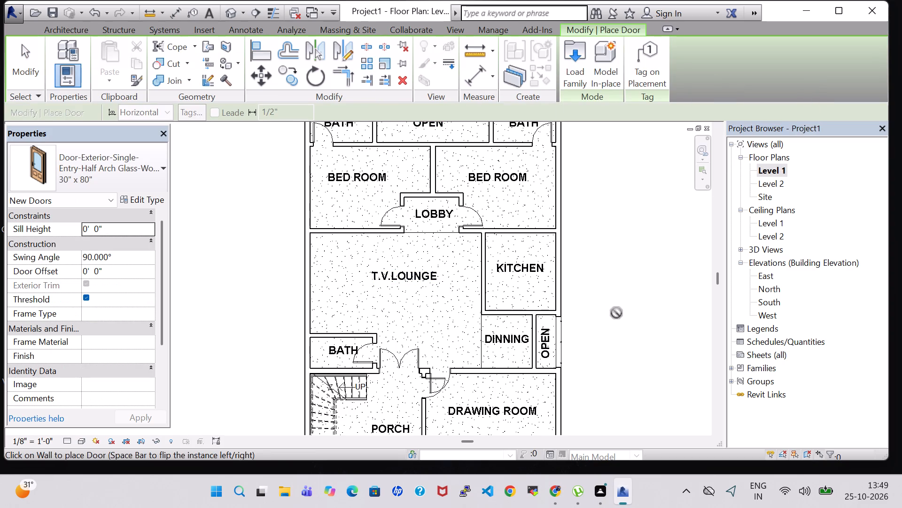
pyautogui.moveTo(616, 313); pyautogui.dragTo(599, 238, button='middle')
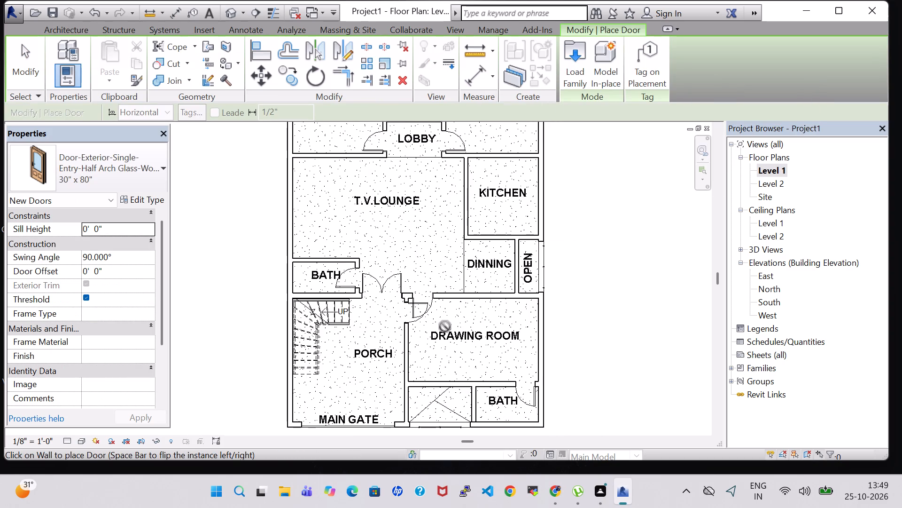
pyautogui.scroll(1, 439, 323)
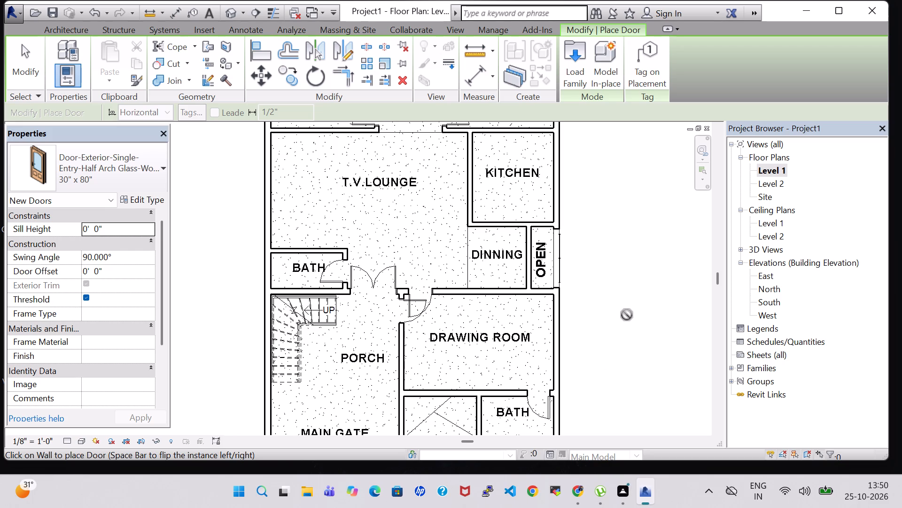
# Examine the building's front and its porch doors in the 3D view.
pyautogui.click(228, 14)
pyautogui.press('Escape')
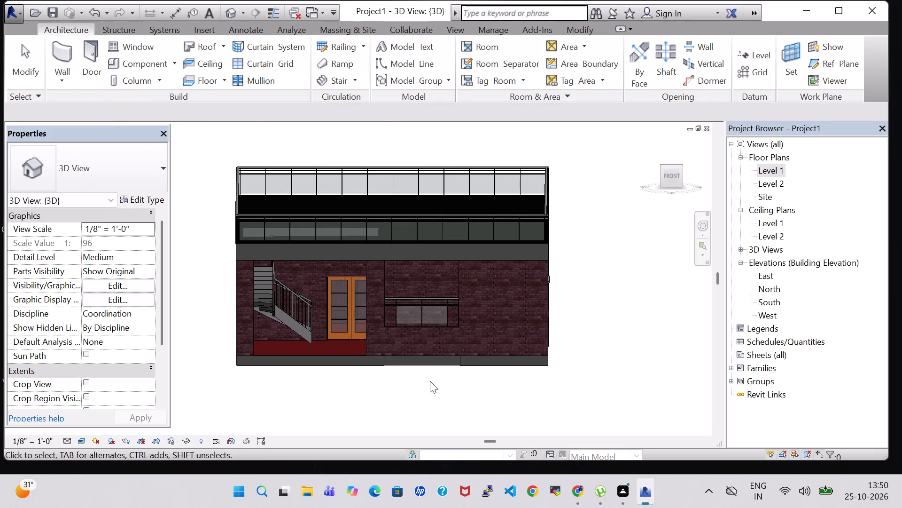
pyautogui.press('Escape')
pyautogui.keyDown('shift'); pyautogui.moveTo(380, 394); pyautogui.dragTo(397, 394, button='middle'); pyautogui.keyUp('shift')
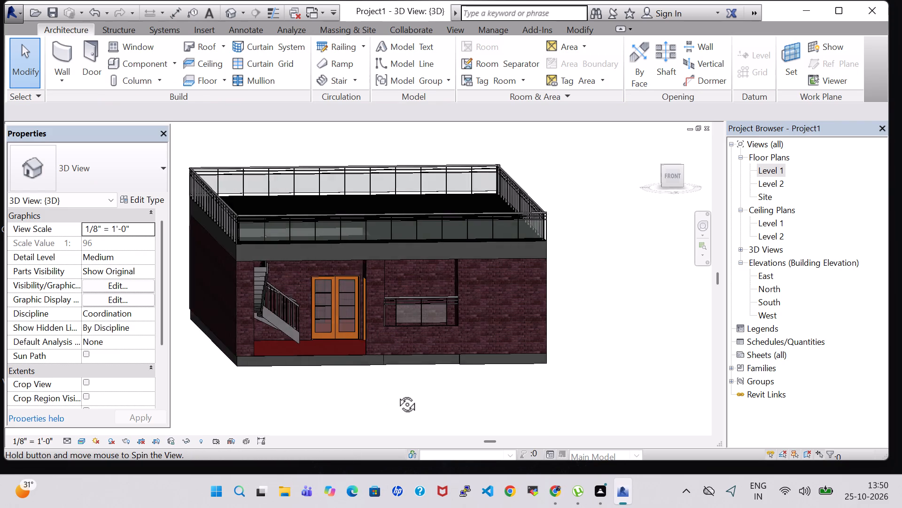
pyautogui.keyDown('shift'); pyautogui.moveTo(397, 394); pyautogui.dragTo(387, 397, button='middle'); pyautogui.keyUp('shift')
pyautogui.keyDown('shift'); pyautogui.middleClick(388, 396); pyautogui.keyUp('shift')
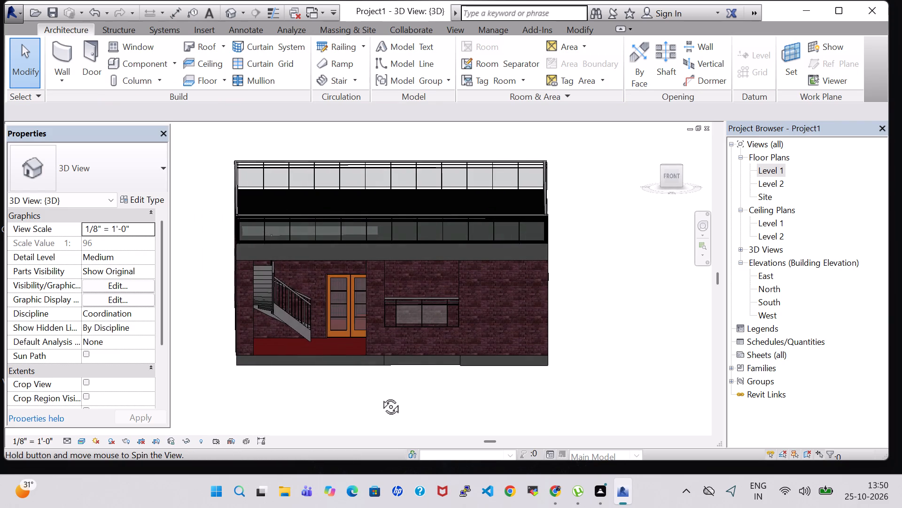
pyautogui.keyDown('shift'); pyautogui.moveTo(381, 397); pyautogui.dragTo(442, 395, button='middle'); pyautogui.keyUp('shift')
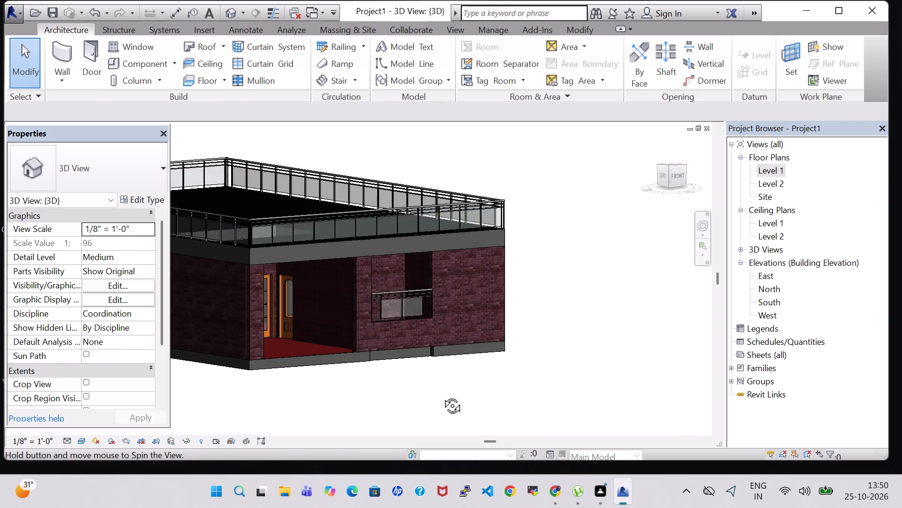
pyautogui.keyDown('shift'); pyautogui.moveTo(442, 395); pyautogui.dragTo(442, 399, button='middle'); pyautogui.keyUp('shift')
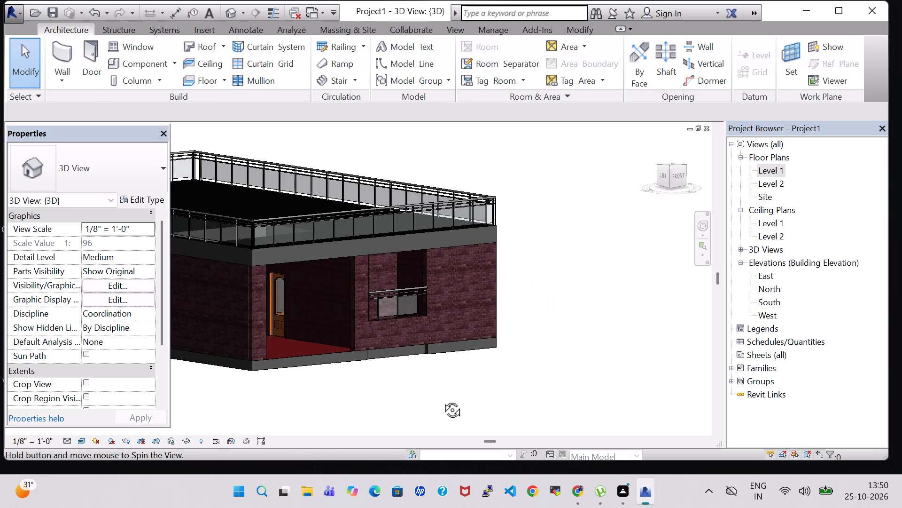
pyautogui.keyDown('shift'); pyautogui.moveTo(442, 399); pyautogui.dragTo(399, 402, button='middle'); pyautogui.keyUp('shift')
pyautogui.keyDown('shift'); pyautogui.moveTo(625, 326); pyautogui.dragTo(596, 340, button='middle'); pyautogui.keyUp('shift')
pyautogui.keyDown('shift'); pyautogui.moveTo(596, 342); pyautogui.dragTo(594, 369, button='middle'); pyautogui.keyUp('shift')
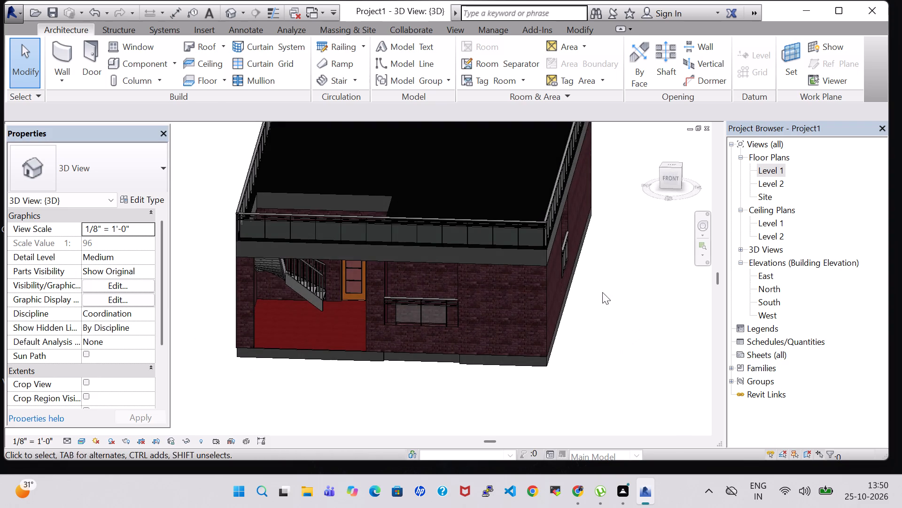
pyautogui.keyDown('shift'); pyautogui.moveTo(602, 292); pyautogui.dragTo(597, 340, button='middle'); pyautogui.keyUp('shift')
pyautogui.keyDown('shift'); pyautogui.moveTo(597, 344); pyautogui.dragTo(597, 352, button='middle'); pyautogui.keyUp('shift')
pyautogui.keyDown('shift'); pyautogui.moveTo(597, 377); pyautogui.dragTo(597, 387, button='middle'); pyautogui.keyUp('shift')
pyautogui.keyDown('shift'); pyautogui.moveTo(602, 364); pyautogui.dragTo(607, 283, button='middle'); pyautogui.keyUp('shift')
pyautogui.keyDown('shift'); pyautogui.moveTo(608, 346); pyautogui.dragTo(607, 304, button='middle'); pyautogui.keyUp('shift')
# Hide the Roofs category in the 3D view.
pyautogui.write('VV')
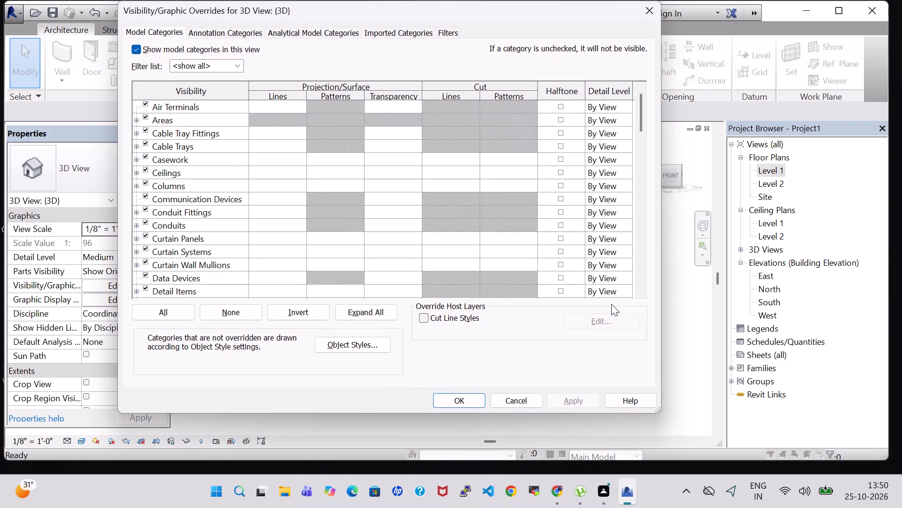
pyautogui.click(194, 218)
pyautogui.press('r')
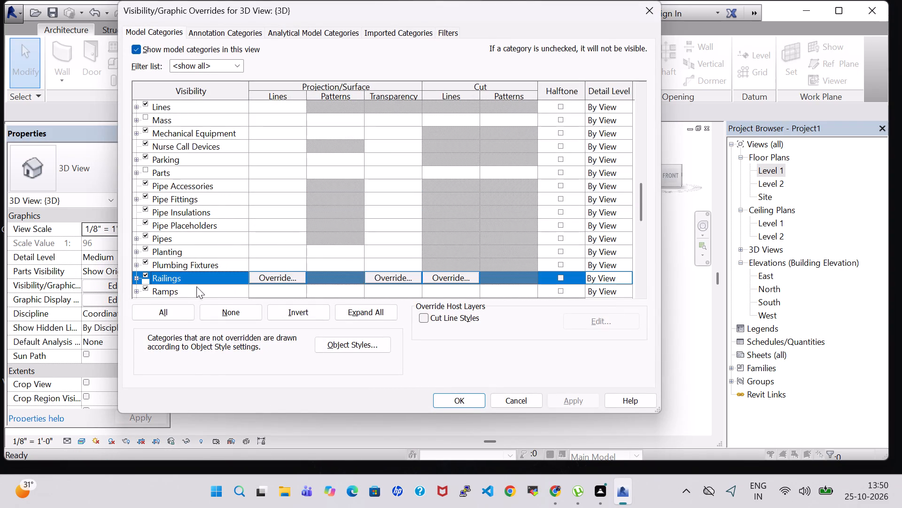
pyautogui.scroll(-4, 176, 314)
pyautogui.scroll(-4, 161, 273)
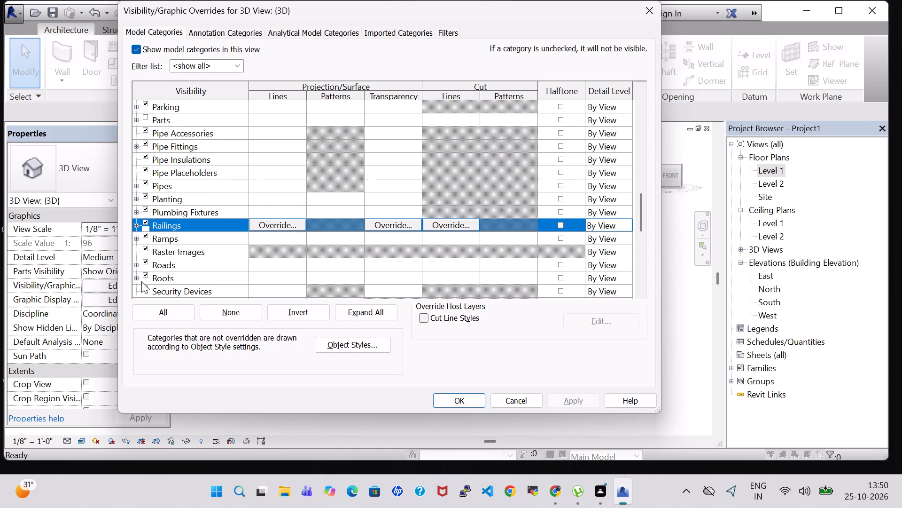
pyautogui.click(146, 272)
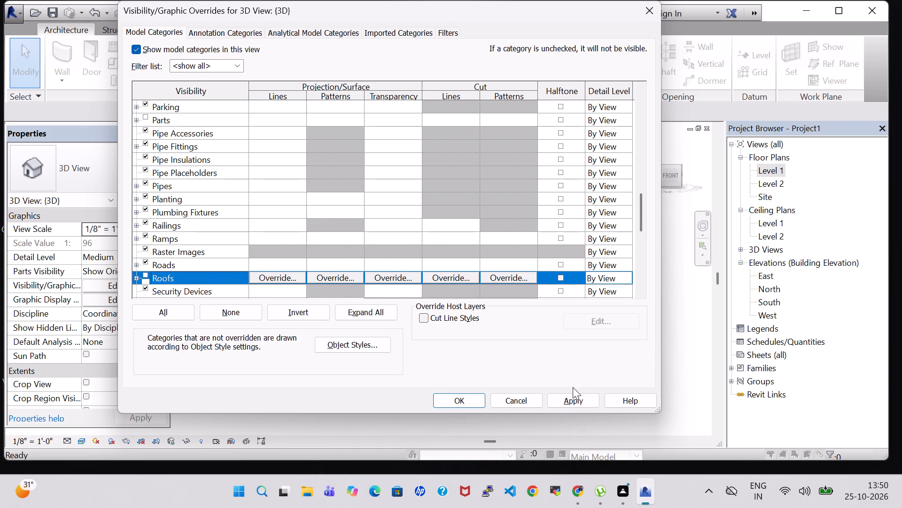
pyautogui.click(579, 404)
pyautogui.click(435, 398)
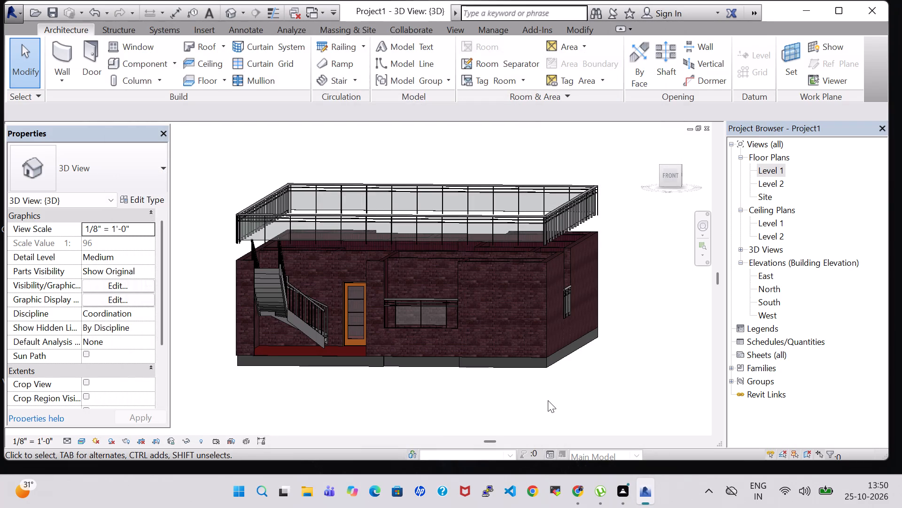
# Examine the interior doors, walls and stair of the roofless building in 3D from the front and from above.
pyautogui.keyDown('shift'); pyautogui.moveTo(625, 297); pyautogui.dragTo(638, 343, button='middle'); pyautogui.keyUp('shift')
pyautogui.keyDown('shift'); pyautogui.moveTo(593, 269); pyautogui.dragTo(596, 372, button='middle'); pyautogui.keyUp('shift')
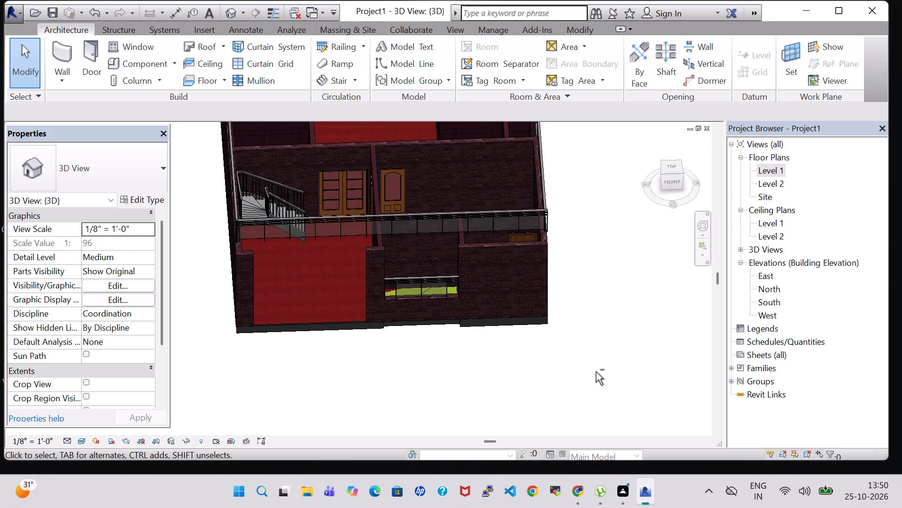
pyautogui.keyDown('shift'); pyautogui.moveTo(605, 287); pyautogui.dragTo(550, 316, button='middle'); pyautogui.keyUp('shift')
pyautogui.keyDown('shift'); pyautogui.moveTo(565, 328); pyautogui.dragTo(593, 335, button='middle'); pyautogui.keyUp('shift')
pyautogui.keyDown('shift'); pyautogui.moveTo(604, 340); pyautogui.dragTo(608, 340, button='middle'); pyautogui.keyUp('shift')
pyautogui.keyDown('shift'); pyautogui.moveTo(608, 281); pyautogui.dragTo(607, 336, button='middle'); pyautogui.keyUp('shift')
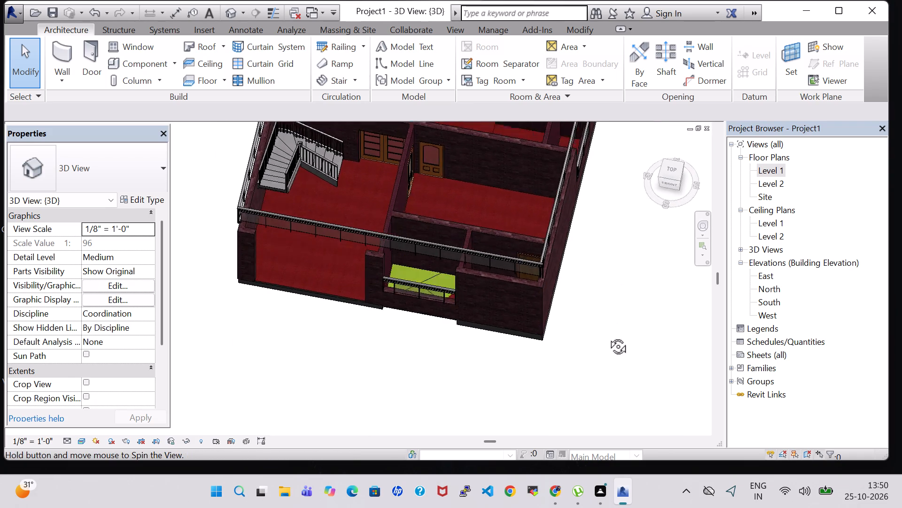
pyautogui.keyDown('shift'); pyautogui.moveTo(607, 336); pyautogui.dragTo(610, 331, button='middle'); pyautogui.keyUp('shift')
pyautogui.keyDown('shift'); pyautogui.middleClick(611, 278); pyautogui.keyUp('shift')
pyautogui.keyDown('shift'); pyautogui.moveTo(611, 277); pyautogui.dragTo(609, 226, button='middle'); pyautogui.keyUp('shift')
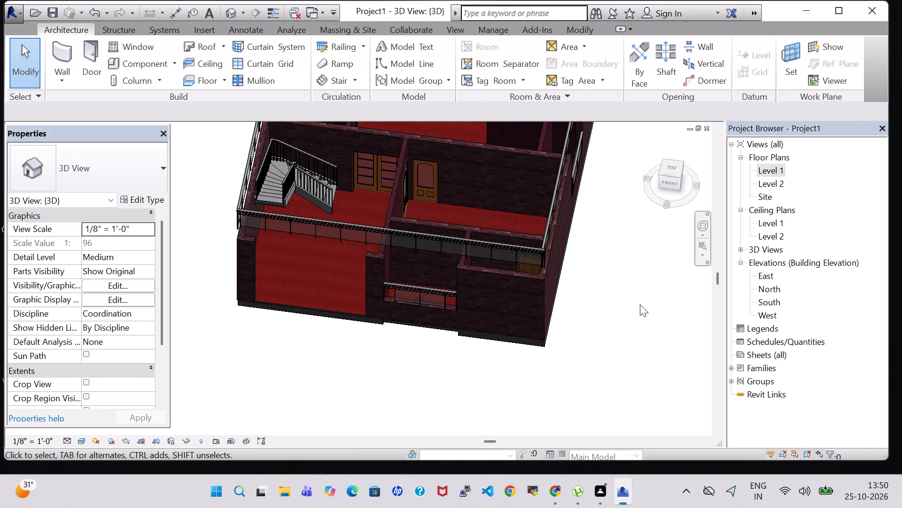
pyautogui.keyDown('shift'); pyautogui.moveTo(640, 308); pyautogui.dragTo(638, 244, button='middle'); pyautogui.keyUp('shift')
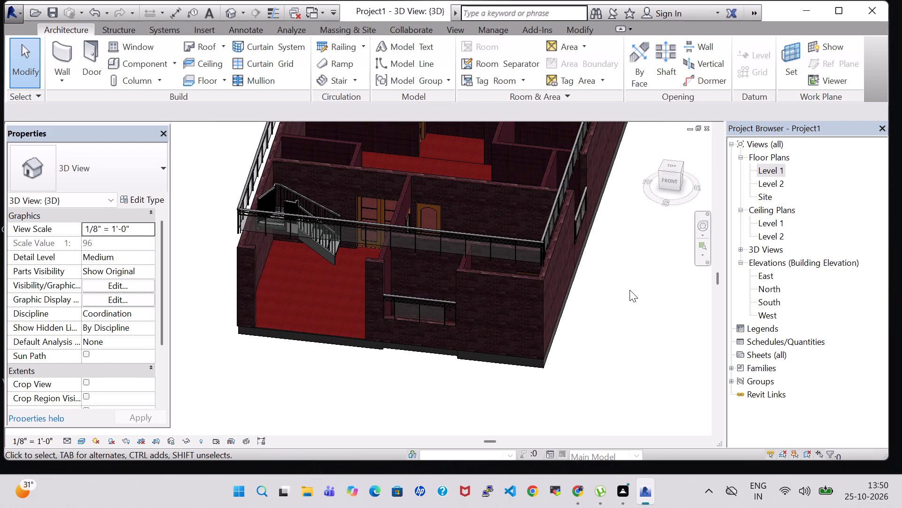
pyautogui.moveTo(630, 290); pyautogui.dragTo(616, 313, button='middle')
pyautogui.keyDown('shift'); pyautogui.moveTo(616, 310); pyautogui.dragTo(575, 306, button='middle'); pyautogui.keyUp('shift')
pyautogui.keyDown('shift'); pyautogui.middleClick(631, 372); pyautogui.keyUp('shift')
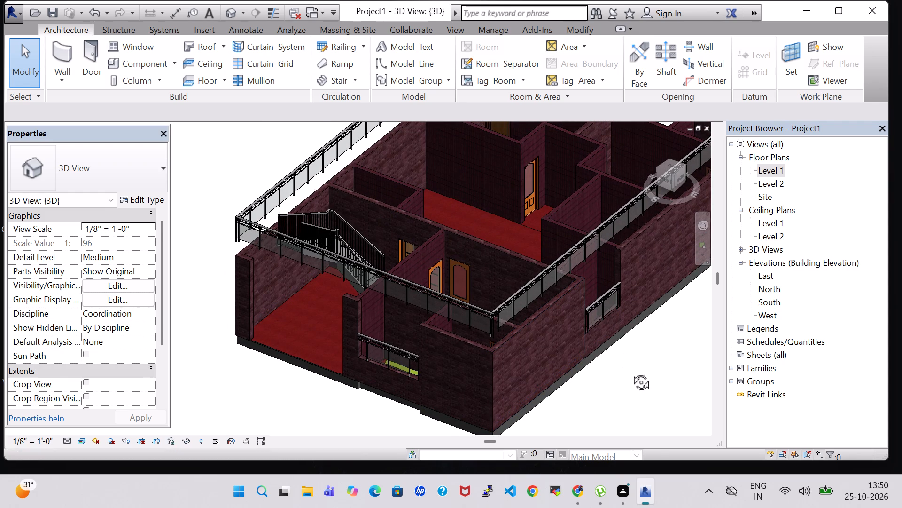
pyautogui.moveTo(629, 372); pyautogui.dragTo(522, 368, button='middle')
pyautogui.keyDown('shift'); pyautogui.moveTo(565, 340); pyautogui.dragTo(608, 328, button='middle'); pyautogui.keyUp('shift')
pyautogui.moveTo(539, 312); pyautogui.dragTo(568, 304, button='middle')
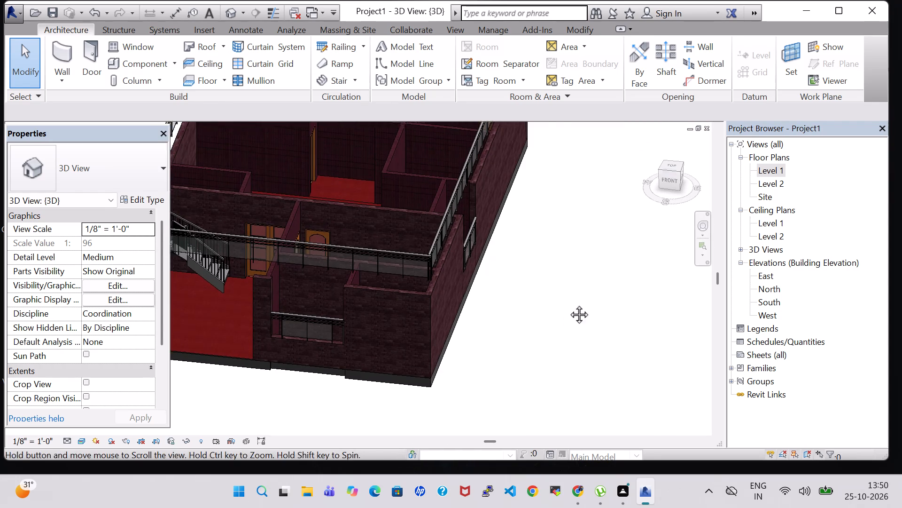
pyautogui.moveTo(568, 304); pyautogui.dragTo(586, 301, button='middle')
pyautogui.keyDown('shift'); pyautogui.moveTo(549, 353); pyautogui.dragTo(556, 328, button='middle'); pyautogui.keyUp('shift')
pyautogui.moveTo(553, 327); pyautogui.dragTo(610, 321, button='middle')
pyautogui.keyDown('shift'); pyautogui.moveTo(607, 333); pyautogui.dragTo(621, 269, button='middle'); pyautogui.keyUp('shift')
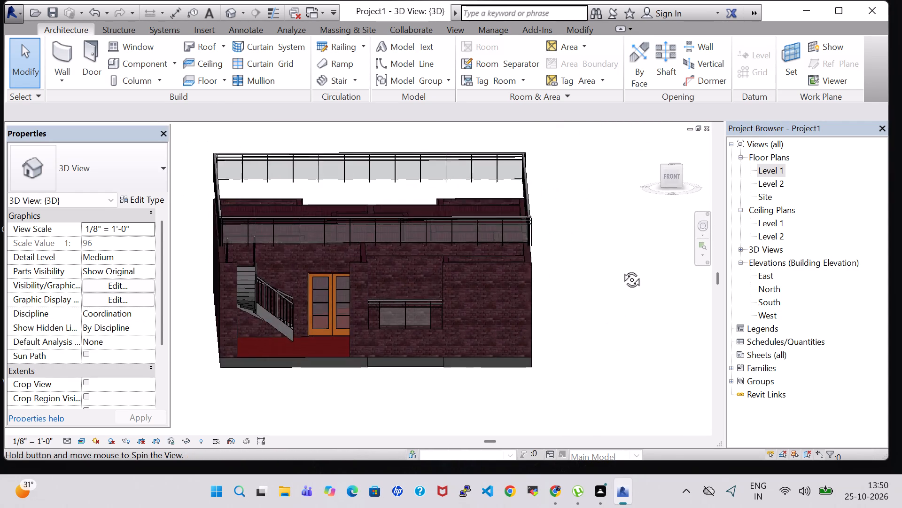
pyautogui.keyDown('shift'); pyautogui.moveTo(621, 269); pyautogui.dragTo(611, 290, button='middle'); pyautogui.keyUp('shift')
# Load the 18" x 80" type of the residential Door-Interior-Single-Full Glass-Wood family for placement on the Level 1 floor plan.
pyautogui.doubleClick(773, 176)
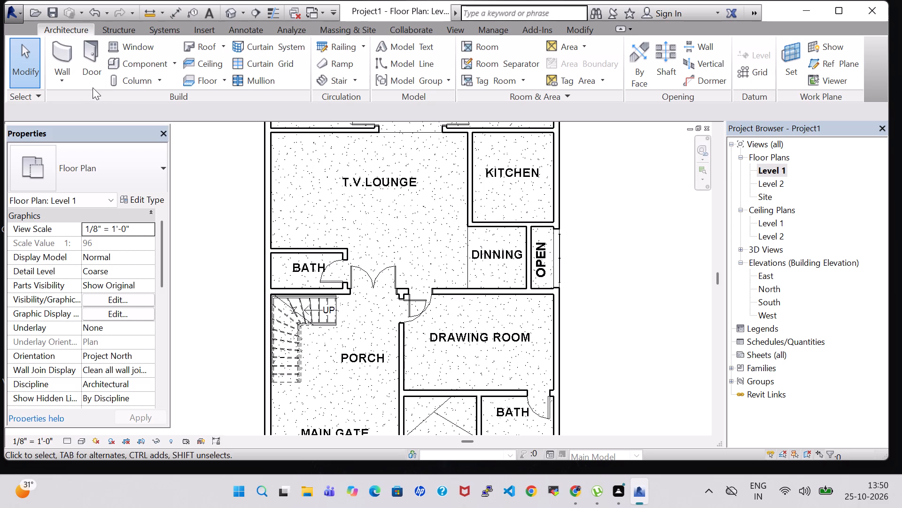
pyautogui.click(92, 55)
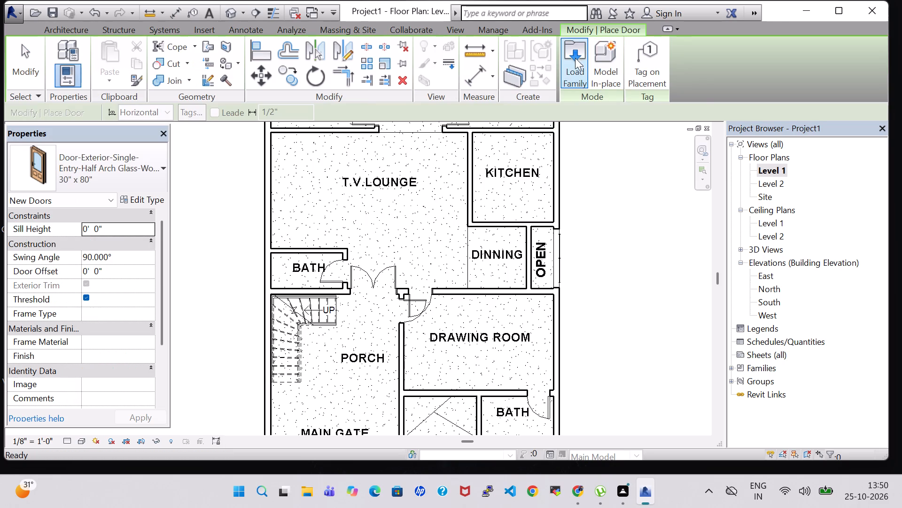
pyautogui.click(575, 58)
pyautogui.doubleClick(536, 226)
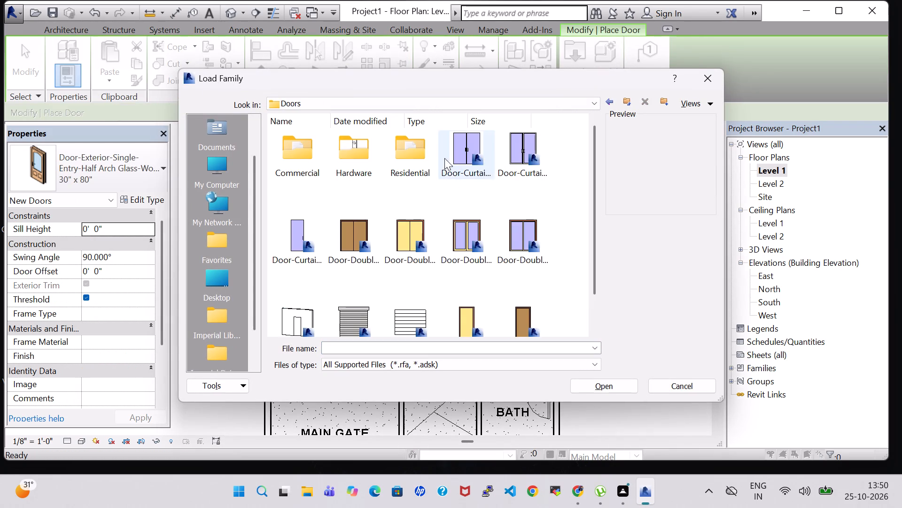
pyautogui.doubleClick(412, 148)
pyautogui.scroll(-1, 453, 255)
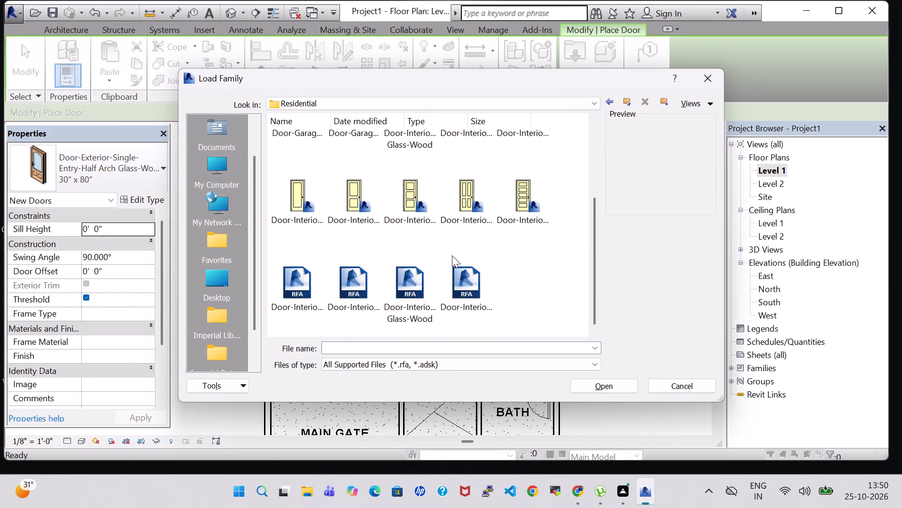
pyautogui.click(416, 275)
pyautogui.click(606, 384)
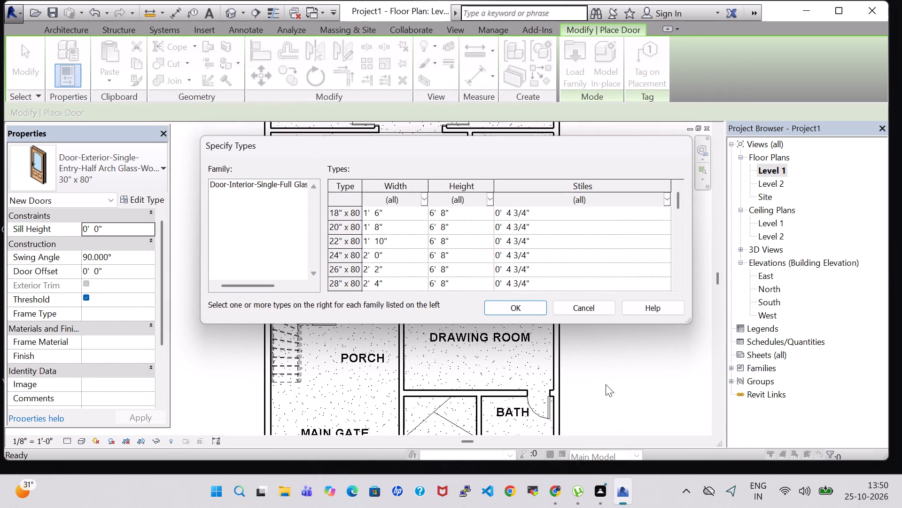
pyautogui.click(375, 217)
pyautogui.click(509, 307)
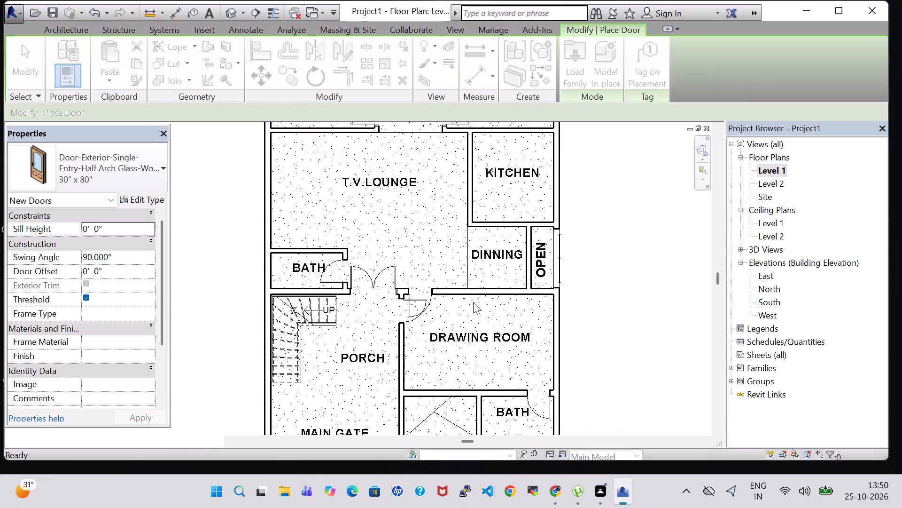
# Place the full-glass door in the kitchen's T.V. lounge wall, about 1' 7" from the lobby-side wall, hinged at that end and swinging into the kitchen.
pyautogui.scroll(1, 452, 311)
pyautogui.moveTo(428, 206); pyautogui.dragTo(409, 322, button='middle')
pyautogui.scroll(4, 409, 312)
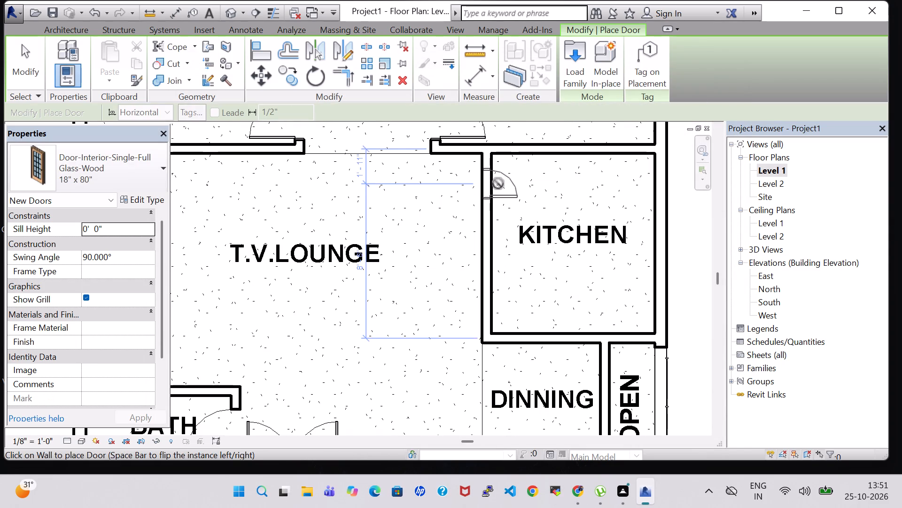
pyautogui.press('space')
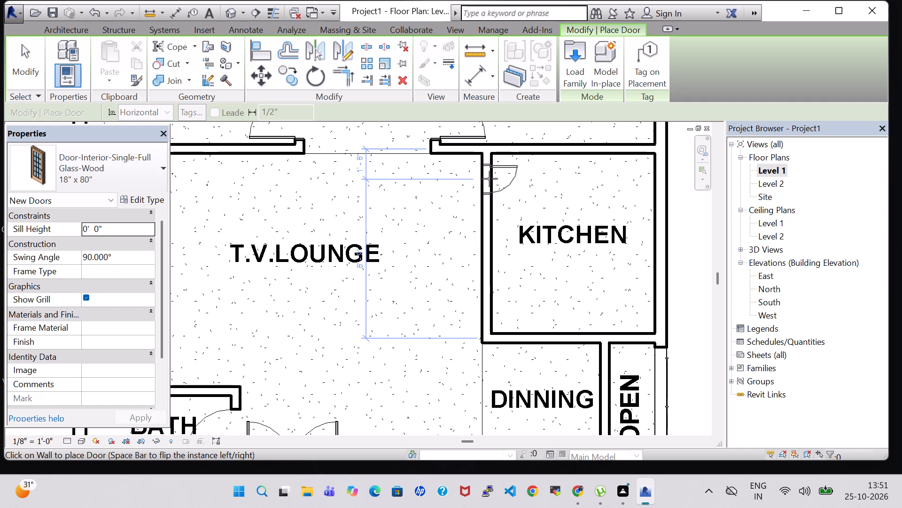
pyautogui.click(490, 178)
pyautogui.press('Escape')
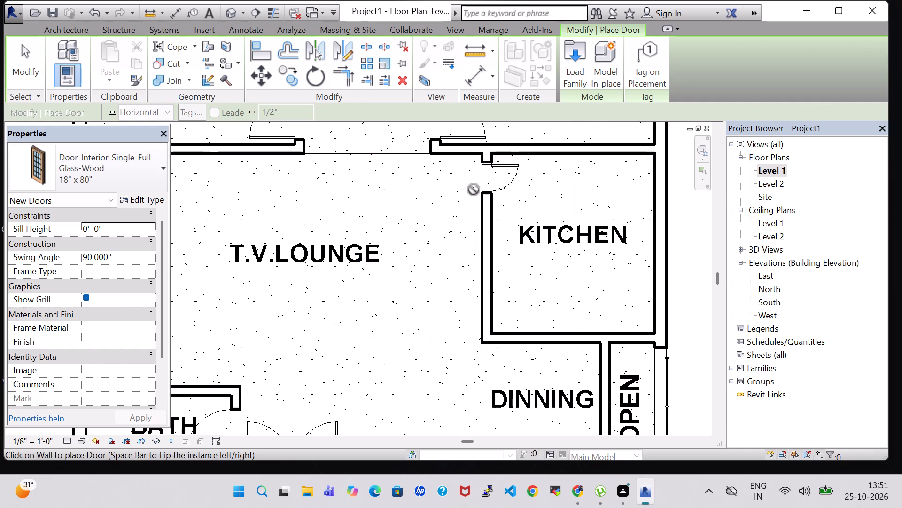
pyautogui.press('Escape')
# Set the kitchen door's type width to 2' 6".
pyautogui.click(506, 174)
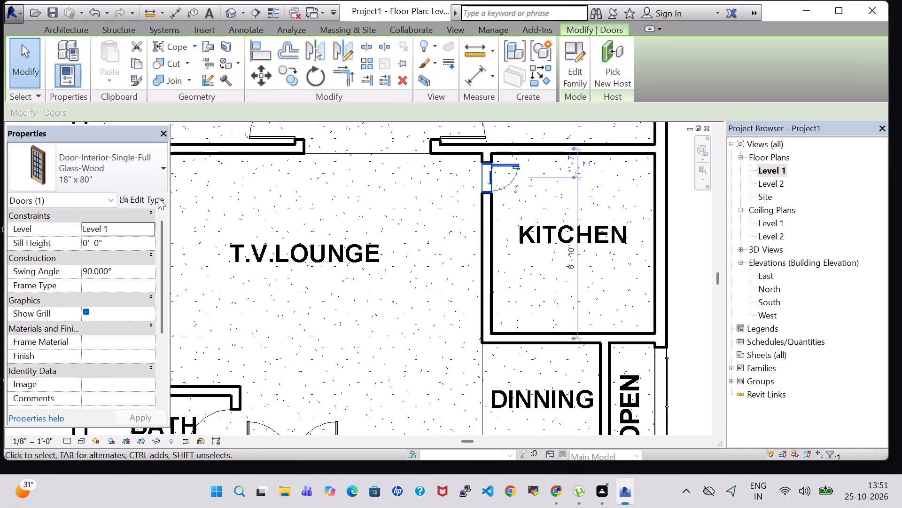
pyautogui.click(158, 198)
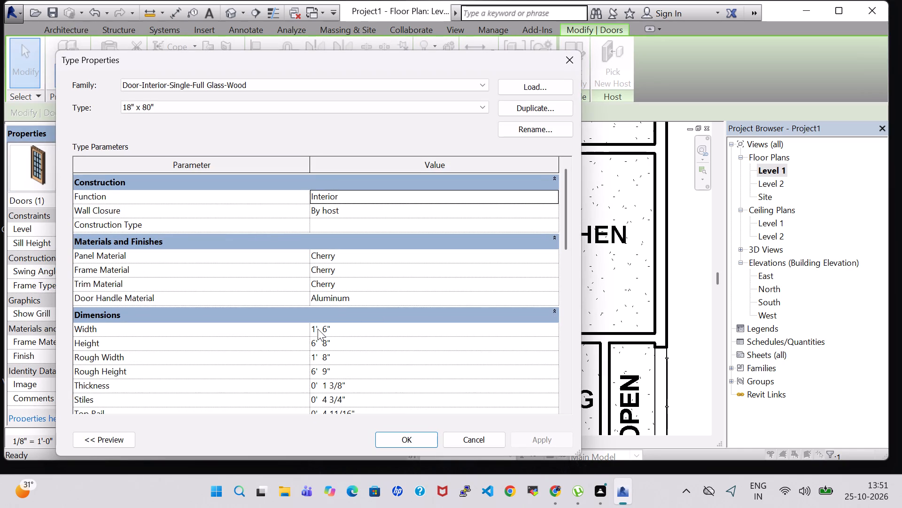
pyautogui.click(318, 329)
pyautogui.press('Left')
pyautogui.press('BackSpace')
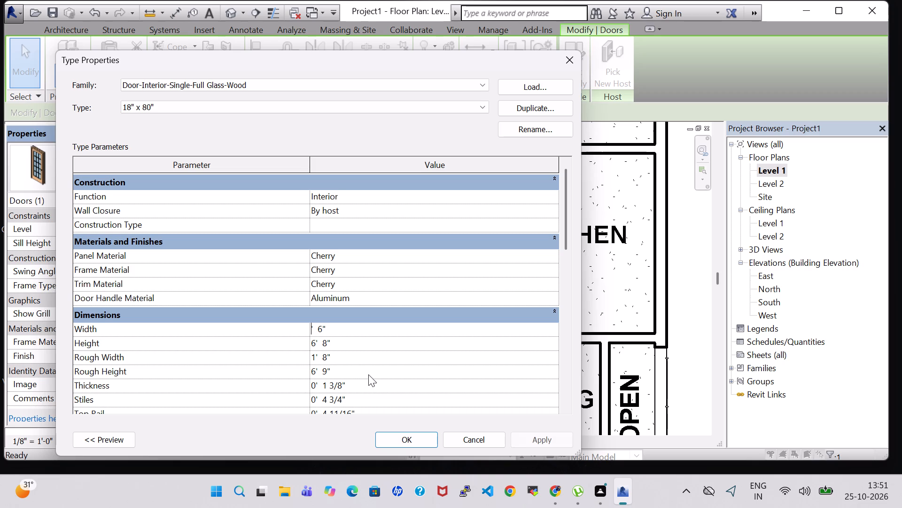
pyautogui.press('2')
pyautogui.click(521, 436)
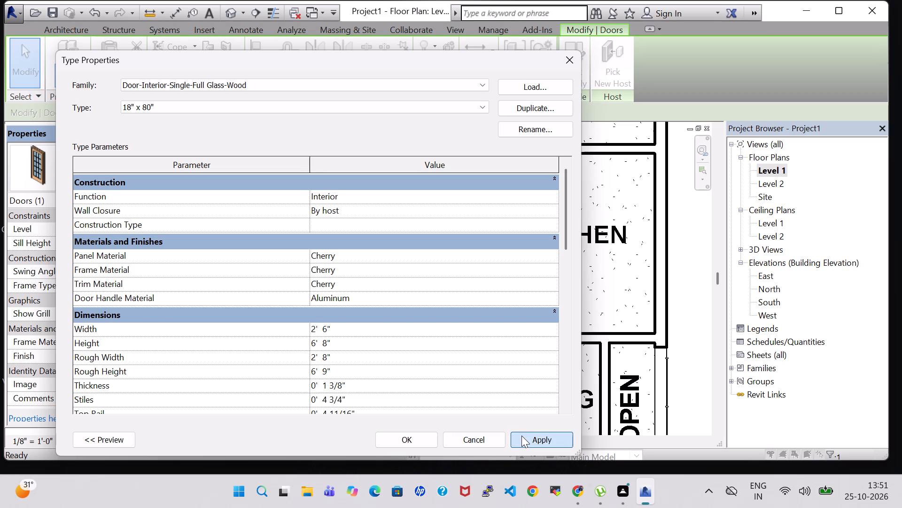
pyautogui.click(426, 437)
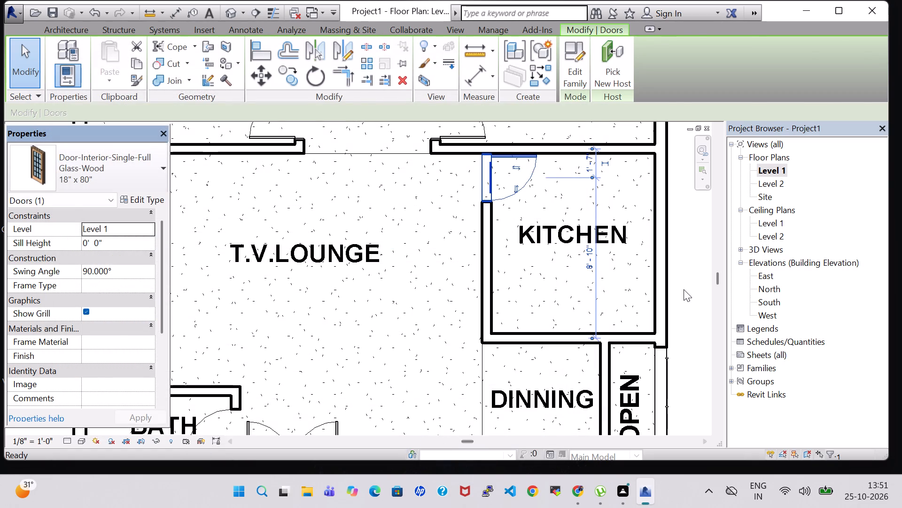
pyautogui.click(684, 288)
# Nudge the kitchen door along its wall toward the dining area, to about 1' 11" from the lobby-side wall.
pyautogui.scroll(-1, 680, 275)
pyautogui.click(531, 190)
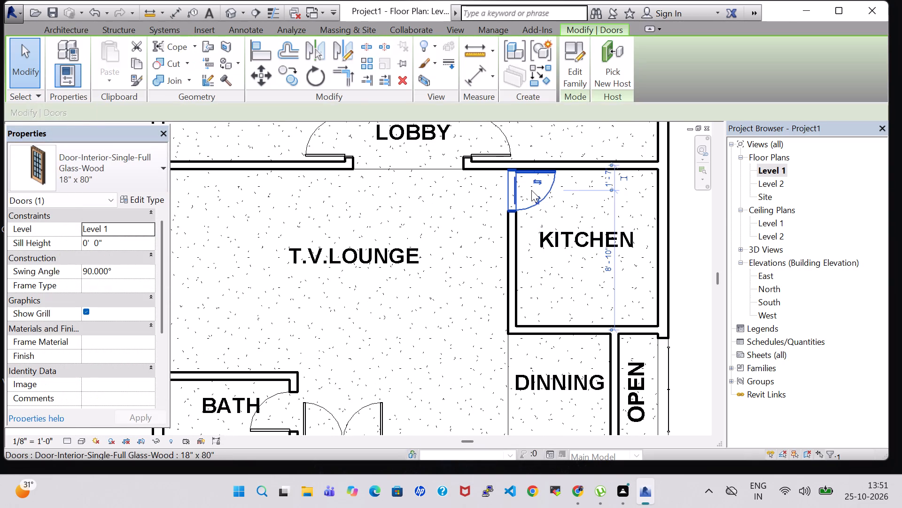
pyautogui.press('Down')
pyautogui.press('Down')
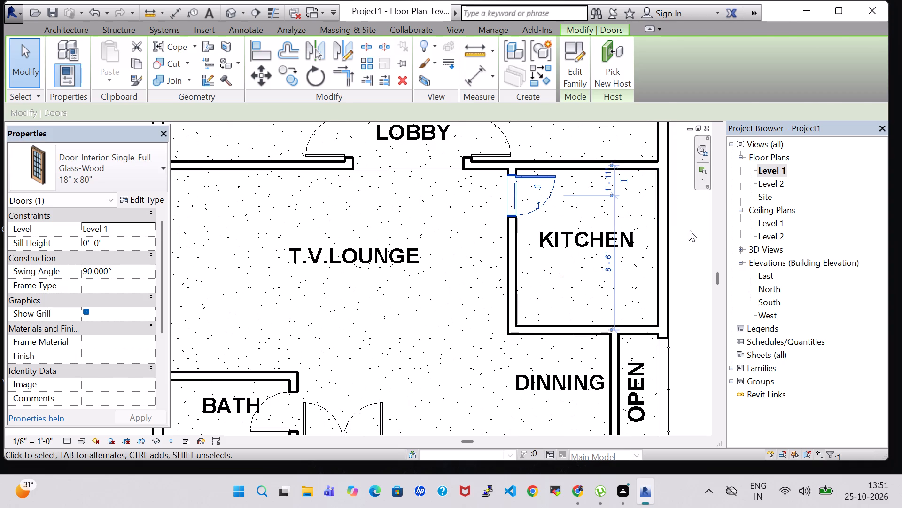
pyautogui.click(689, 230)
pyautogui.scroll(-2, 689, 232)
pyautogui.moveTo(689, 232); pyautogui.dragTo(583, 246, button='middle')
pyautogui.scroll(-2, 582, 246)
pyautogui.moveTo(603, 195); pyautogui.dragTo(606, 234, button='middle')
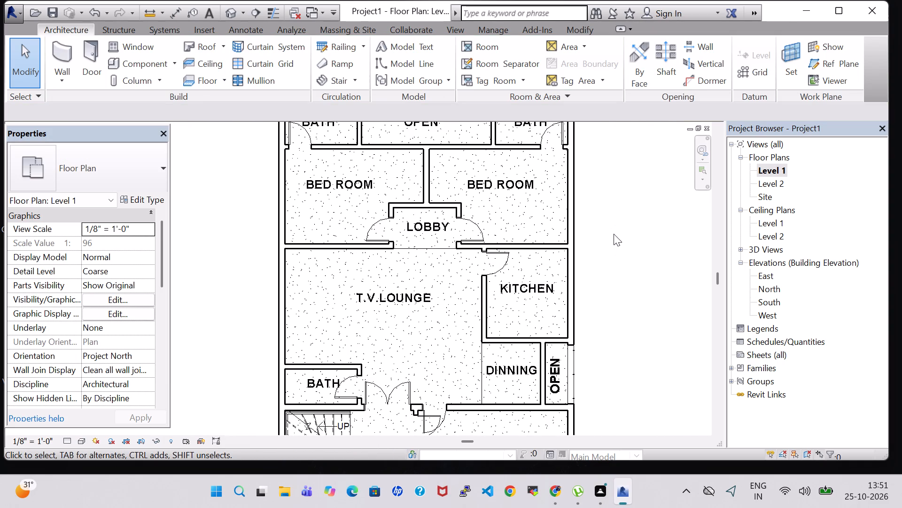
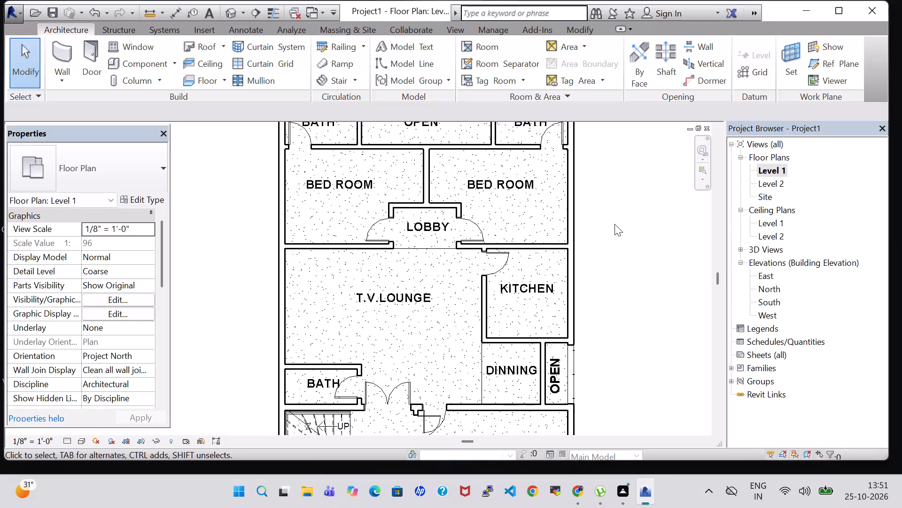
# Examine the Level 1 floor plan and the house in 3D, ending back in the Level 1 plan.
pyautogui.moveTo(615, 222); pyautogui.dragTo(630, 273, button='middle')
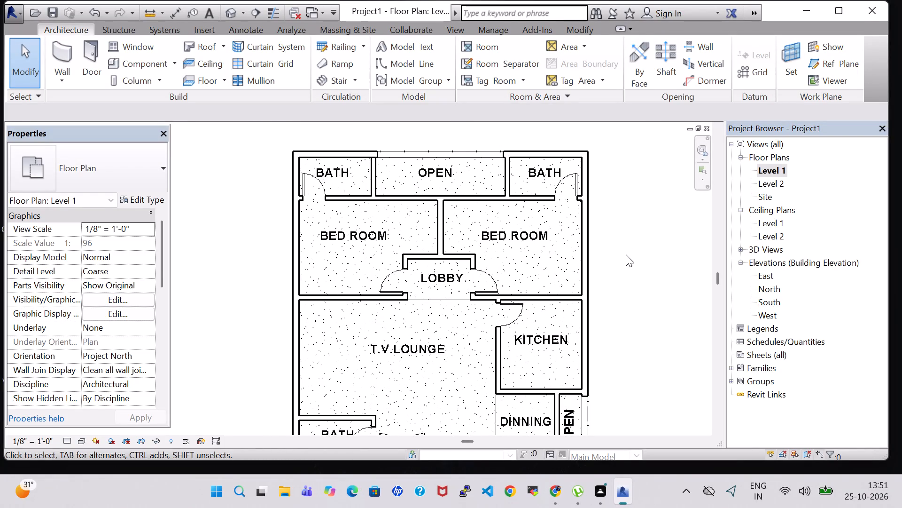
pyautogui.moveTo(626, 254); pyautogui.dragTo(607, 205, button='middle')
pyautogui.scroll(-1, 607, 203)
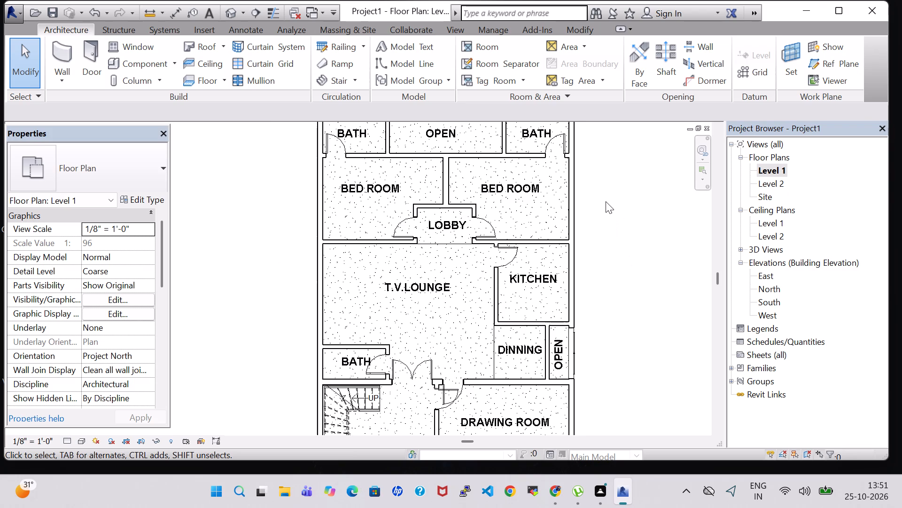
pyautogui.click(231, 8)
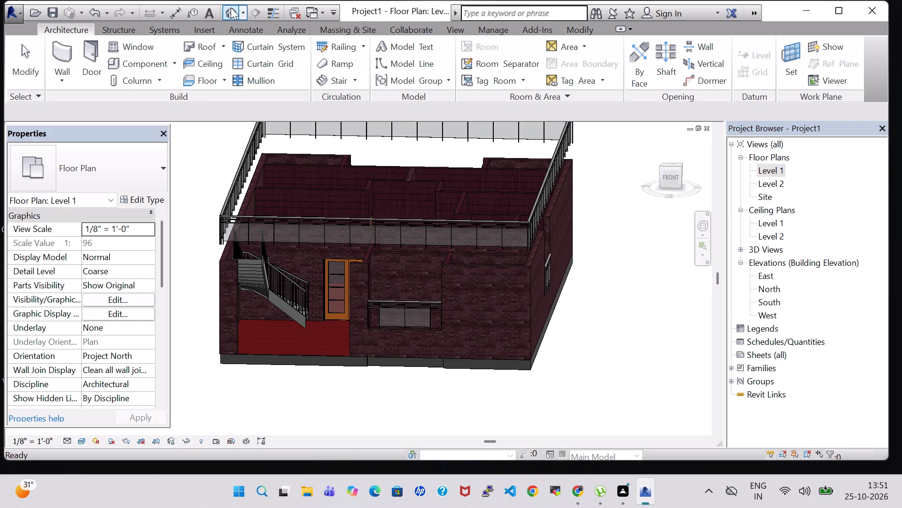
pyautogui.keyDown('shift'); pyautogui.moveTo(605, 327); pyautogui.dragTo(609, 294, button='middle'); pyautogui.keyUp('shift')
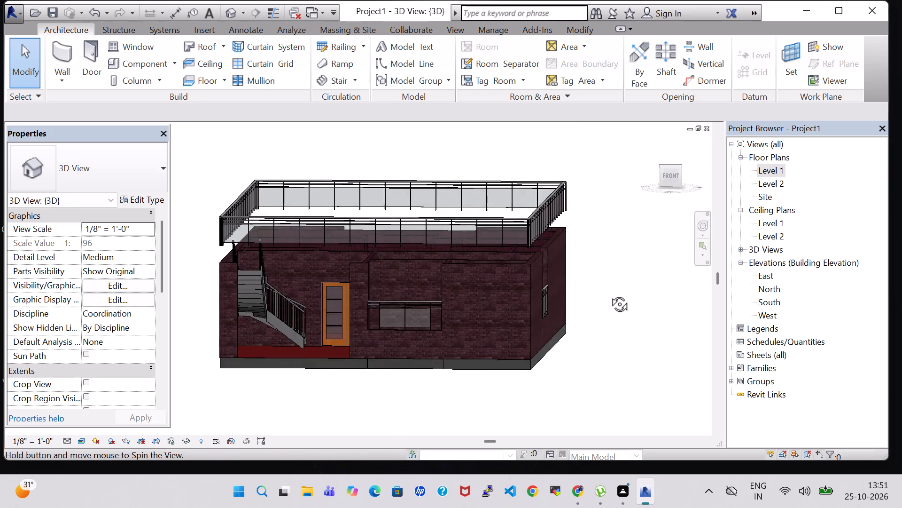
pyautogui.keyDown('shift'); pyautogui.moveTo(609, 294); pyautogui.dragTo(611, 310, button='middle'); pyautogui.keyUp('shift')
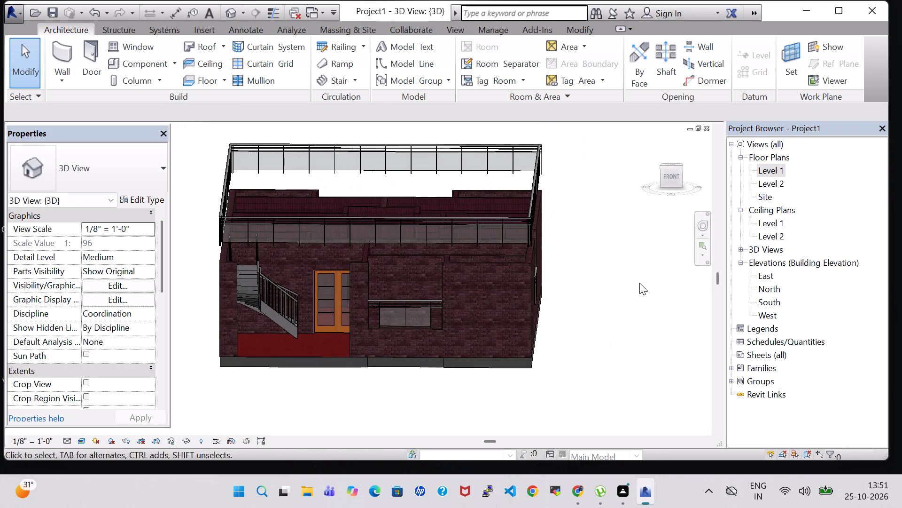
pyautogui.doubleClick(770, 170)
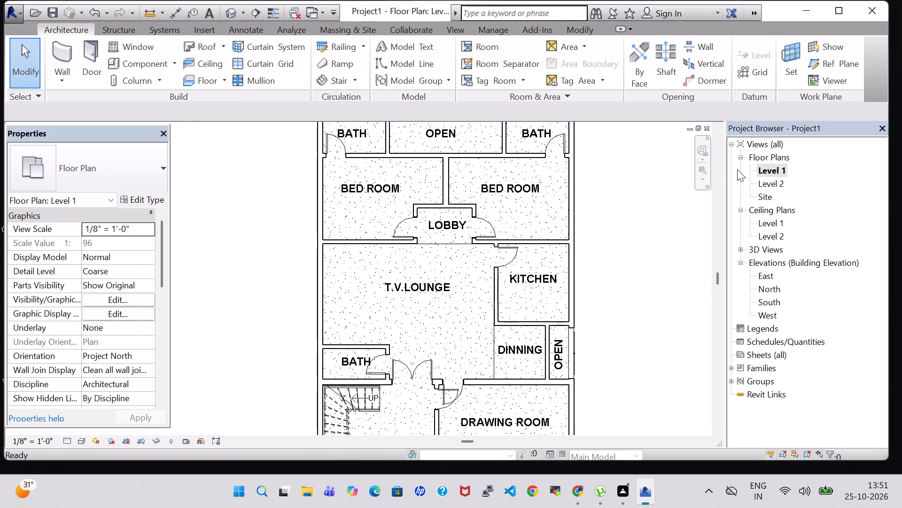
pyautogui.scroll(-2, 627, 188)
pyautogui.moveTo(619, 206); pyautogui.dragTo(582, 208, button='middle')
pyautogui.scroll(-1, 582, 208)
pyautogui.moveTo(602, 219); pyautogui.dragTo(568, 222, button='middle')
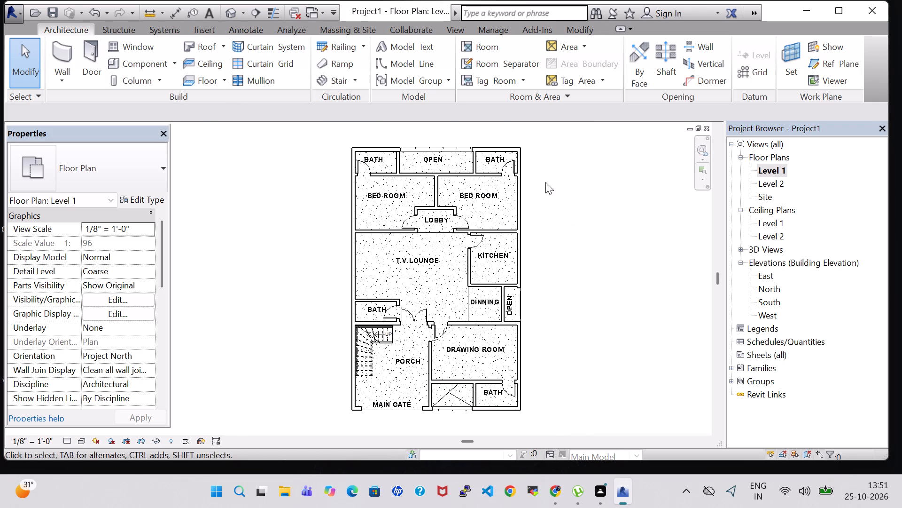
# Load the Casement 3x3 with Trim window family from the US Imperial library's Windows folder for placement.
pyautogui.click(128, 44)
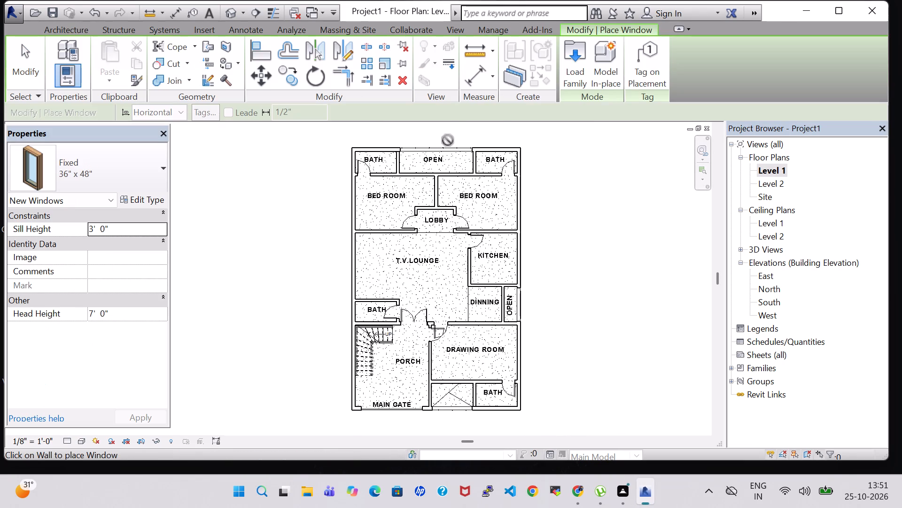
pyautogui.click(577, 75)
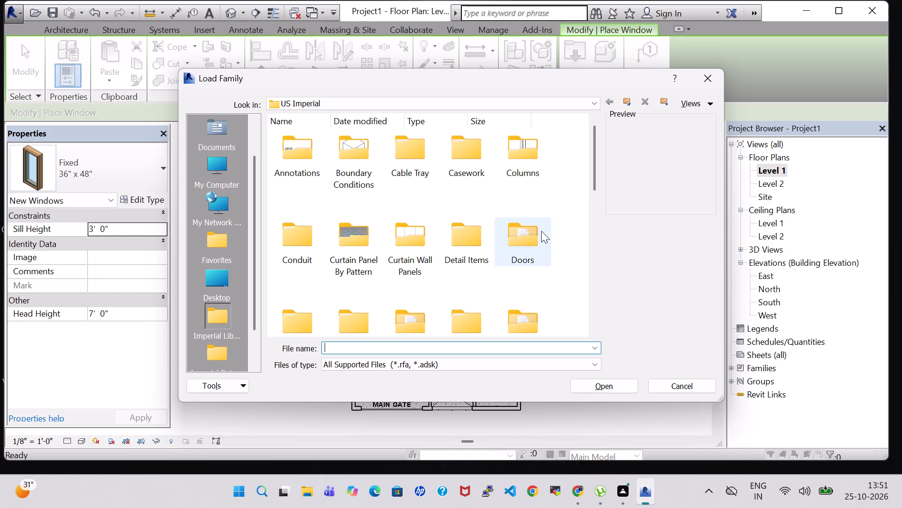
pyautogui.scroll(-6, 541, 231)
pyautogui.doubleClick(414, 297)
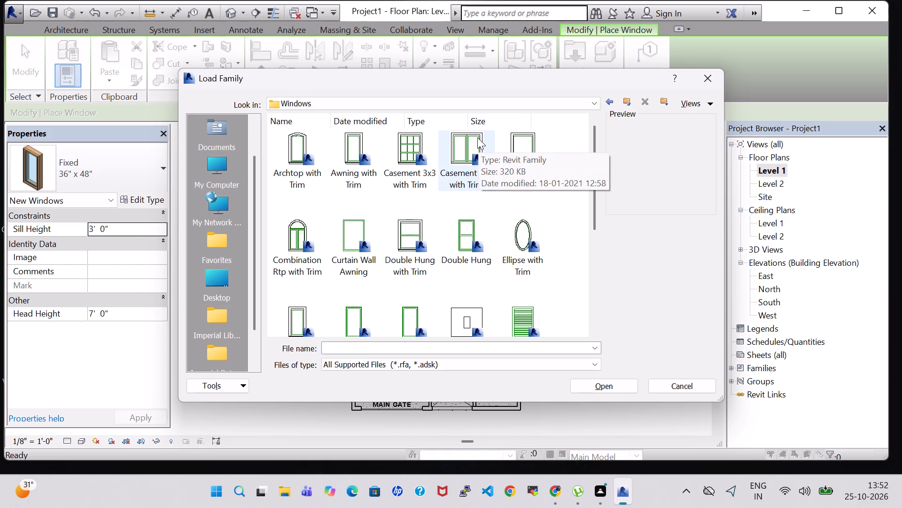
pyautogui.click(428, 170)
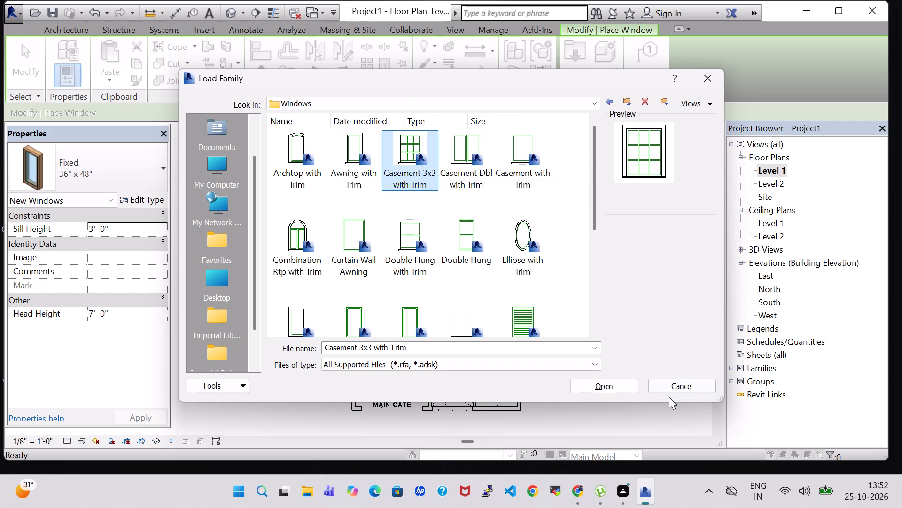
pyautogui.click(609, 389)
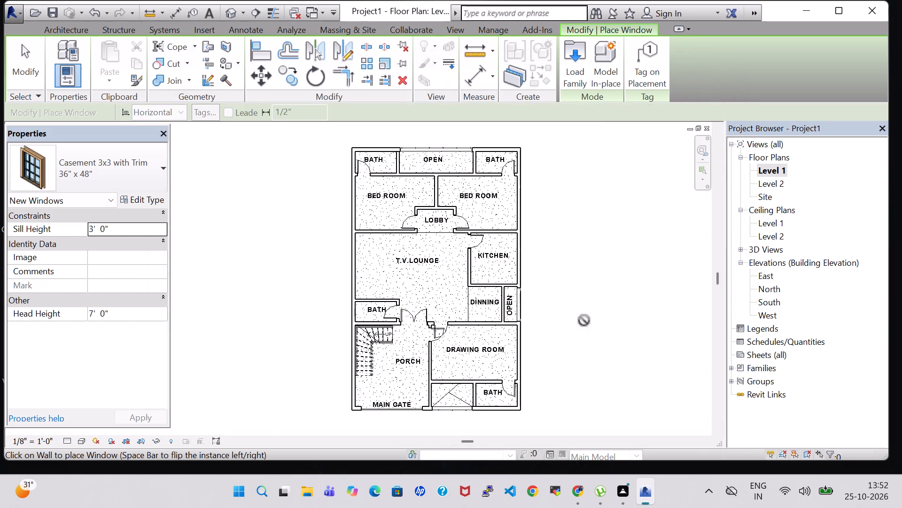
# Place 36" x 48" casement windows in the drawing room: one in the lower wall beside the bath, one centred in the outer wall.
pyautogui.scroll(3, 298, 209)
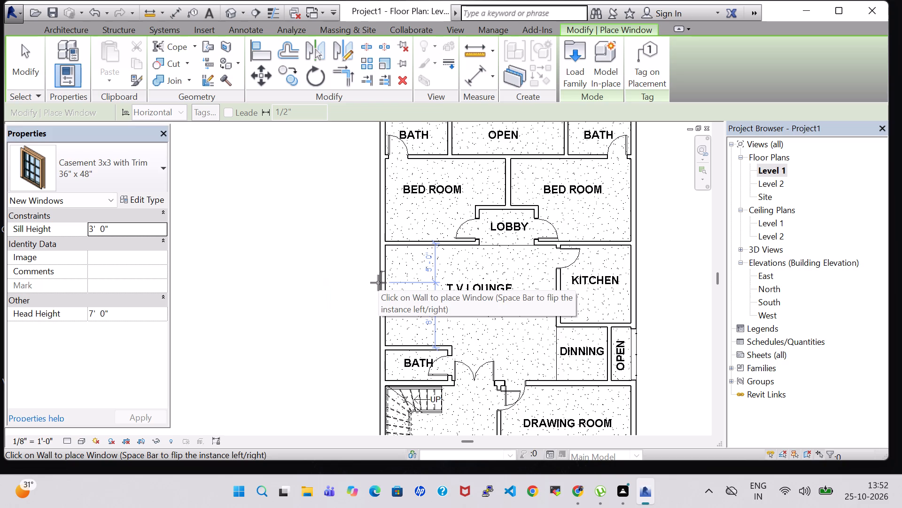
pyautogui.moveTo(378, 283); pyautogui.dragTo(356, 208, button='middle')
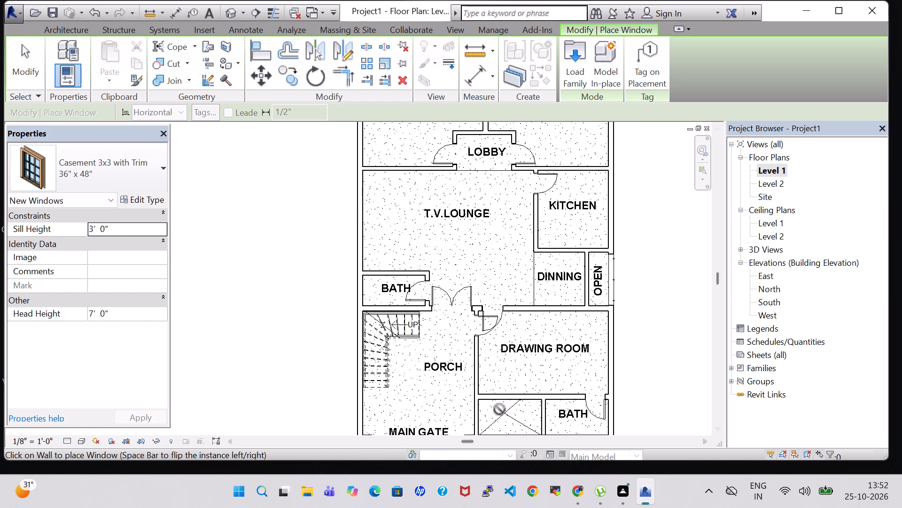
pyautogui.scroll(4, 479, 405)
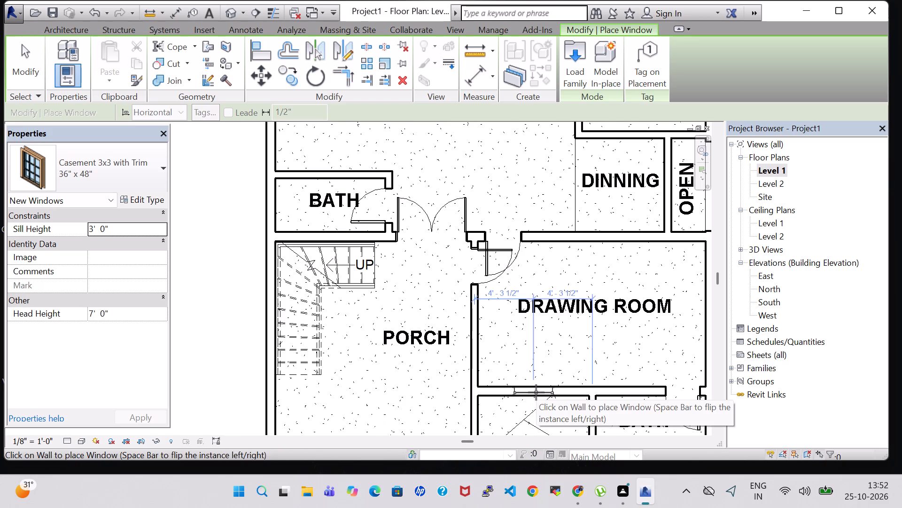
pyautogui.click(537, 397)
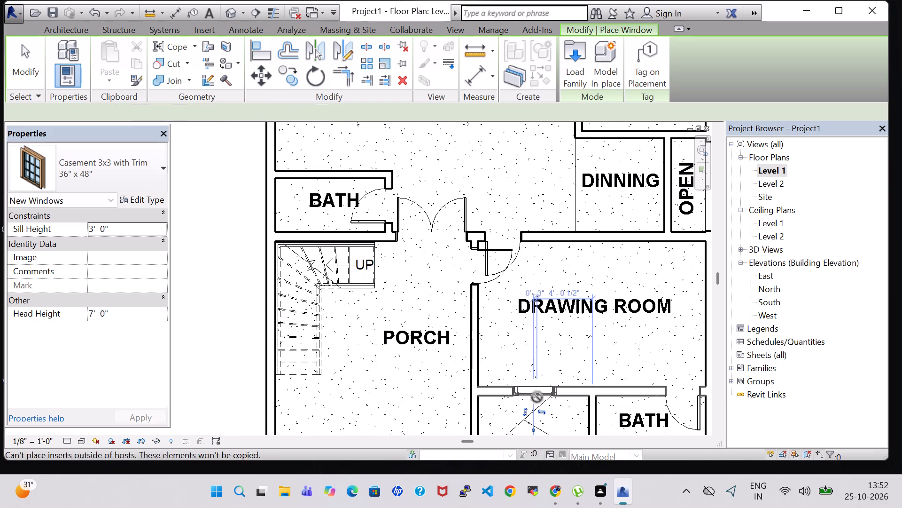
pyautogui.moveTo(633, 347); pyautogui.dragTo(626, 347, button='middle')
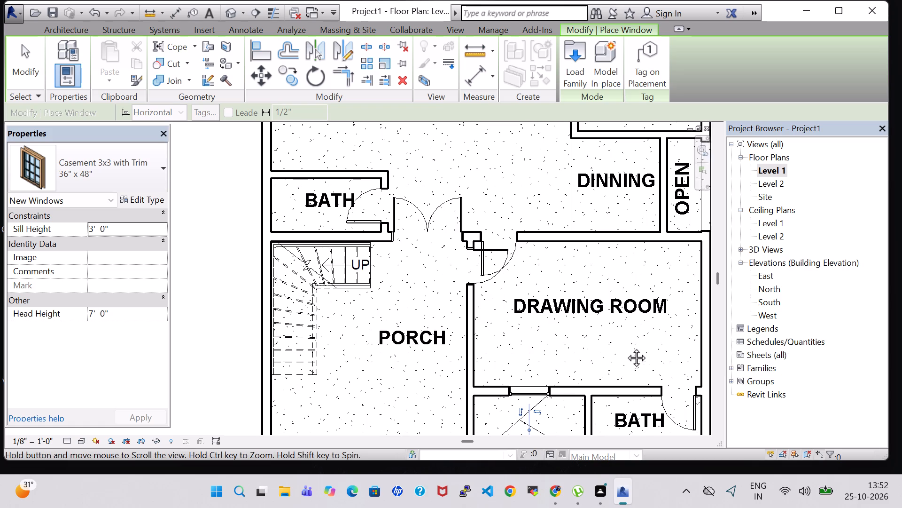
pyautogui.moveTo(626, 347); pyautogui.dragTo(482, 357, button='middle')
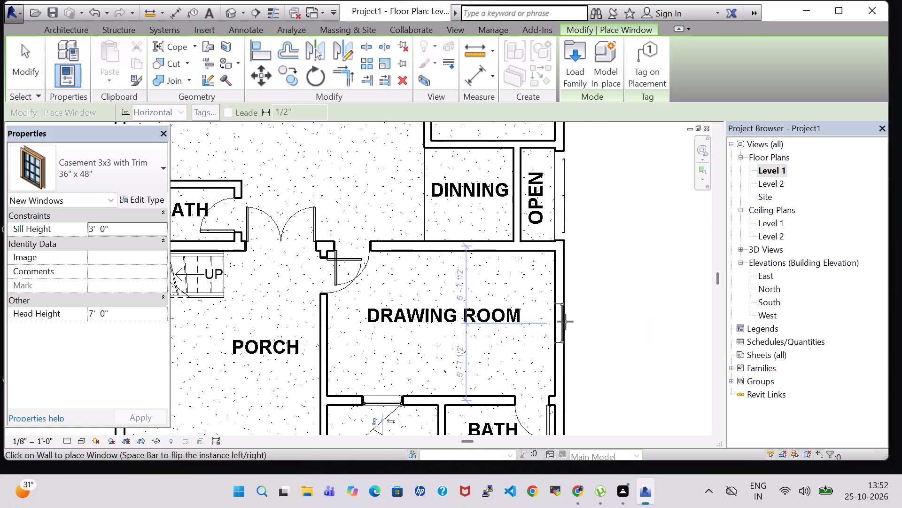
pyautogui.click(565, 321)
# Place a 36" x 48" casement window in the T.V. lounge's outer wall, about 6'-0" from the bath wall.
pyautogui.scroll(-2, 497, 297)
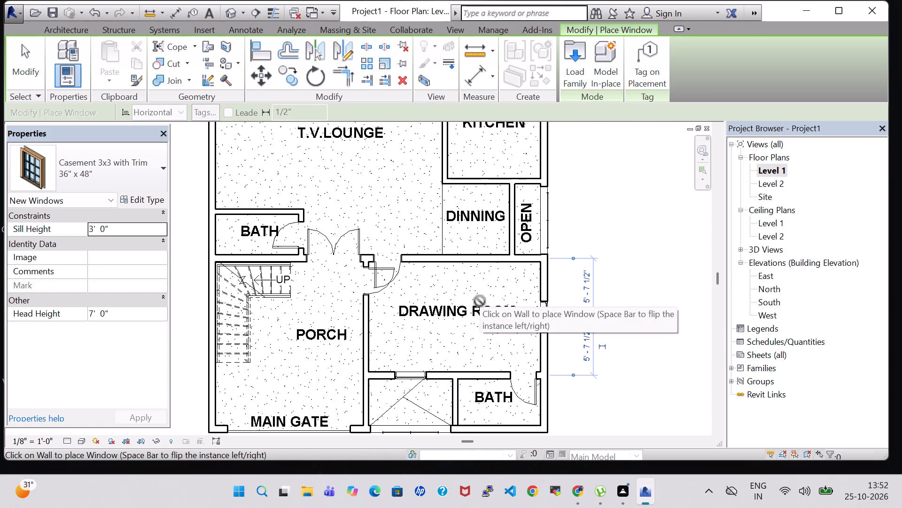
pyautogui.scroll(3, 480, 301)
pyautogui.moveTo(480, 301); pyautogui.dragTo(494, 370, button='middle')
pyautogui.scroll(-2, 496, 357)
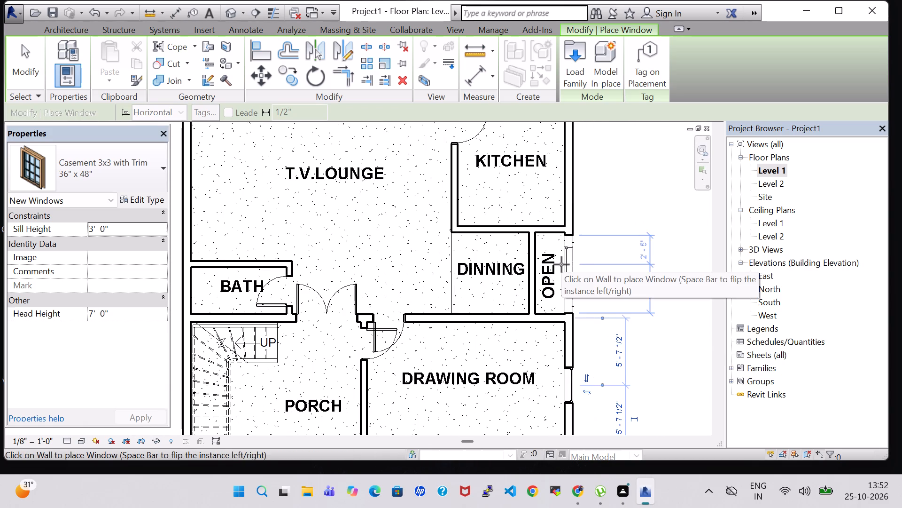
pyautogui.moveTo(330, 238); pyautogui.dragTo(390, 311, button='middle')
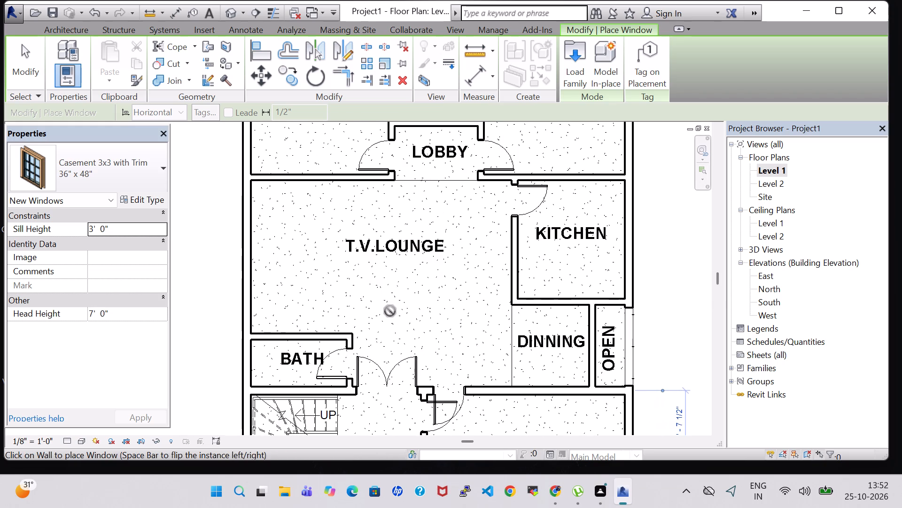
pyautogui.click(238, 265)
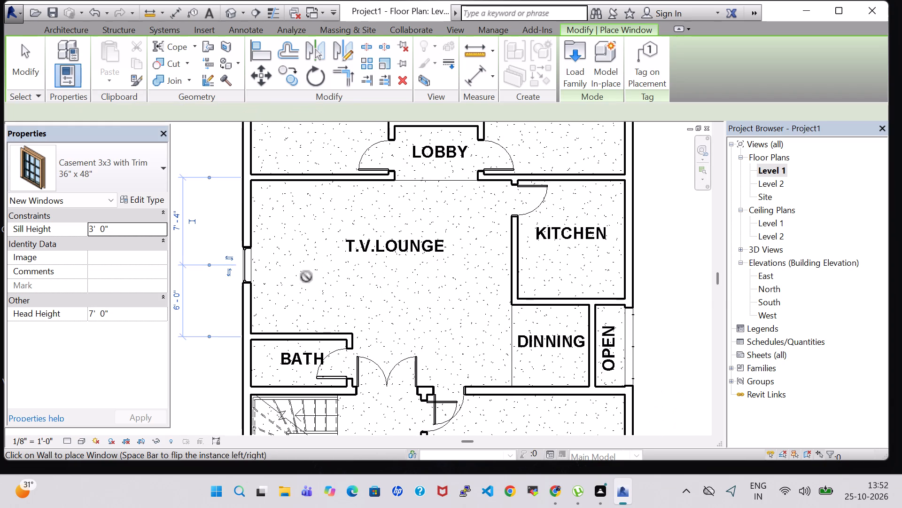
# Place a 36" x 48" casement window in each bedroom's outer wall, about 5'-6" (left bedroom) and 4'-11" (right bedroom) from the bath walls.
pyautogui.moveTo(355, 286); pyautogui.dragTo(332, 389, button='middle')
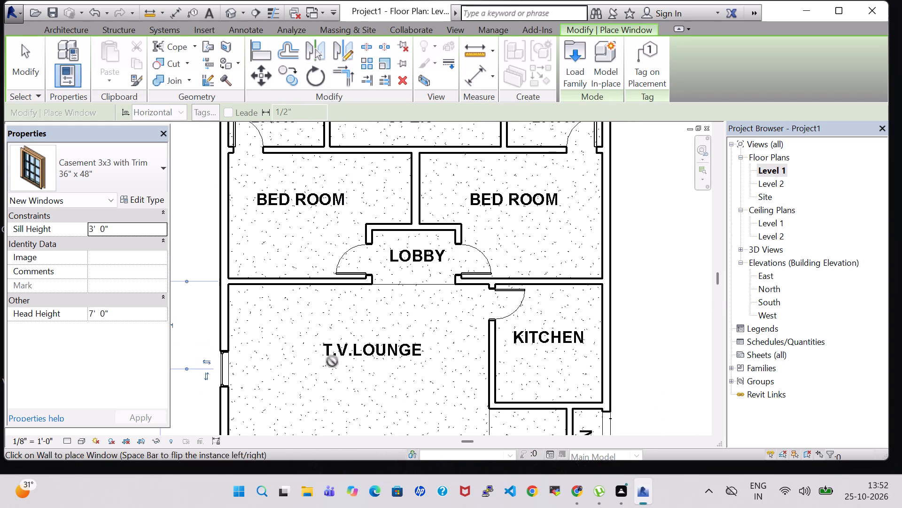
pyautogui.moveTo(326, 331); pyautogui.dragTo(356, 389, button='middle')
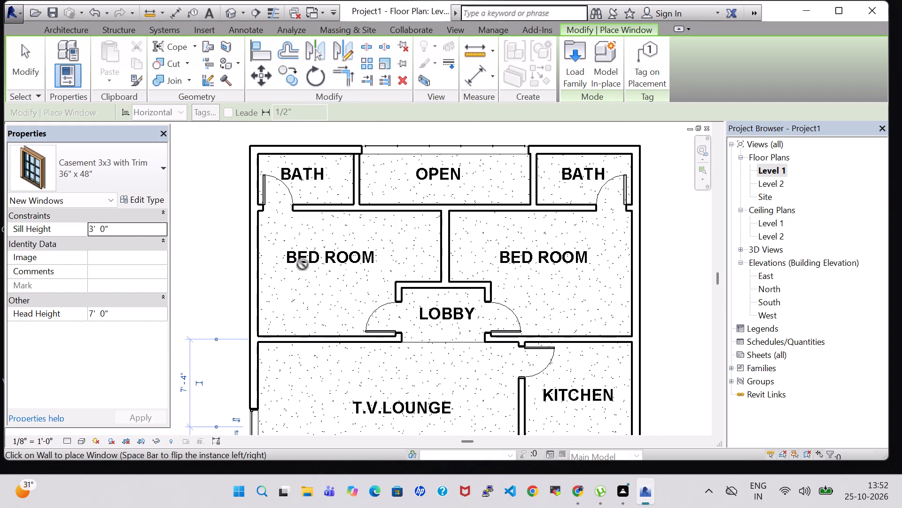
pyautogui.press('Escape')
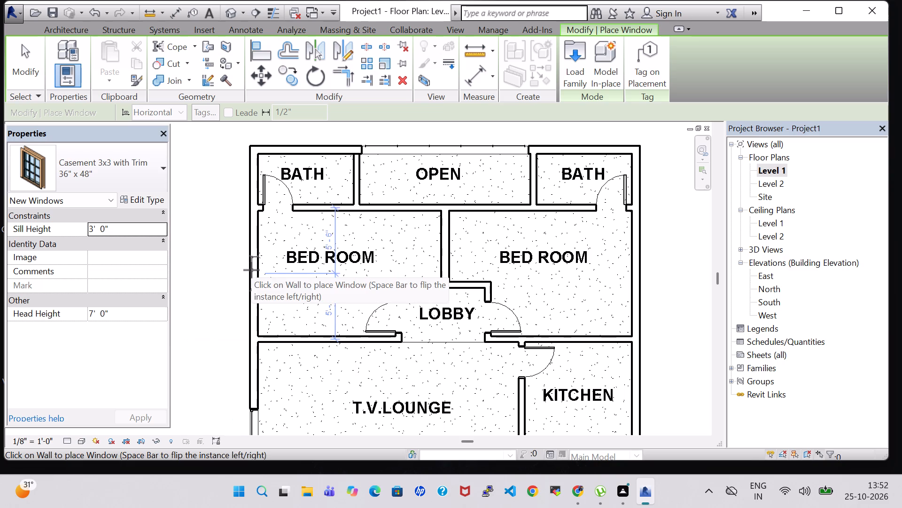
pyautogui.click(248, 271)
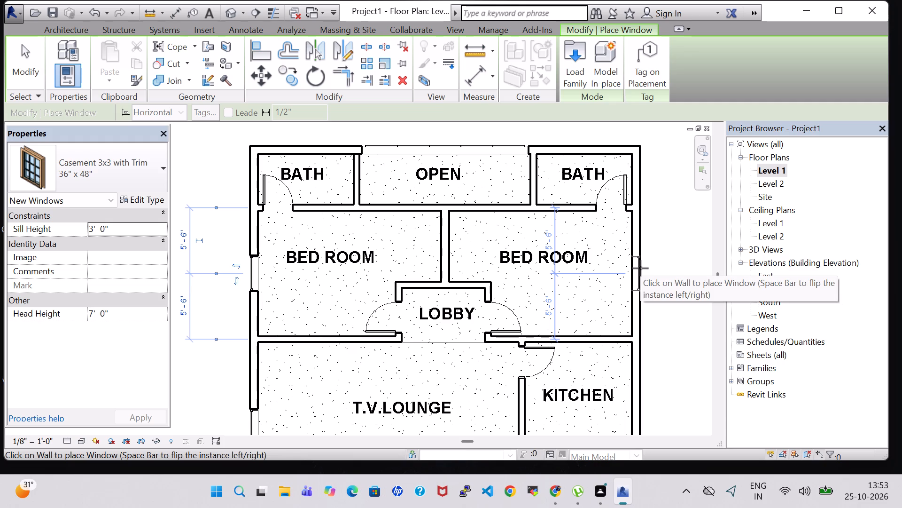
pyautogui.click(640, 266)
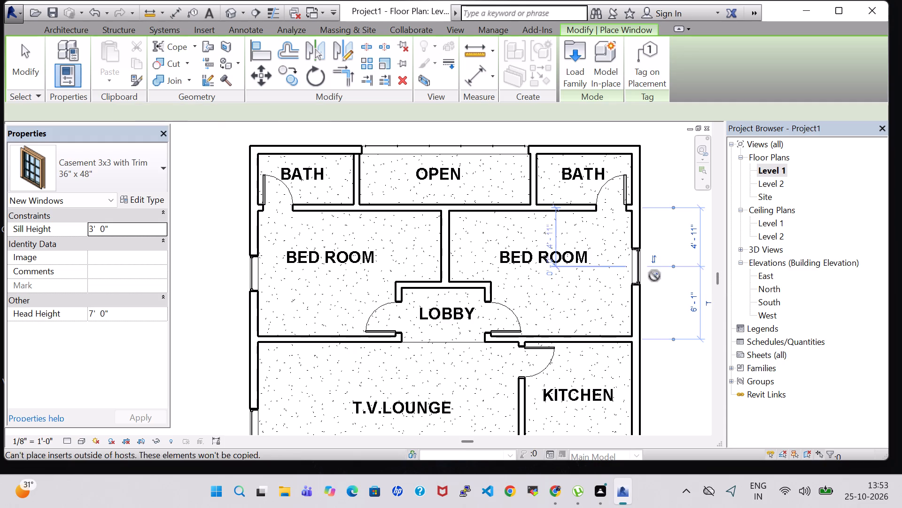
pyautogui.moveTo(671, 349); pyautogui.dragTo(602, 200, button='middle')
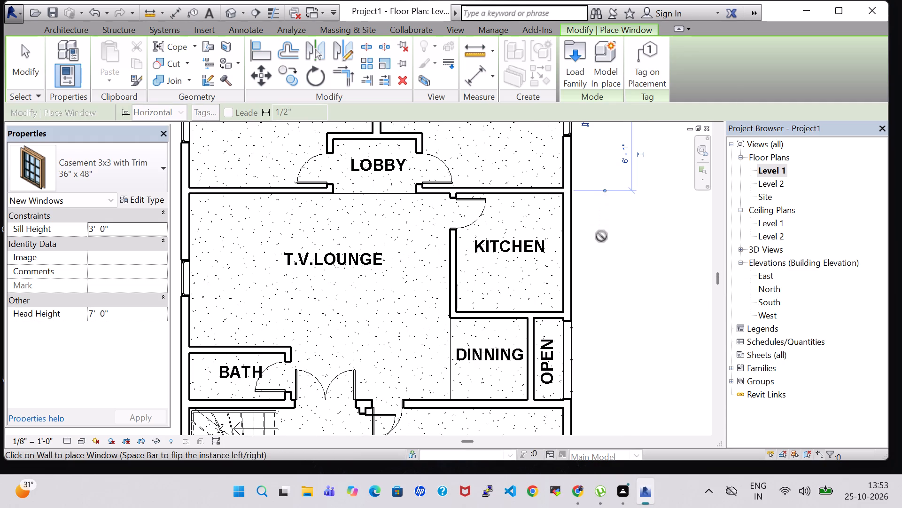
pyautogui.press('Escape')
pyautogui.press('Escape')
# Change the window in the right-hand bedroom's outer wall to the Casement 3x3 with Trim 36" x 60" type.
pyautogui.moveTo(587, 195); pyautogui.dragTo(597, 294, button='middle')
pyautogui.moveTo(597, 303); pyautogui.dragTo(600, 320, button='middle')
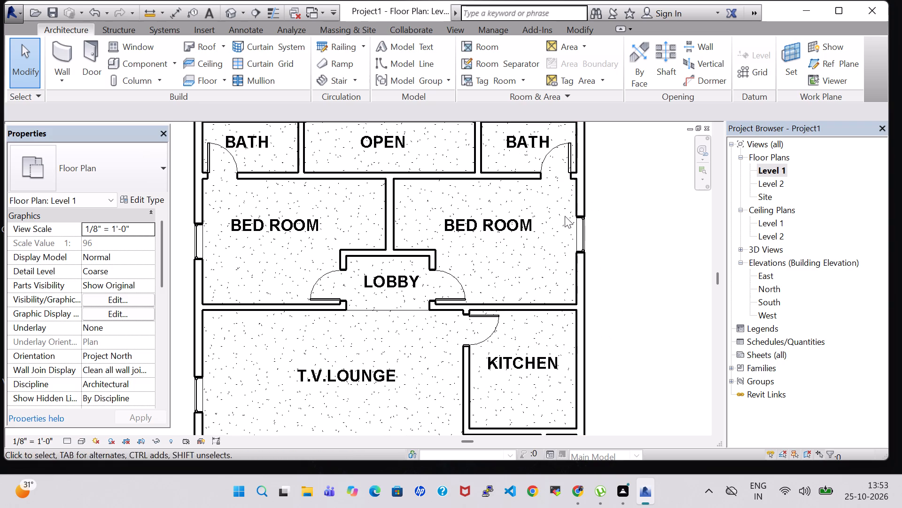
pyautogui.click(581, 227)
pyautogui.click(154, 162)
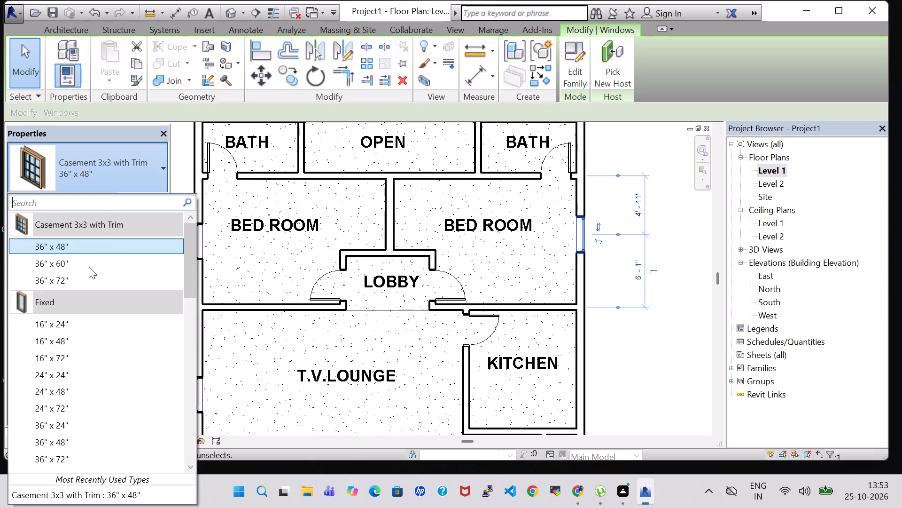
pyautogui.click(85, 264)
# Set the Width of the 36" x 60" casement window type to 4' 0" in its type properties.
pyautogui.click(149, 198)
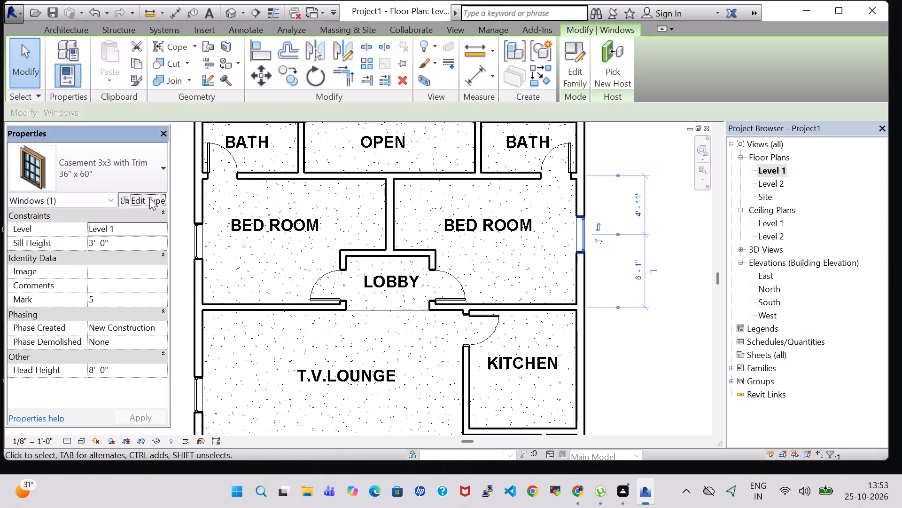
pyautogui.scroll(-1, 317, 365)
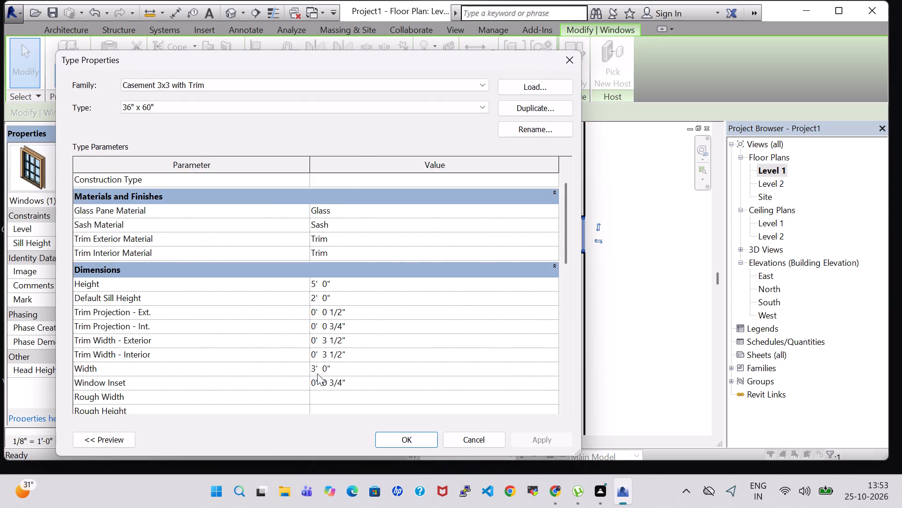
pyautogui.click(316, 367)
pyautogui.press('BackSpace')
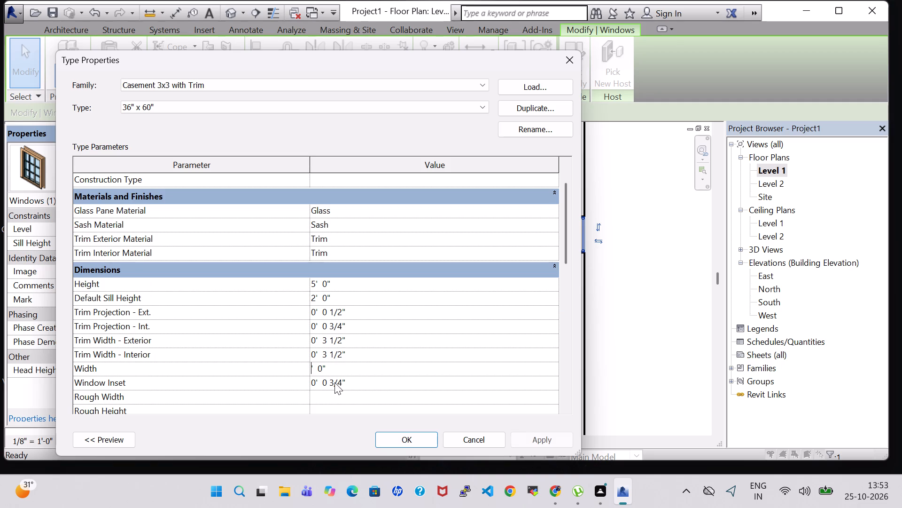
pyautogui.press('4')
pyautogui.click(540, 444)
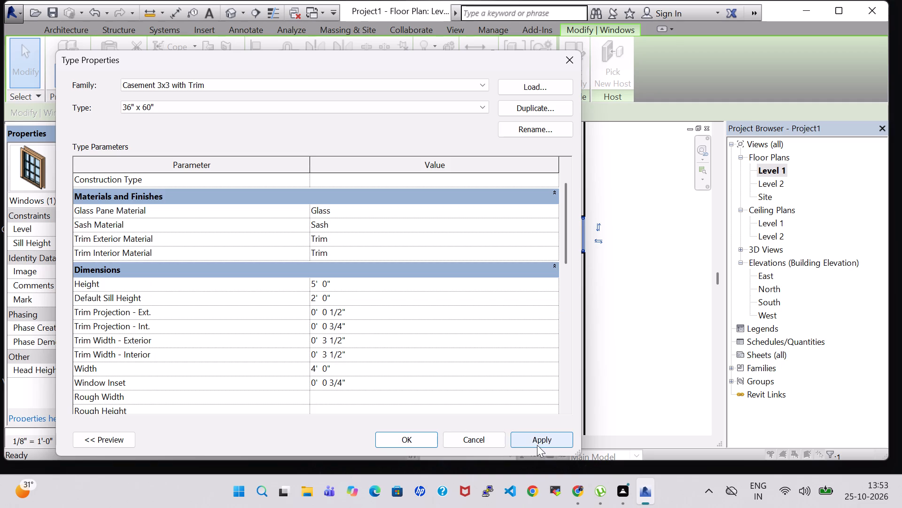
pyautogui.click(423, 441)
pyautogui.click(615, 376)
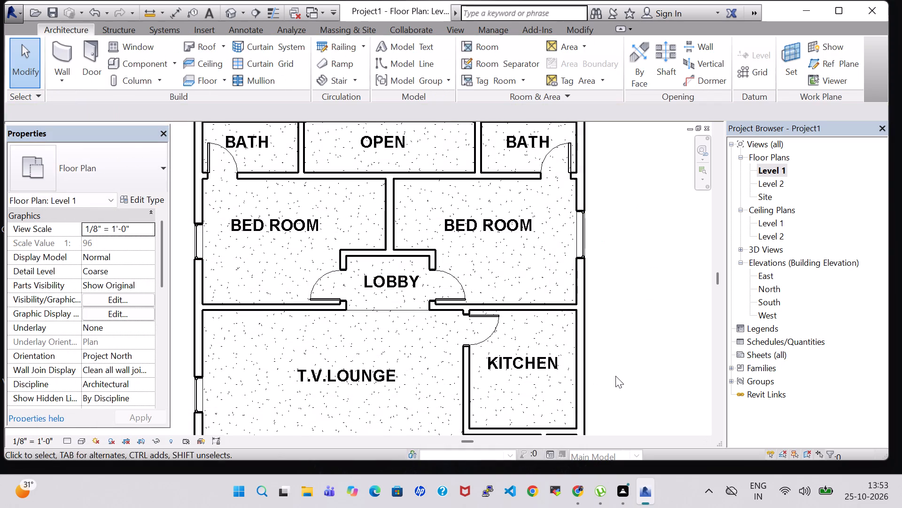
# Change the window in the left-hand bedroom's outer wall to the Casement 3x3 with Trim 36" x 60" type.
pyautogui.click(202, 251)
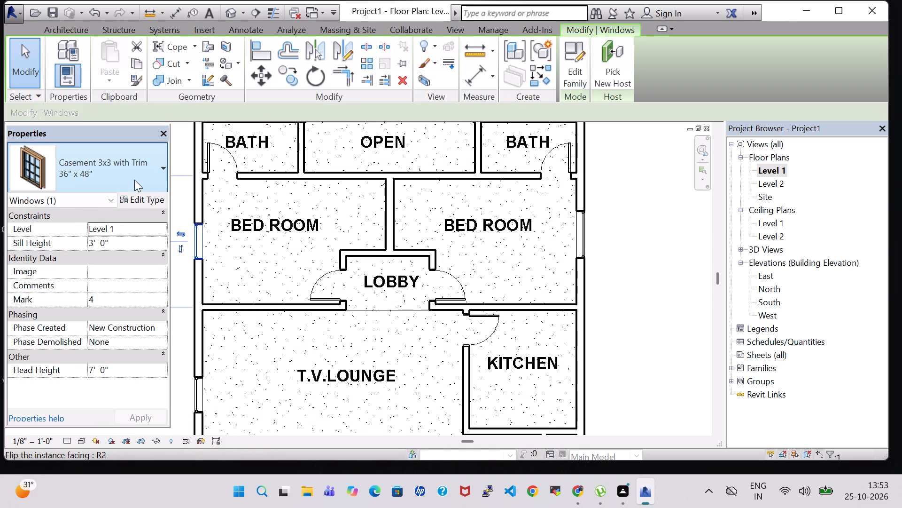
pyautogui.click(134, 180)
pyautogui.click(96, 261)
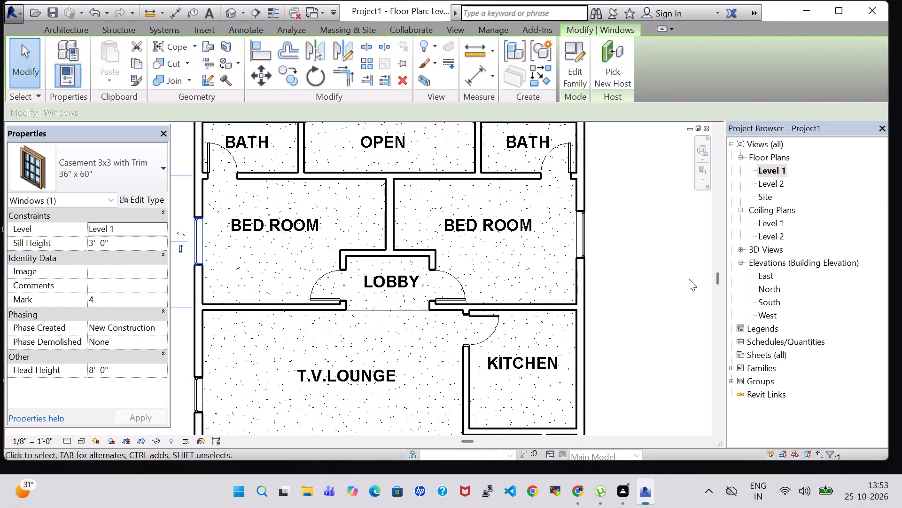
pyautogui.click(689, 279)
# Change the window in the drawing room's outer side wall to the Casement 3x3 with Trim 36" x 60" type.
pyautogui.moveTo(632, 220); pyautogui.dragTo(630, 338, button='middle')
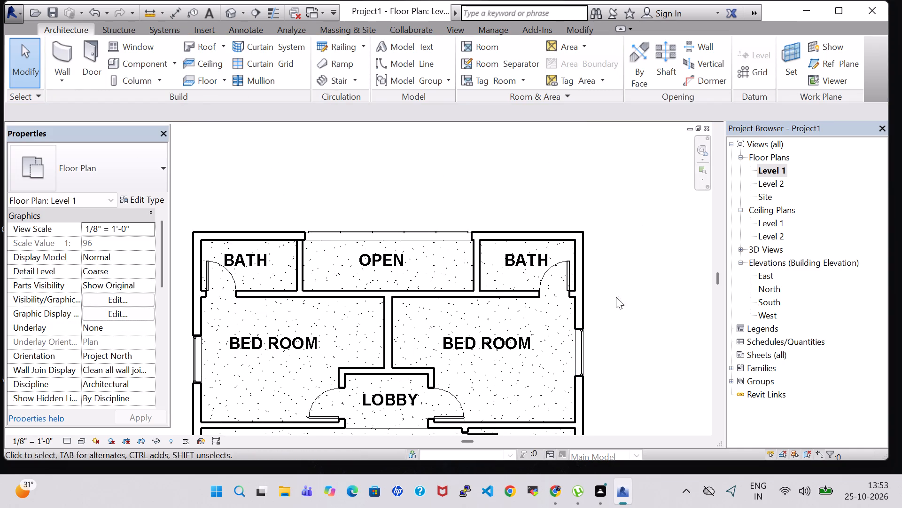
pyautogui.moveTo(617, 298); pyautogui.dragTo(625, 223, button='middle')
pyautogui.scroll(1, 675, 290)
pyautogui.moveTo(675, 290); pyautogui.dragTo(674, 290, button='middle')
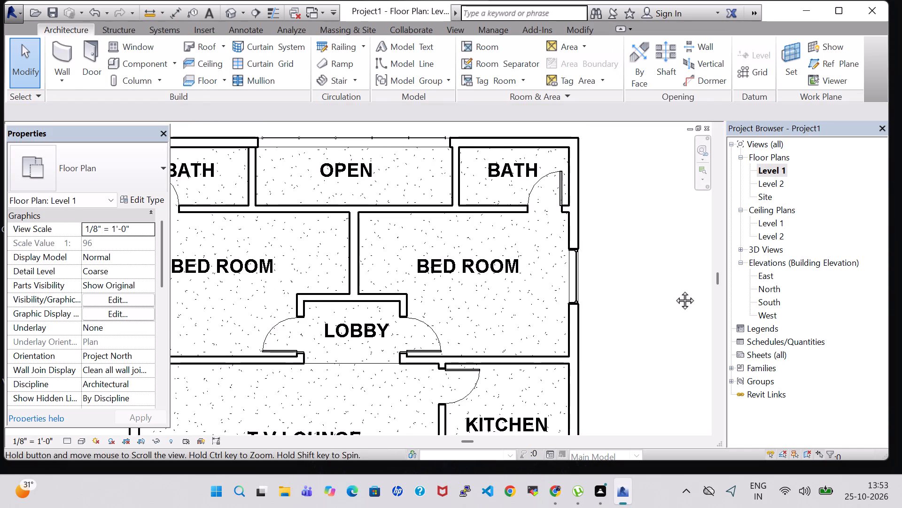
pyautogui.moveTo(674, 290); pyautogui.dragTo(659, 252, button='middle')
pyautogui.moveTo(637, 290); pyautogui.dragTo(680, 204, button='middle')
pyautogui.moveTo(641, 338); pyautogui.dragTo(625, 171, button='middle')
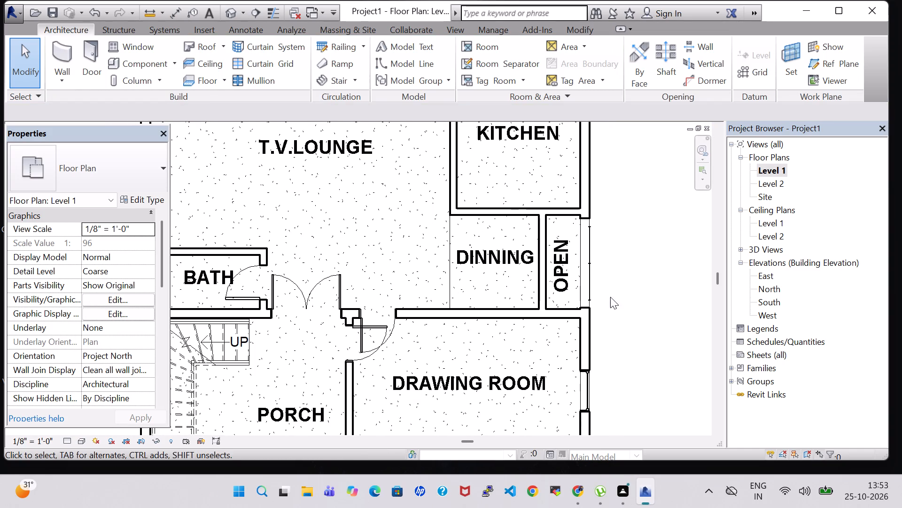
pyautogui.moveTo(610, 313); pyautogui.dragTo(599, 246, button='middle')
pyautogui.click(583, 319)
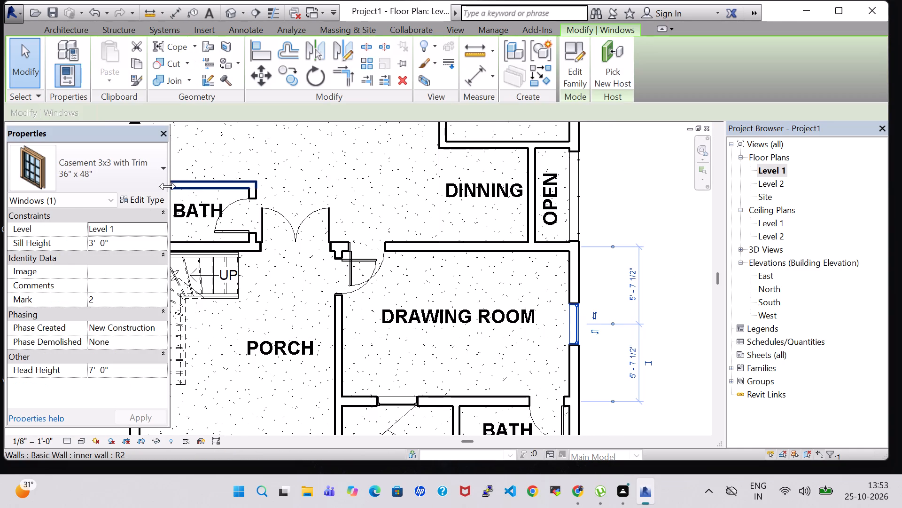
pyautogui.click(165, 184)
pyautogui.click(94, 262)
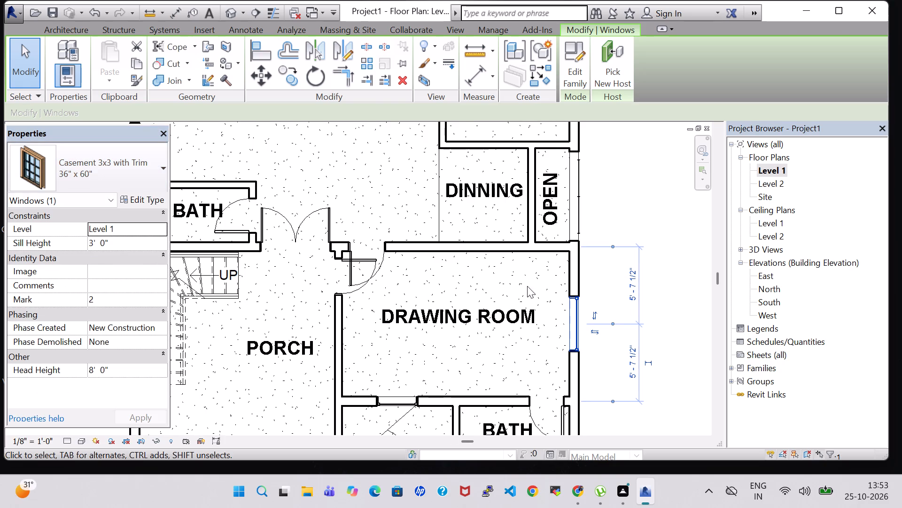
pyautogui.click(660, 300)
# Change the window in the drawing room's lower wall, beside the bath, to the Casement 3x3 with Trim 36" x 60" type.
pyautogui.scroll(-3, 595, 311)
pyautogui.moveTo(611, 325); pyautogui.dragTo(654, 313, button='middle')
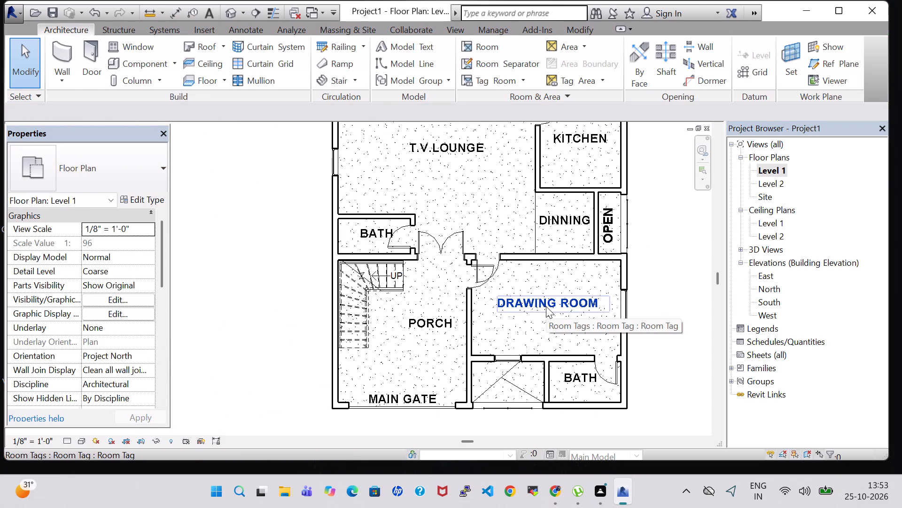
pyautogui.click(508, 353)
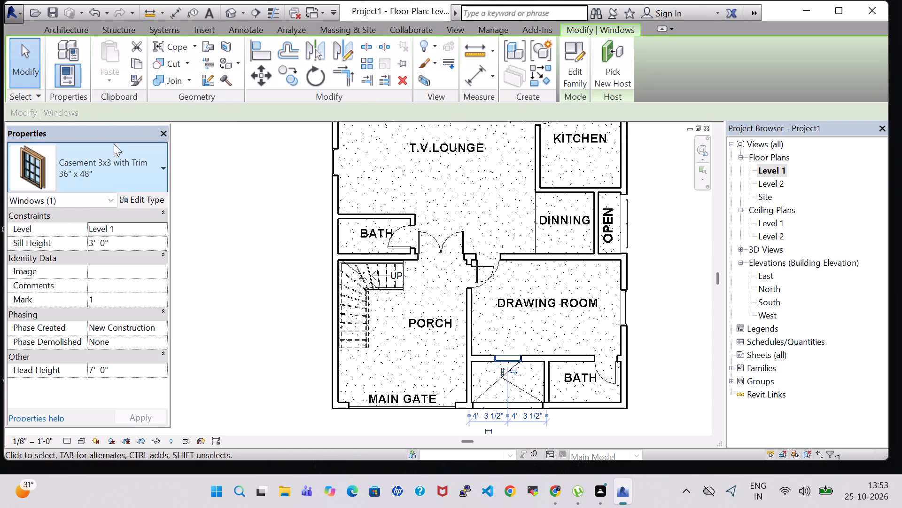
pyautogui.click(118, 160)
pyautogui.click(94, 263)
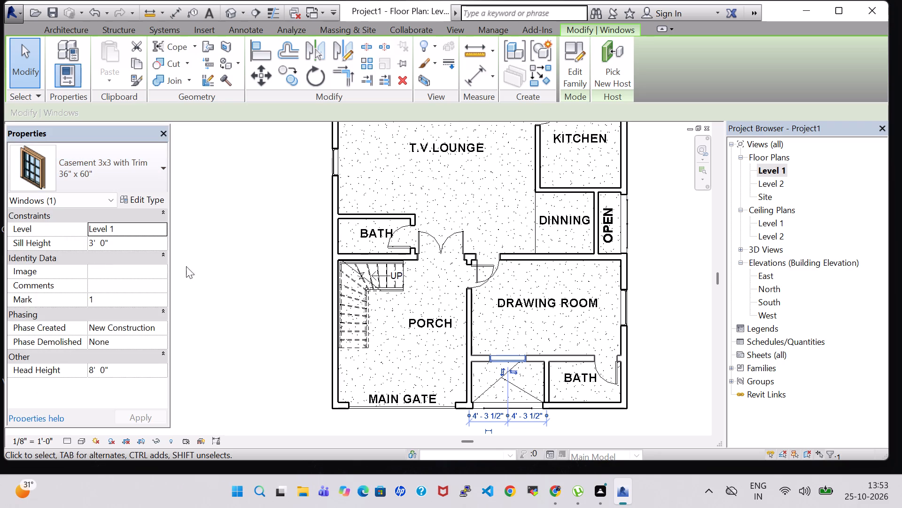
pyautogui.click(280, 249)
# Change the window in the T.V. lounge's outer wall to the Casement 3x3 with Trim 36" x 60" type.
pyautogui.scroll(-2, 236, 244)
pyautogui.moveTo(233, 234); pyautogui.dragTo(233, 251, button='middle')
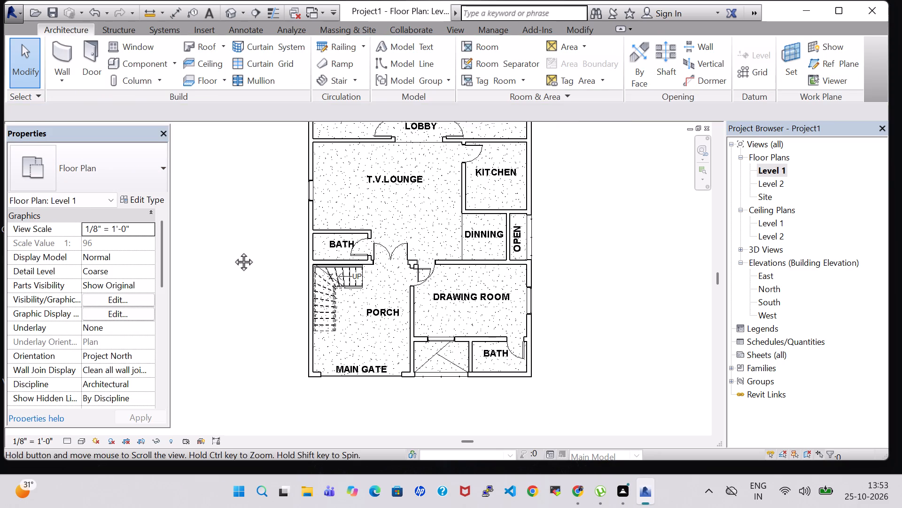
pyautogui.moveTo(233, 251); pyautogui.dragTo(236, 262, button='middle')
pyautogui.click(316, 208)
pyautogui.click(107, 168)
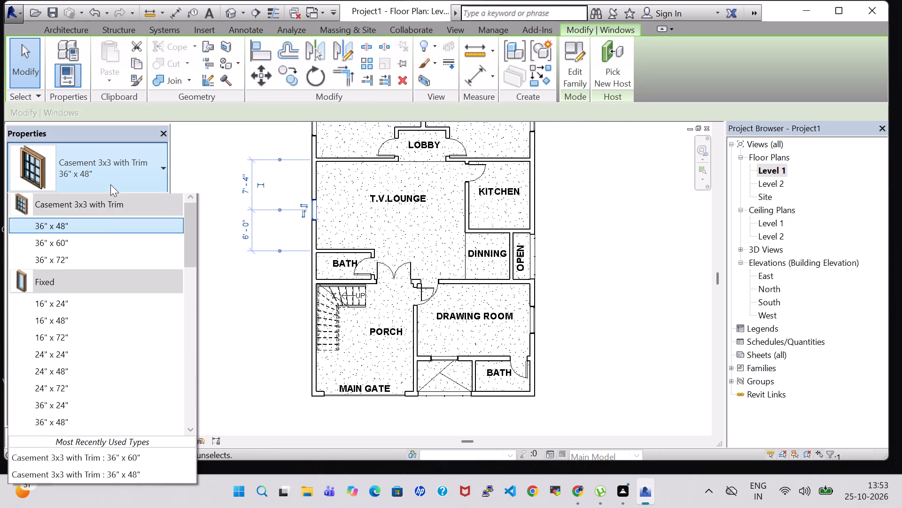
pyautogui.click(101, 260)
pyautogui.click(218, 235)
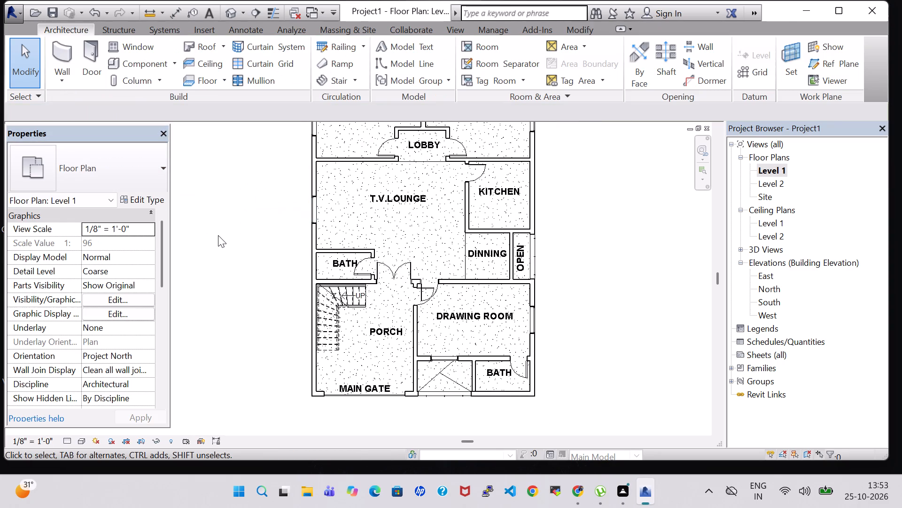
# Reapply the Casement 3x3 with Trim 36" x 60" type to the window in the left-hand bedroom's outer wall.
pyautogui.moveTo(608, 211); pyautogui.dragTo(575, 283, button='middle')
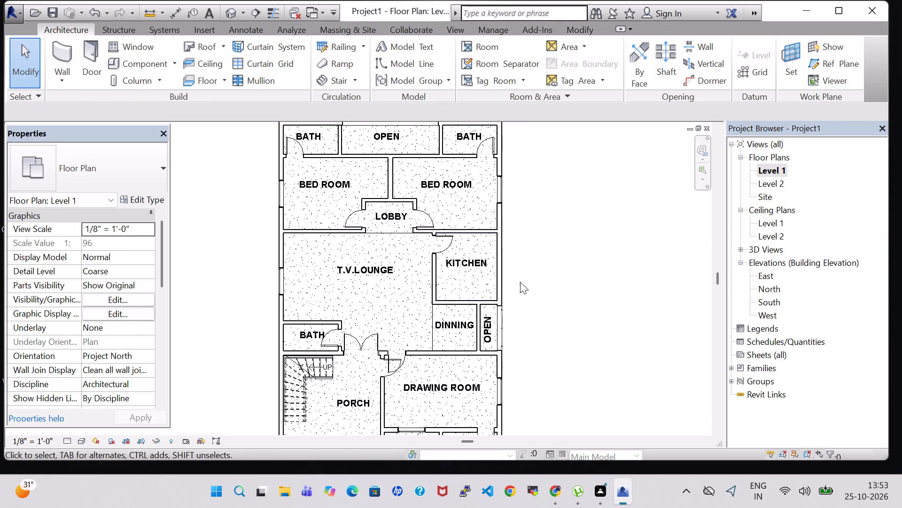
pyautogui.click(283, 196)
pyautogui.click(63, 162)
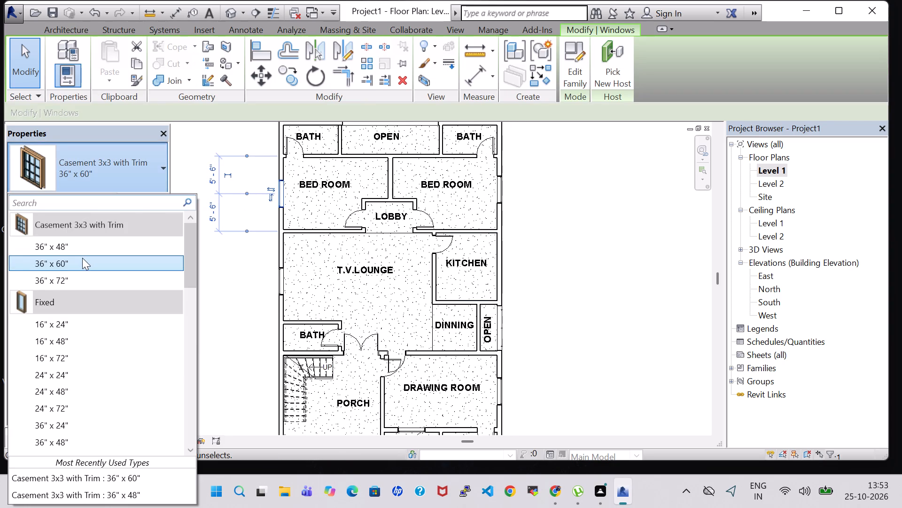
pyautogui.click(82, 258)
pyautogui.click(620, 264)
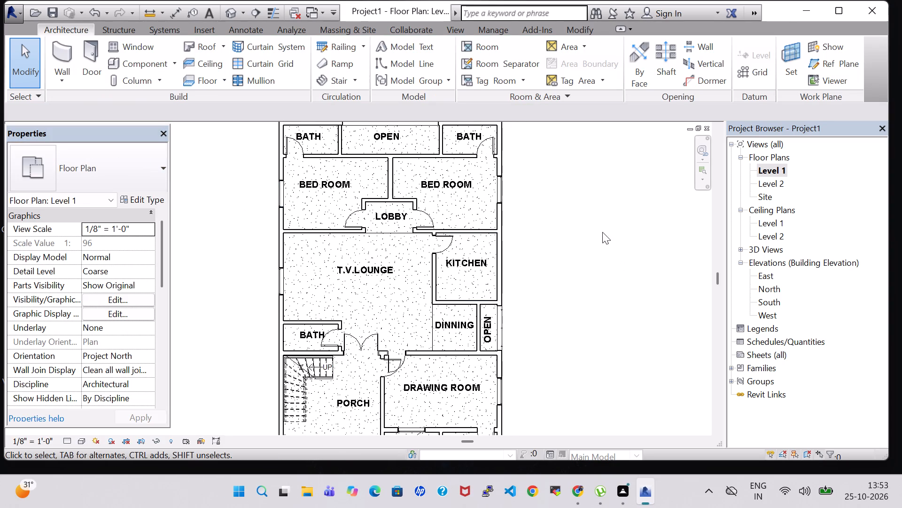
# Load the Casement Dbl with Trim window family from the US Imperial library's Windows folder.
pyautogui.middleClick(605, 232)
pyautogui.moveTo(607, 242); pyautogui.dragTo(607, 250, button='middle')
pyautogui.middleClick(608, 250)
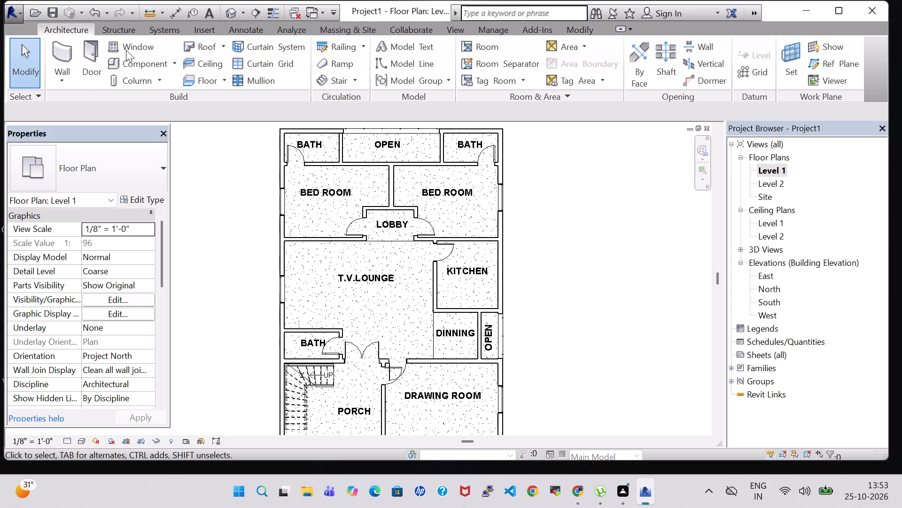
pyautogui.click(126, 50)
pyautogui.click(571, 70)
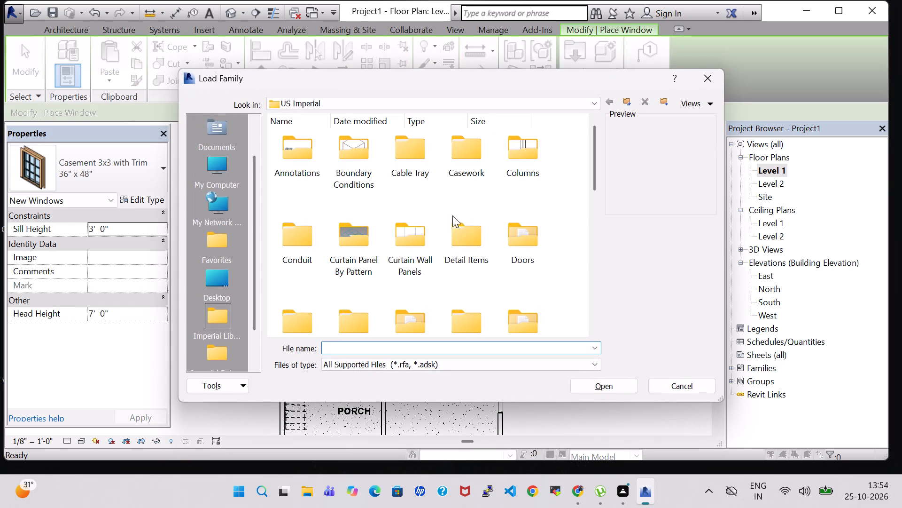
pyautogui.scroll(-7, 546, 241)
pyautogui.doubleClick(414, 289)
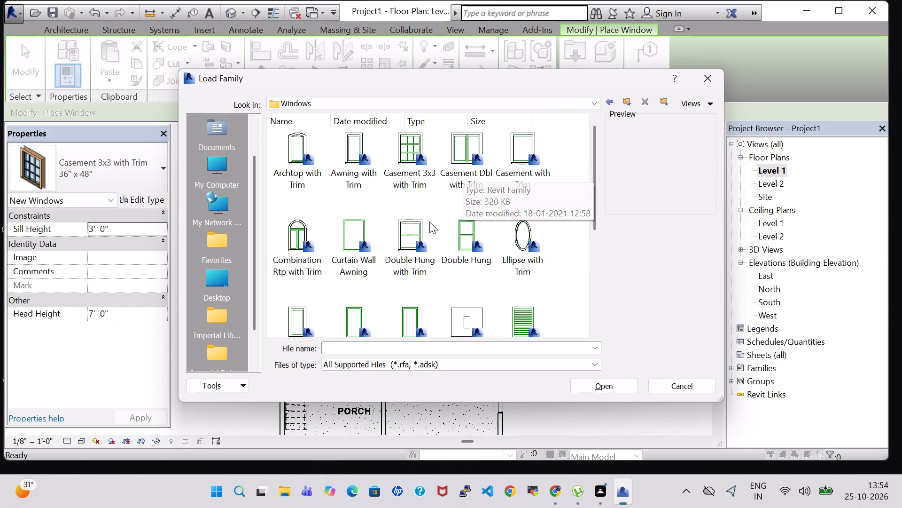
pyautogui.click(464, 148)
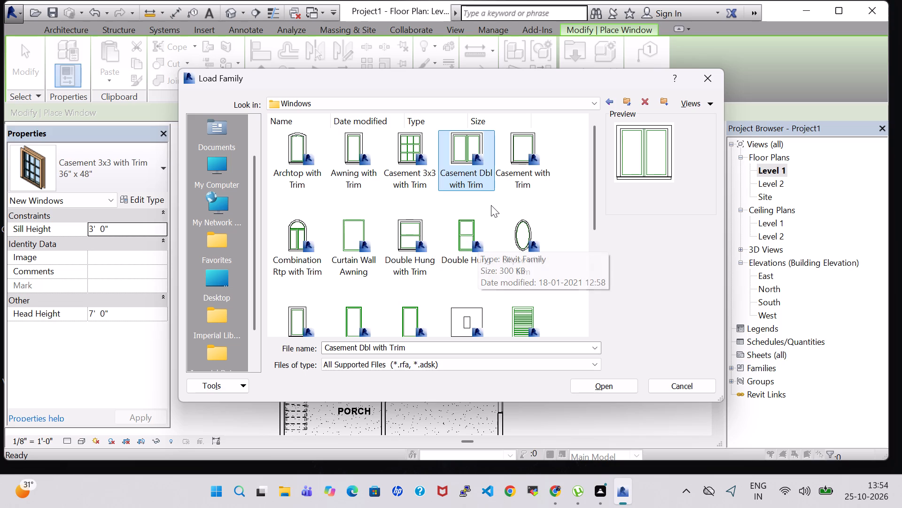
pyautogui.scroll(-1, 491, 205)
pyautogui.scroll(1, 471, 242)
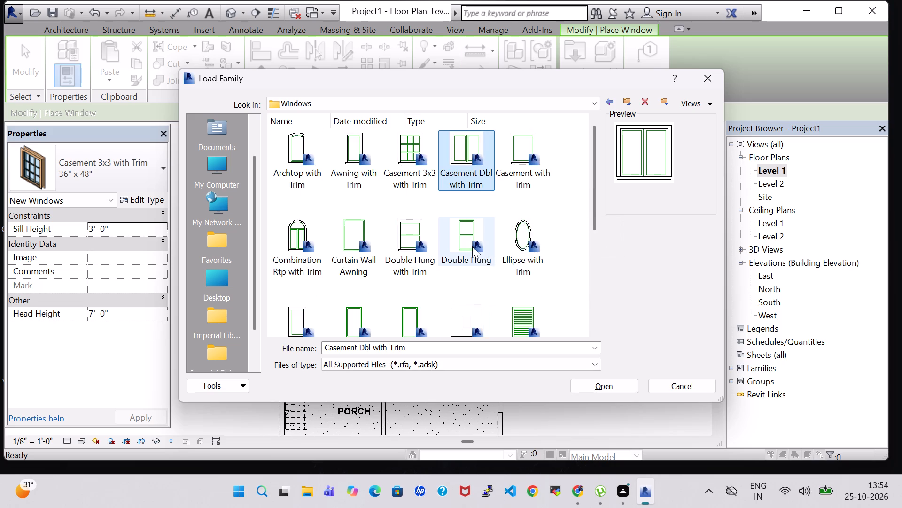
pyautogui.scroll(-2, 472, 246)
pyautogui.scroll(3, 436, 254)
pyautogui.click(614, 382)
# Place a 48" x 48" Casement Dbl with Trim window in the kitchen's outer wall, about 6'-0" from the dining-side wall.
pyautogui.scroll(3, 536, 260)
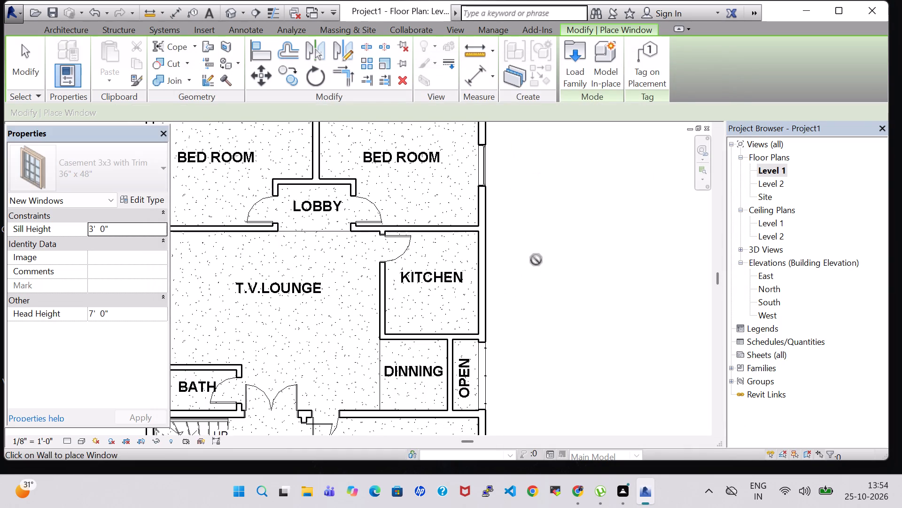
pyautogui.click(490, 275)
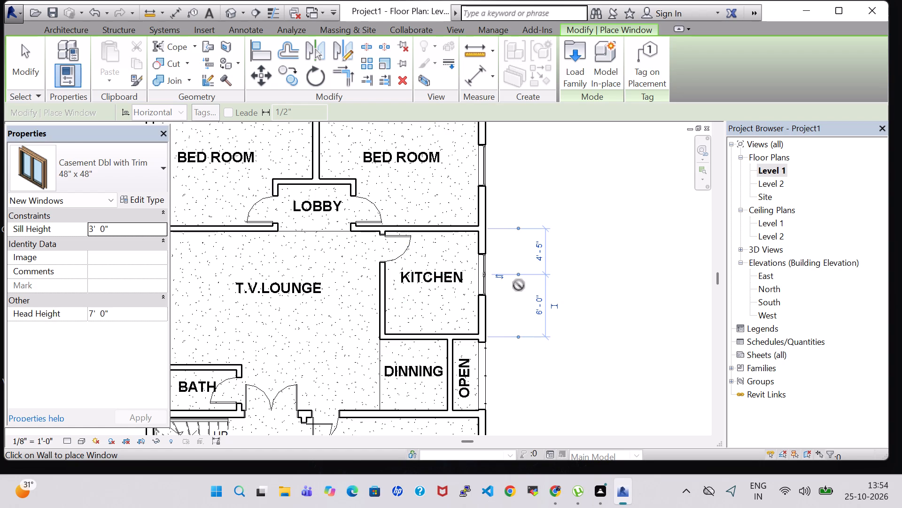
pyautogui.press('Escape')
pyautogui.press('Escape')
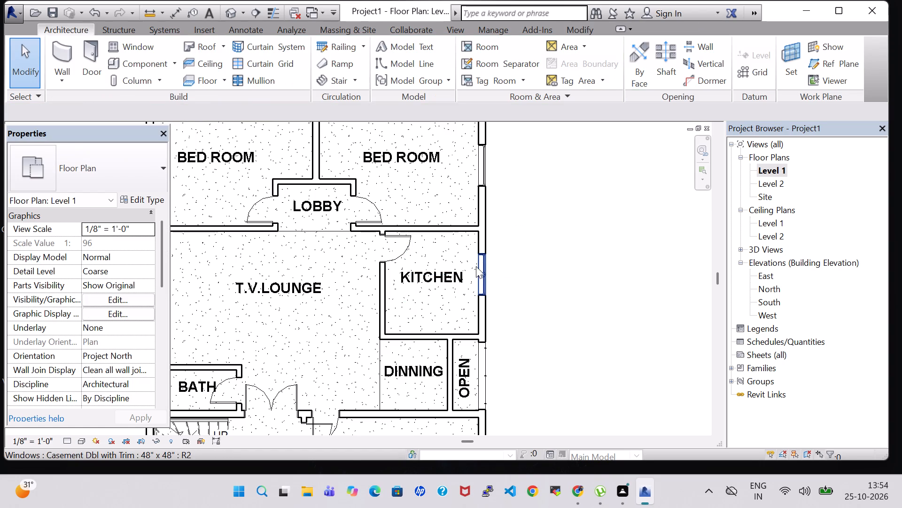
# Load the Transom with Trim window family from the US Imperial library's Windows folder.
pyautogui.scroll(-1, 530, 280)
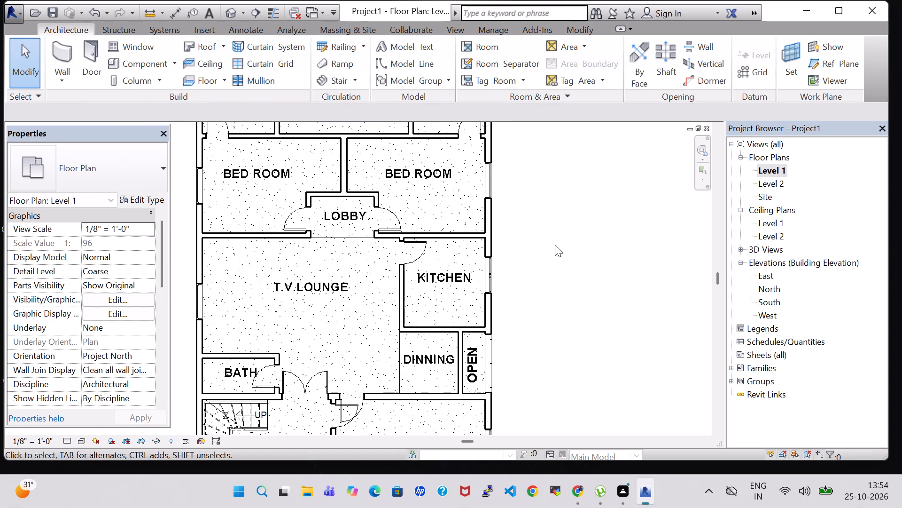
pyautogui.moveTo(555, 245); pyautogui.dragTo(570, 277, button='middle')
pyautogui.scroll(-2, 570, 277)
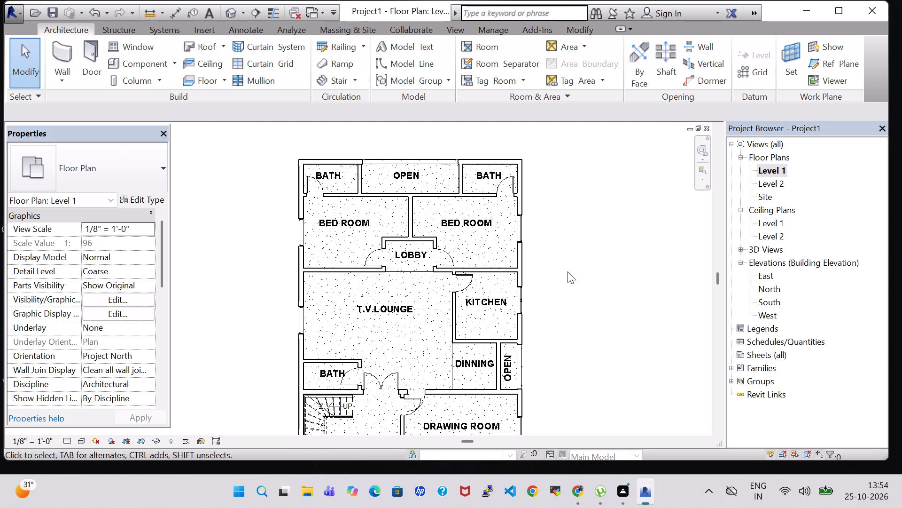
pyautogui.moveTo(573, 274); pyautogui.dragTo(555, 259, button='middle')
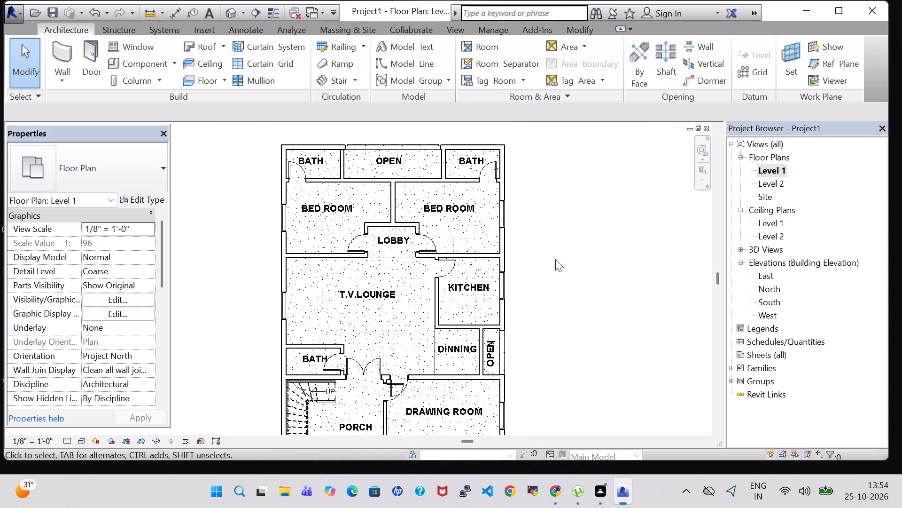
pyautogui.moveTo(555, 263); pyautogui.dragTo(553, 219, button='middle')
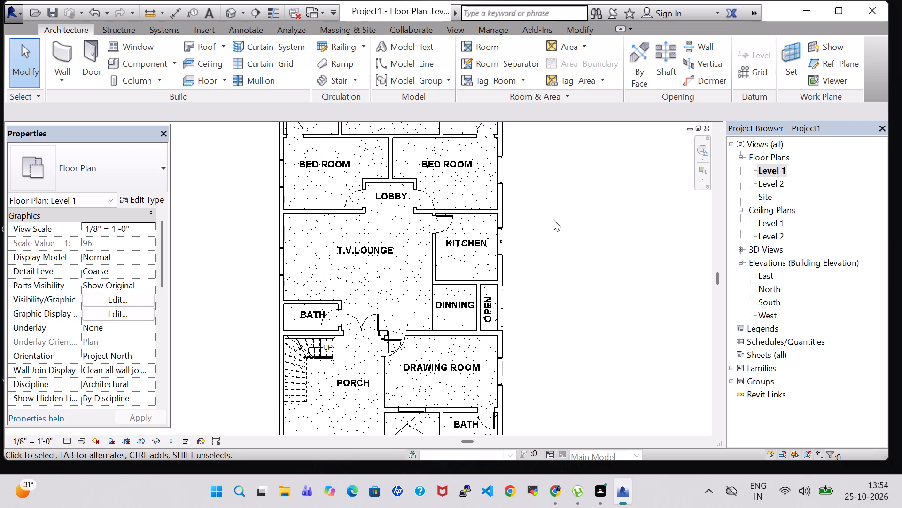
pyautogui.click(124, 43)
pyautogui.click(575, 63)
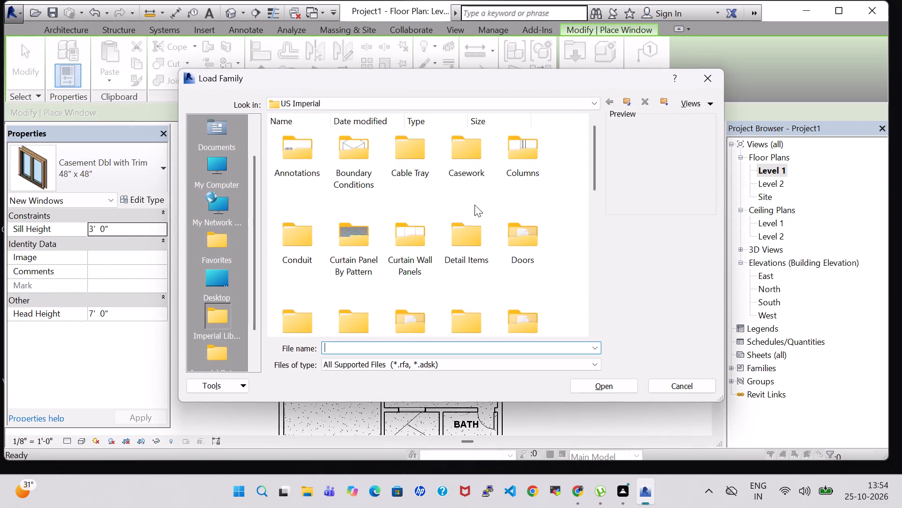
pyautogui.scroll(-4, 474, 216)
pyautogui.doubleClick(409, 291)
pyautogui.scroll(-4, 423, 254)
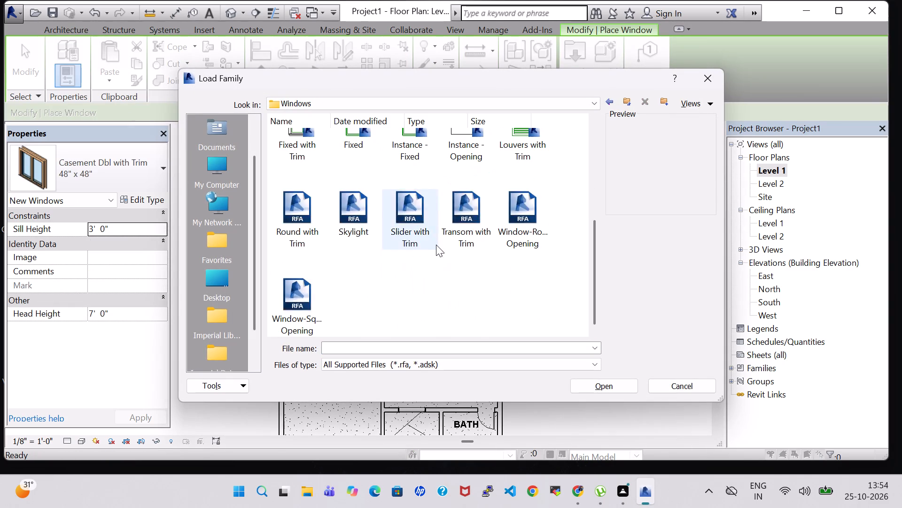
pyautogui.click(466, 218)
pyautogui.click(583, 386)
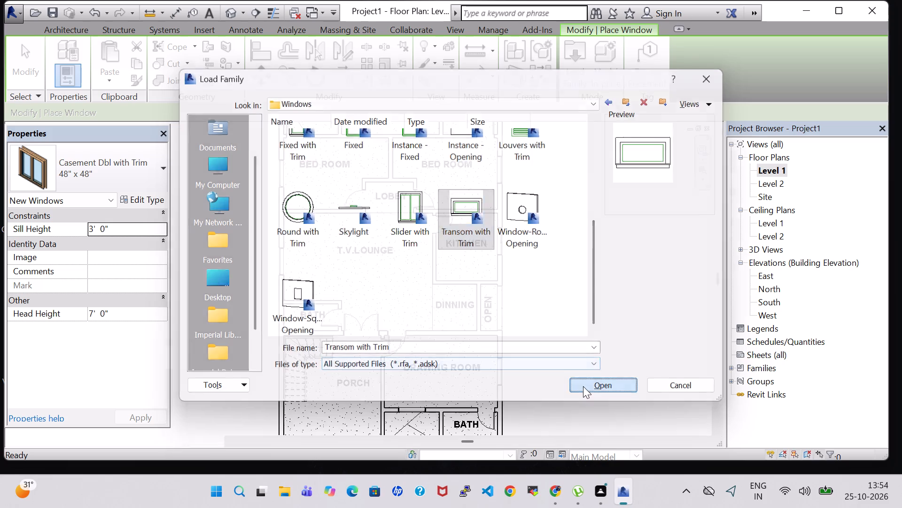
# Place 24" x 24" Transom with Trim windows in the rear outer walls of both baths: 3'-5" from the left-hand side wall, centred in the right-hand bath.
pyautogui.moveTo(394, 232); pyautogui.dragTo(374, 334, button='middle')
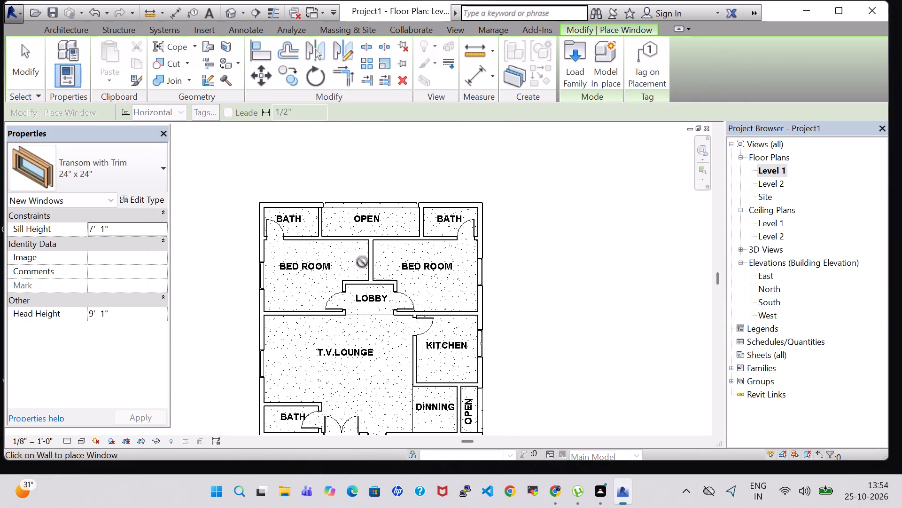
pyautogui.scroll(6, 291, 226)
pyautogui.middleClick(286, 208)
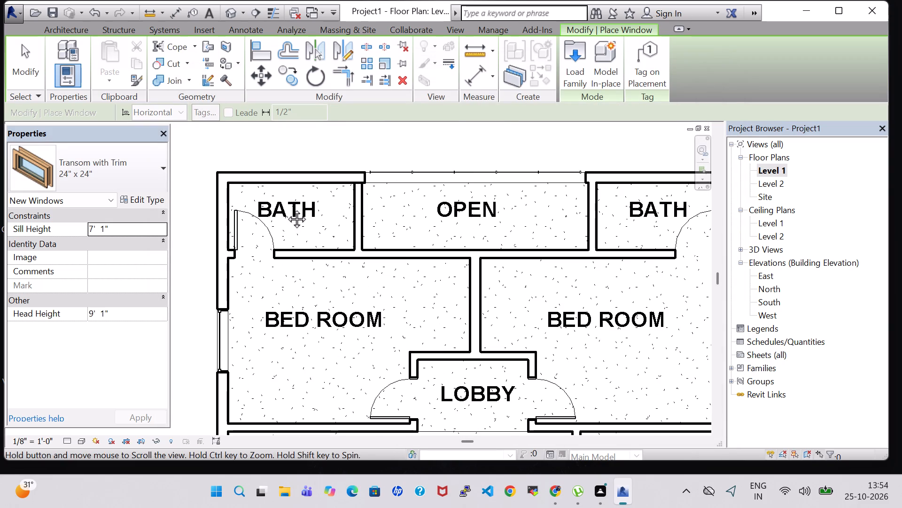
pyautogui.moveTo(287, 214); pyautogui.dragTo(312, 296, button='middle')
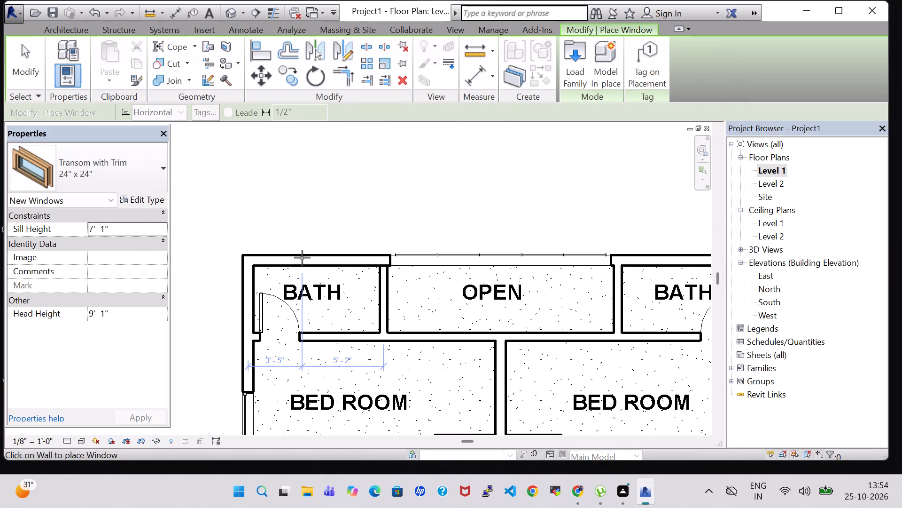
pyautogui.click(302, 258)
pyautogui.moveTo(474, 219); pyautogui.dragTo(418, 219, button='middle')
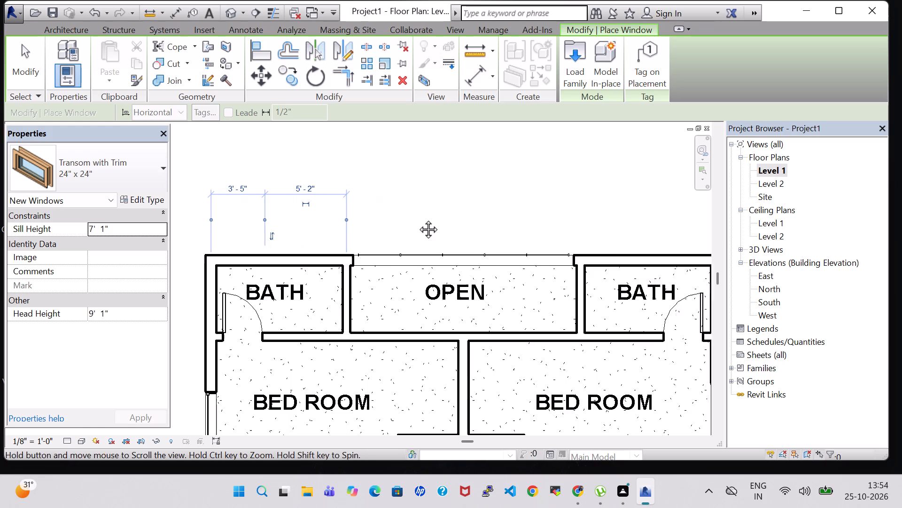
pyautogui.moveTo(418, 219); pyautogui.dragTo(313, 217, button='middle')
pyautogui.click(520, 257)
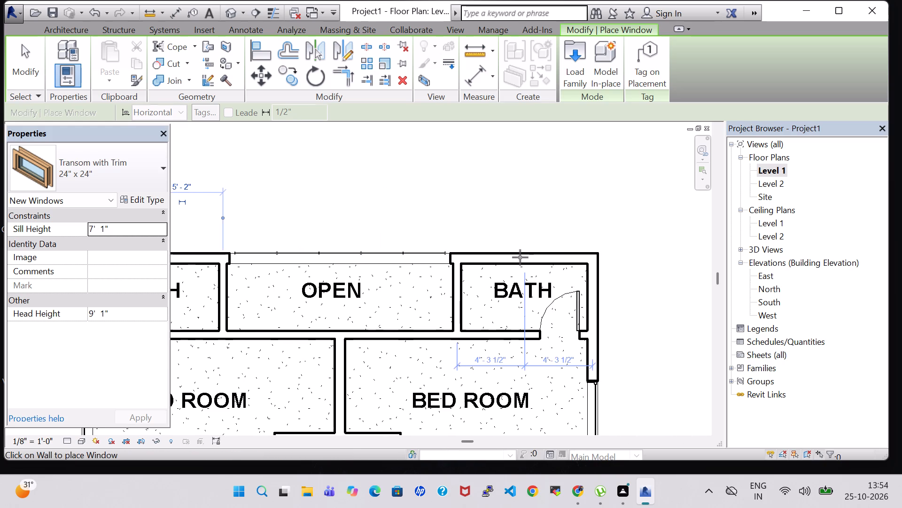
# Place a 24" x 24" Transom with Trim window centred in the outer wall of the bath beside the T.V. lounge.
pyautogui.scroll(-4, 650, 316)
pyautogui.moveTo(650, 316); pyautogui.dragTo(594, 213, button='middle')
pyautogui.moveTo(620, 289); pyautogui.dragTo(599, 235, button='middle')
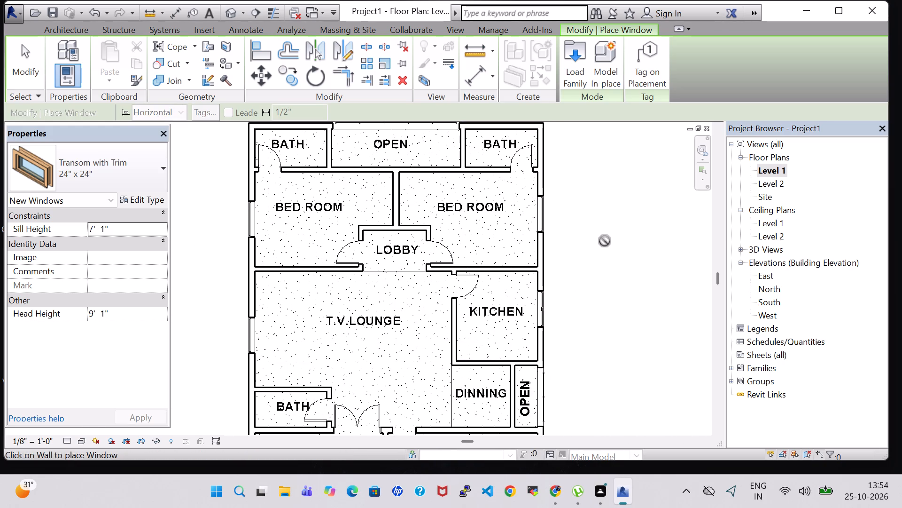
pyautogui.moveTo(595, 278); pyautogui.dragTo(594, 213, button='middle')
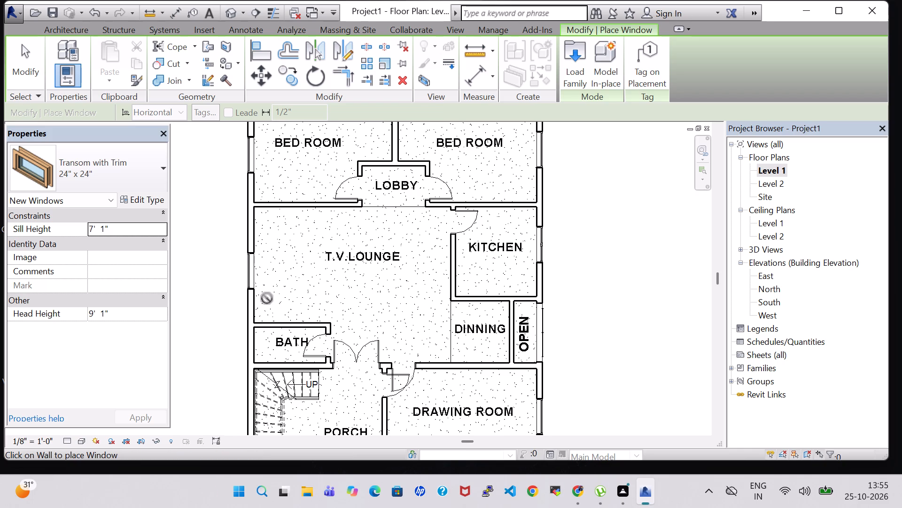
pyautogui.click(251, 343)
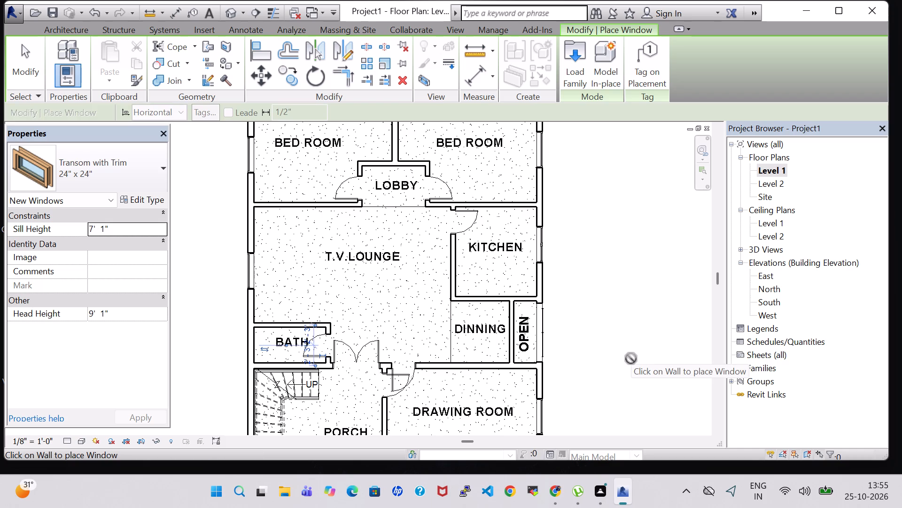
pyautogui.press('Escape')
pyautogui.press('Escape')
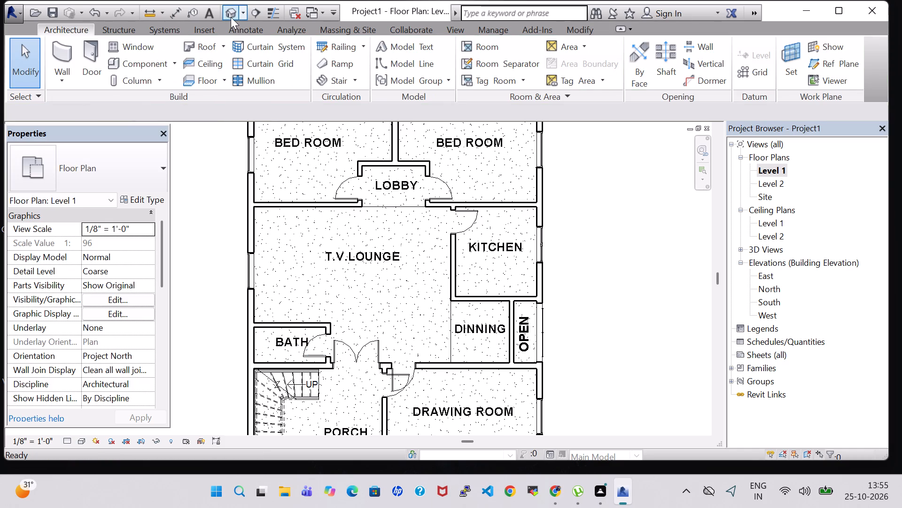
# Examine the placed windows on all sides of the house in the 3D view.
pyautogui.click(231, 17)
pyautogui.keyDown('shift'); pyautogui.moveTo(275, 390); pyautogui.dragTo(356, 386, button='middle'); pyautogui.keyUp('shift')
pyautogui.moveTo(356, 386); pyautogui.dragTo(525, 382, button='middle')
pyautogui.keyDown('shift'); pyautogui.moveTo(407, 395); pyautogui.dragTo(429, 397, button='middle'); pyautogui.keyUp('shift')
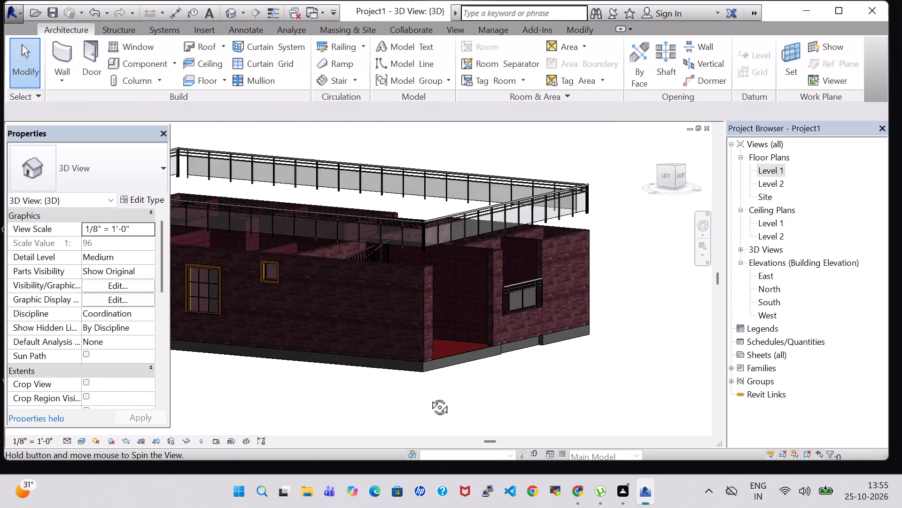
pyautogui.keyDown('shift'); pyautogui.moveTo(429, 397); pyautogui.dragTo(460, 401, button='middle'); pyautogui.keyUp('shift')
pyautogui.moveTo(362, 400); pyautogui.dragTo(412, 405, button='middle')
pyautogui.moveTo(391, 405); pyautogui.dragTo(513, 392, button='middle')
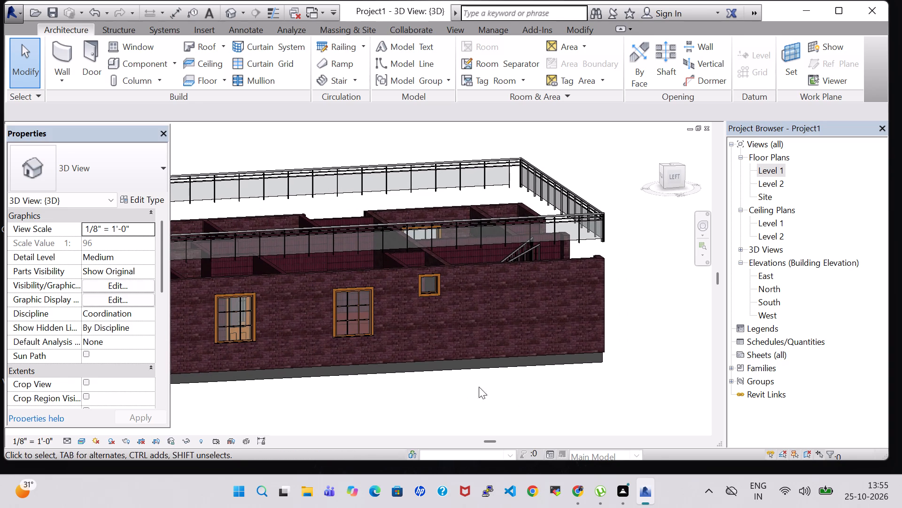
pyautogui.keyDown('shift'); pyautogui.moveTo(388, 383); pyautogui.dragTo(467, 386, button='middle'); pyautogui.keyUp('shift')
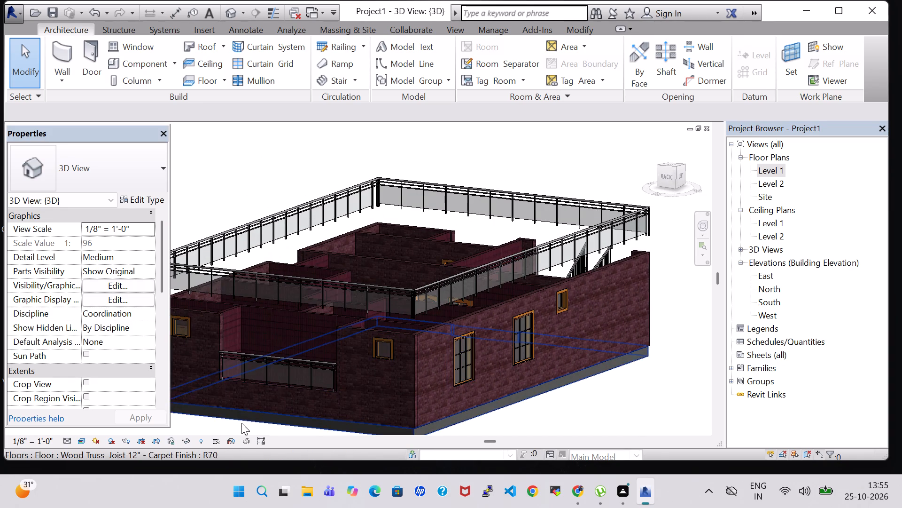
pyautogui.moveTo(206, 426); pyautogui.dragTo(371, 423, button='middle')
pyautogui.moveTo(365, 406); pyautogui.dragTo(334, 405, button='middle')
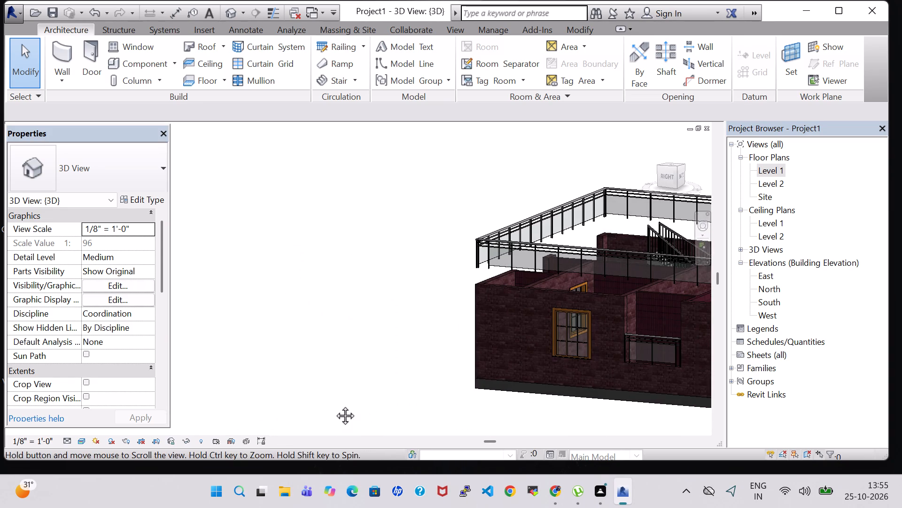
pyautogui.moveTo(334, 405); pyautogui.dragTo(253, 394, button='middle')
pyautogui.keyDown('shift'); pyautogui.moveTo(239, 387); pyautogui.dragTo(399, 385, button='middle'); pyautogui.keyUp('shift')
pyautogui.moveTo(402, 373); pyautogui.dragTo(225, 374, button='middle')
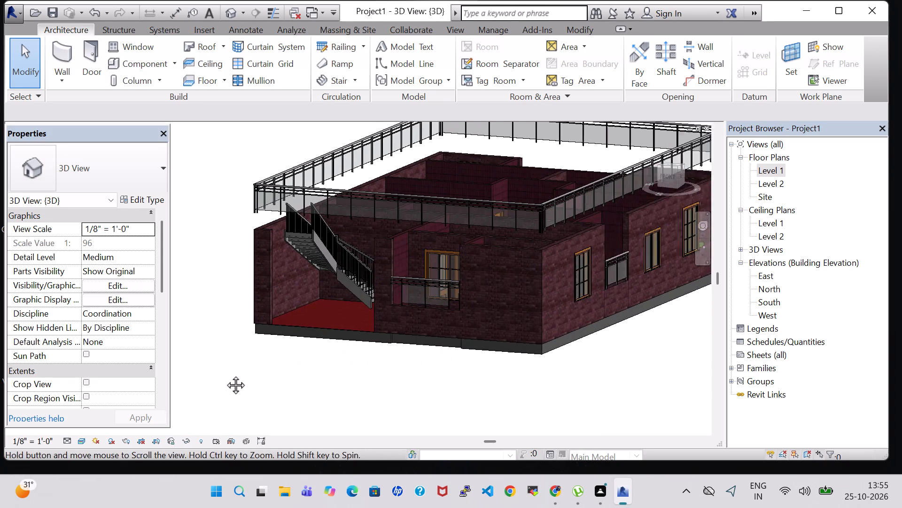
pyautogui.moveTo(225, 374); pyautogui.dragTo(225, 375, button='middle')
pyautogui.moveTo(330, 375); pyautogui.dragTo(371, 360, button='middle')
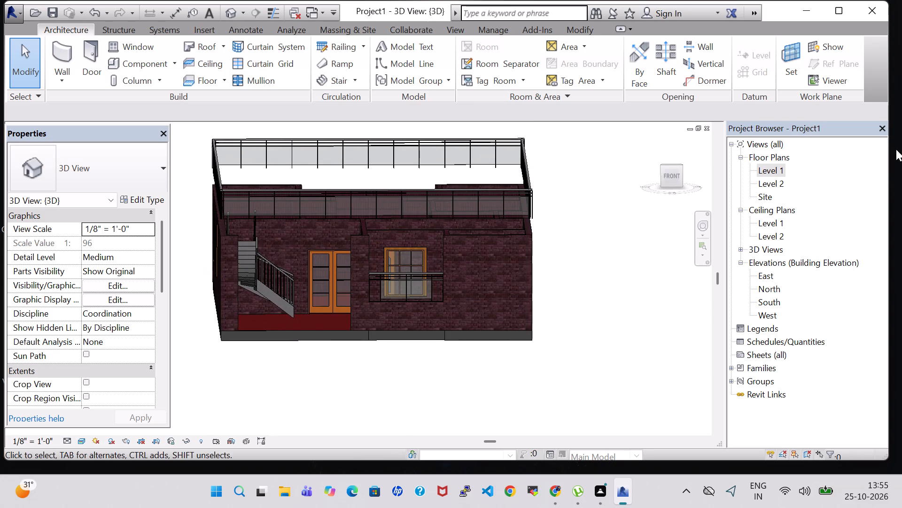
# Return to the Level 1 floor plan and load the Louvers with Trim window family from the US Imperial library's Windows folder.
pyautogui.doubleClick(772, 170)
pyautogui.scroll(-4, 393, 260)
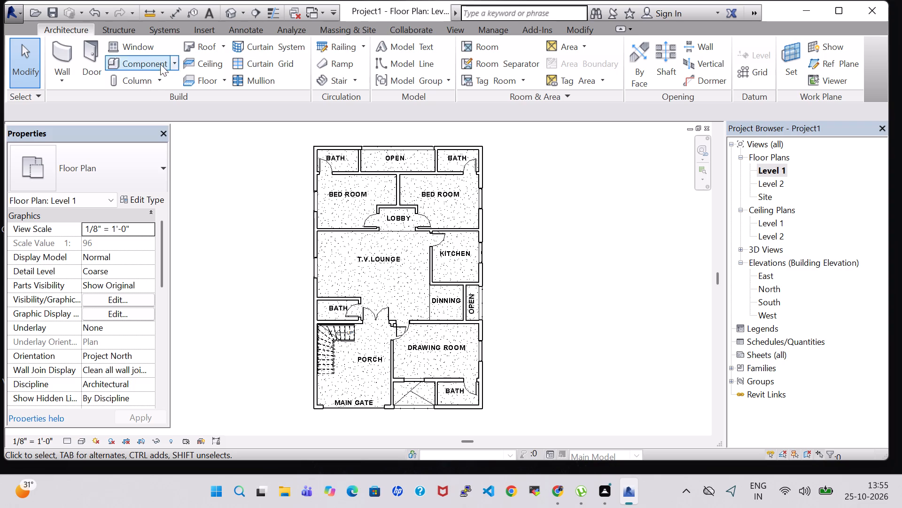
pyautogui.click(125, 49)
pyautogui.click(572, 73)
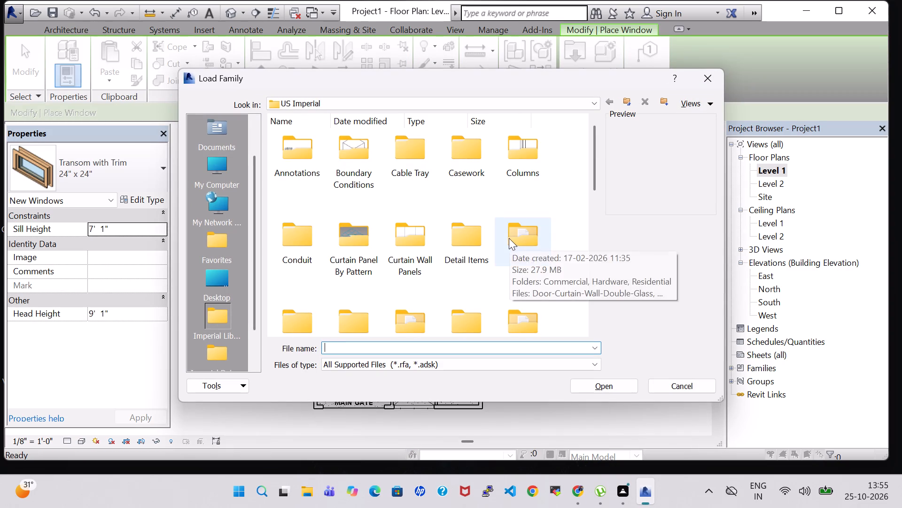
pyautogui.scroll(-2, 466, 217)
pyautogui.scroll(-3, 408, 280)
pyautogui.doubleClick(409, 293)
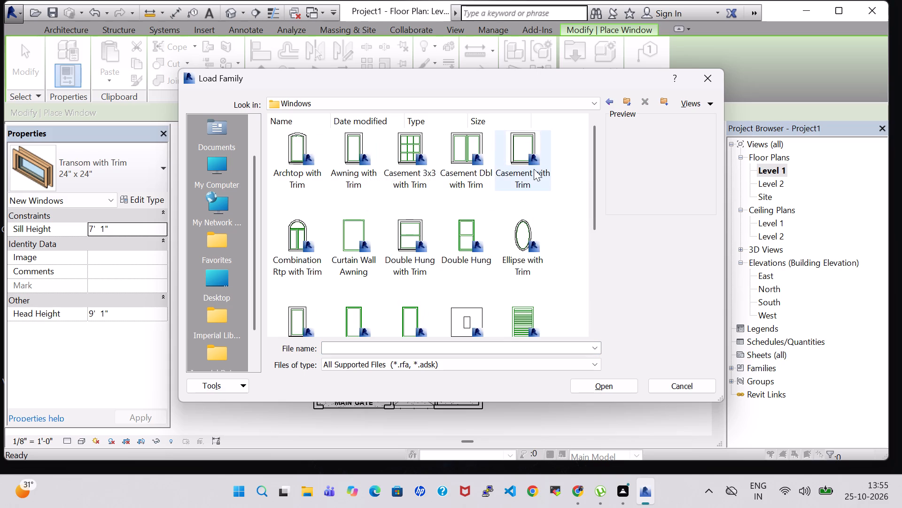
pyautogui.scroll(-1, 405, 211)
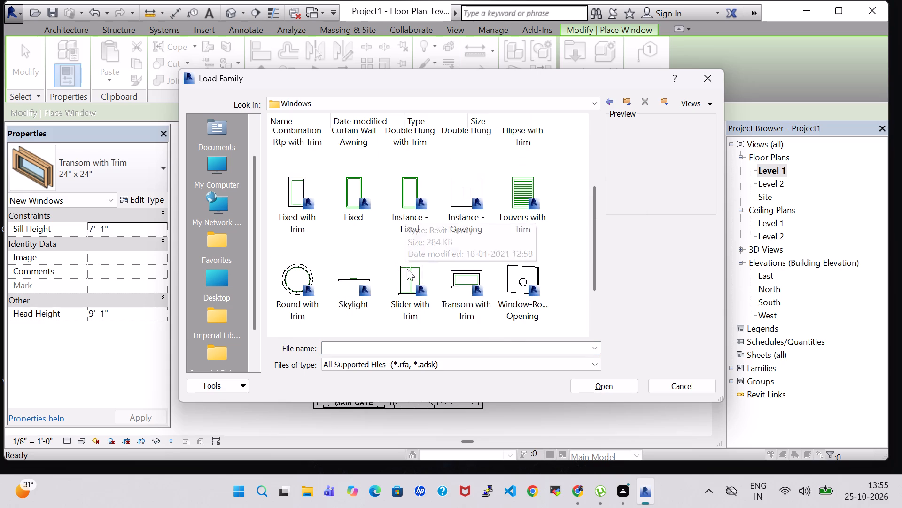
pyautogui.click(519, 200)
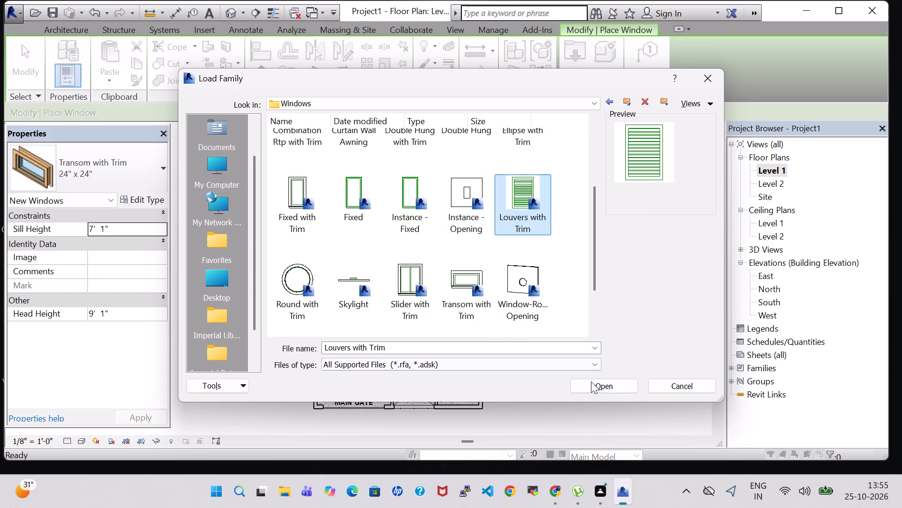
pyautogui.click(602, 390)
# Place 24" x 24" Louvers with Trim windows in the kitchen and dining walls facing the small open area, centred in the kitchen-side wall.
pyautogui.scroll(9, 472, 283)
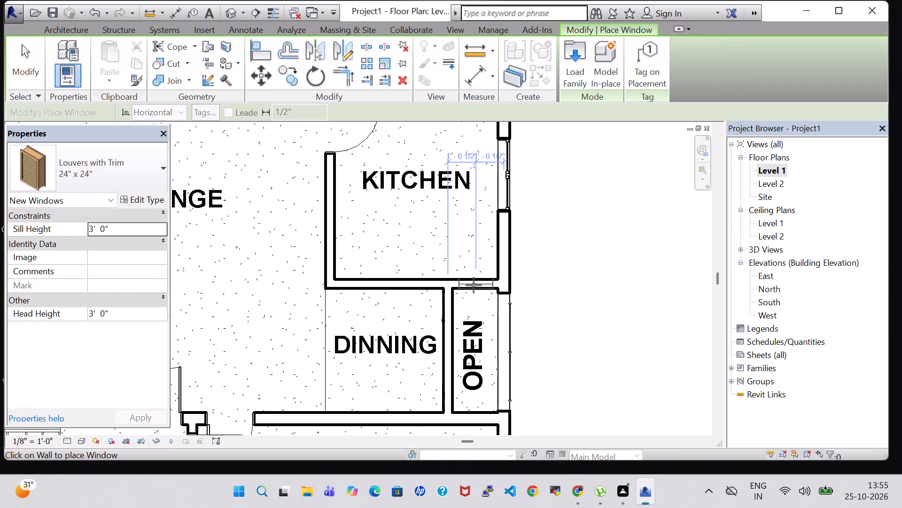
pyautogui.click(474, 285)
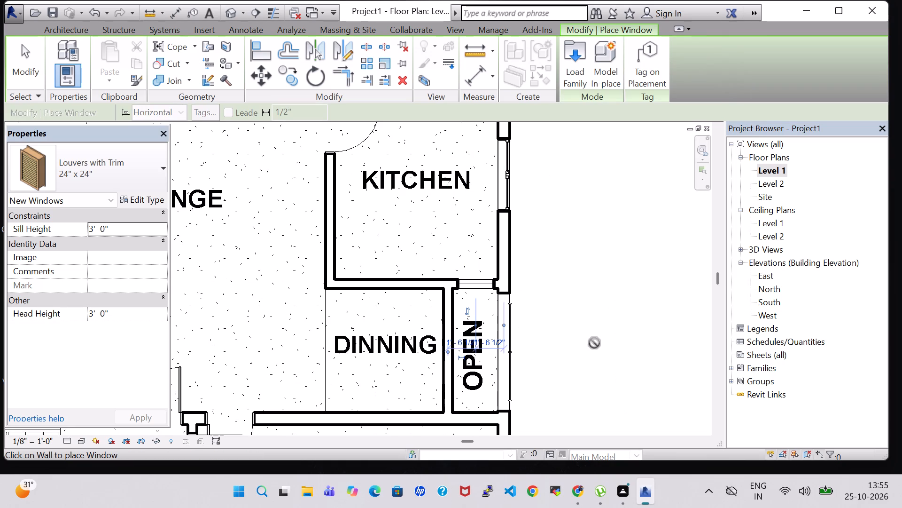
pyautogui.press('Escape')
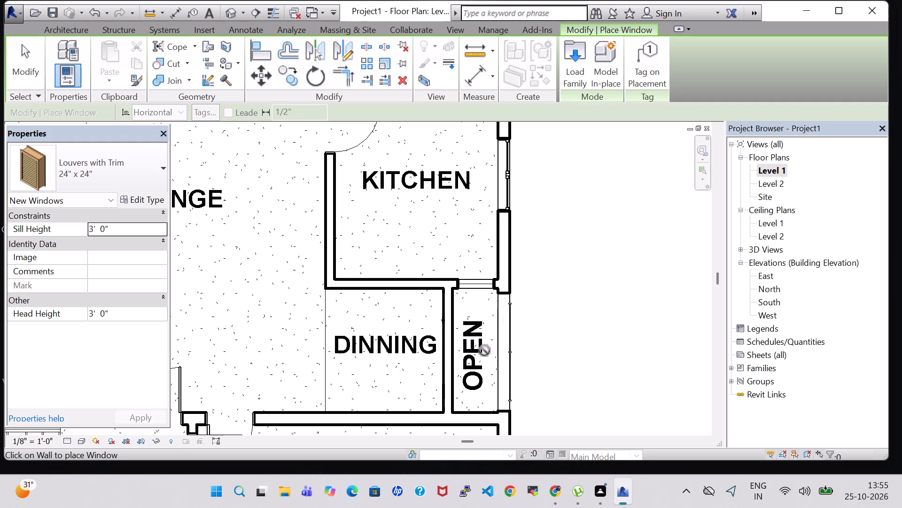
pyautogui.click(453, 345)
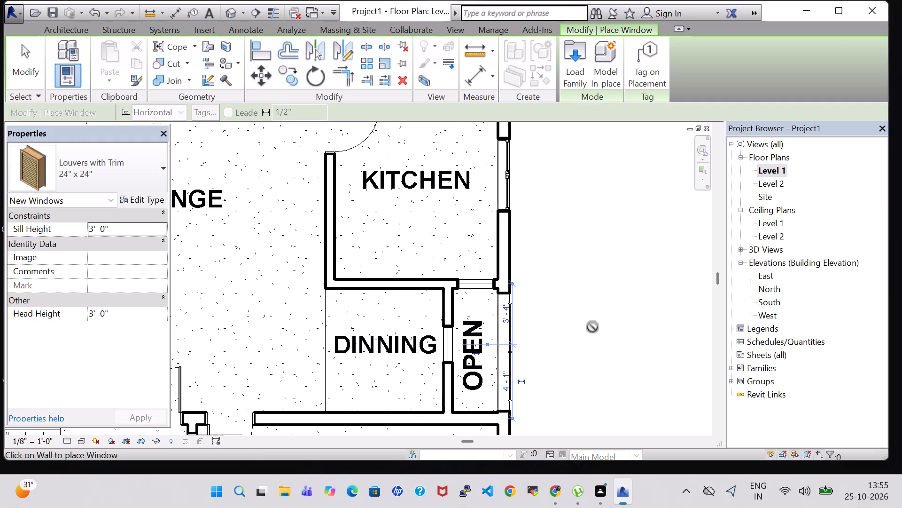
pyautogui.press('Escape')
pyautogui.press('Escape')
# Review the available types and the type properties of the louvered window between the kitchen and the open area.
pyautogui.click(471, 286)
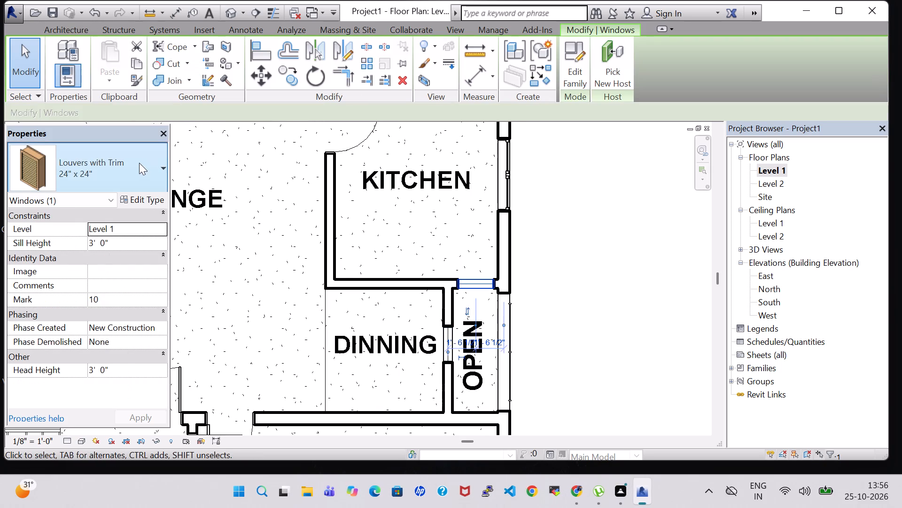
pyautogui.click(135, 163)
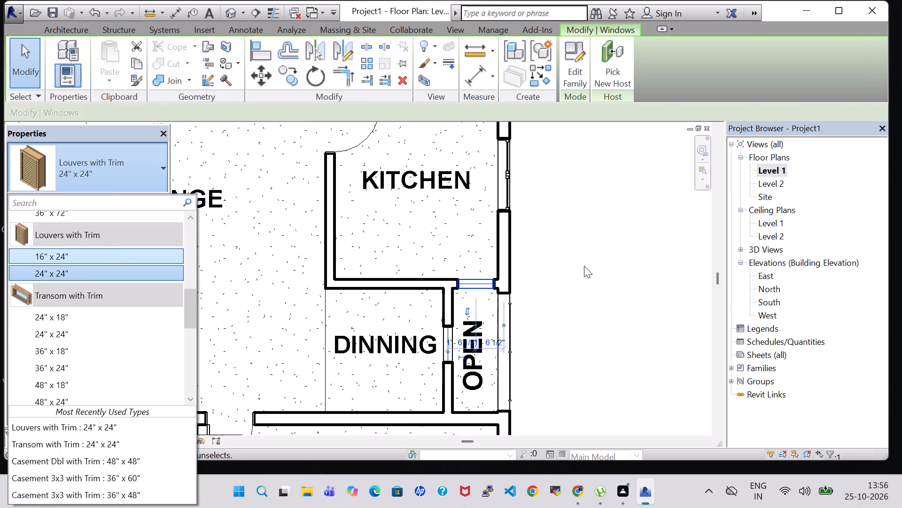
pyautogui.click(581, 267)
pyautogui.click(475, 278)
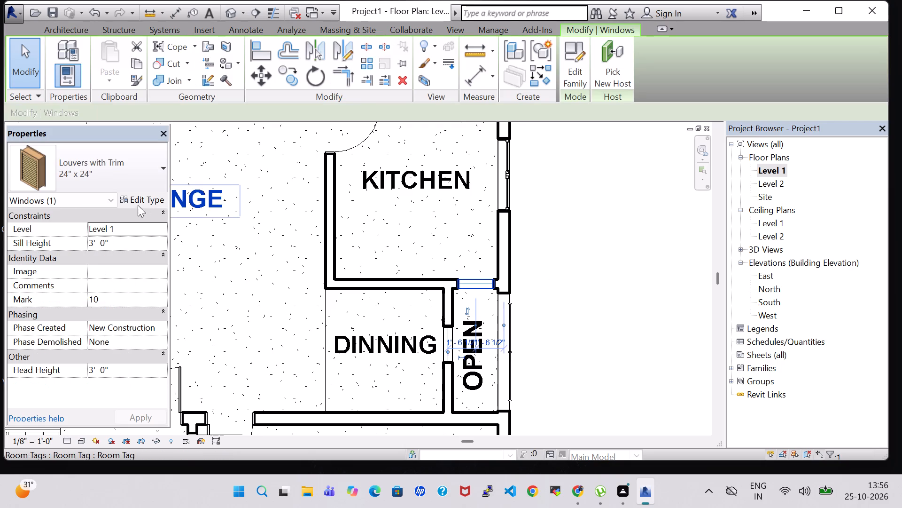
pyautogui.click(136, 200)
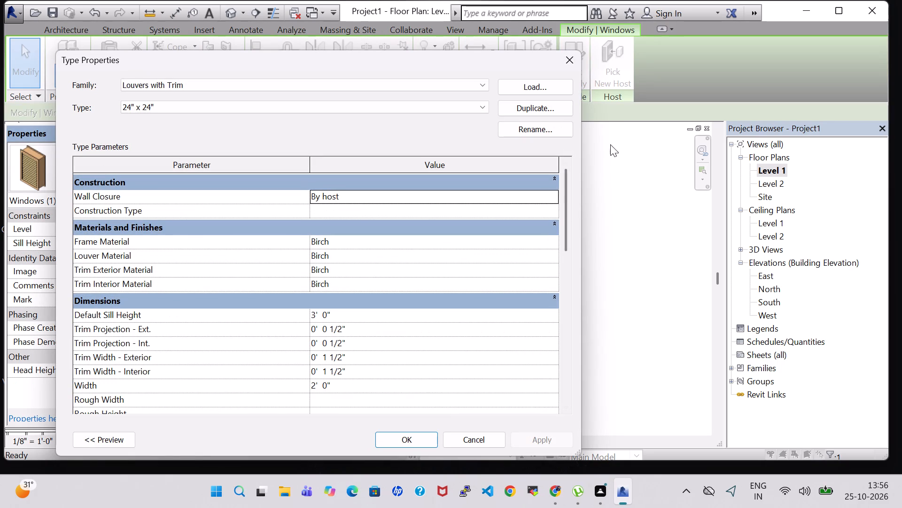
pyautogui.click(575, 65)
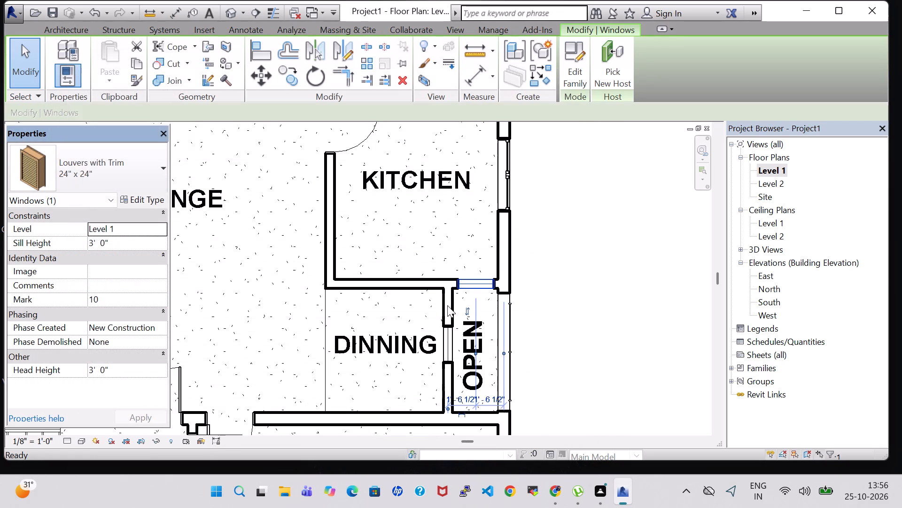
# Inspect the house with the new louvered windows in the 3D view from the front and above.
pyautogui.scroll(-2, 559, 327)
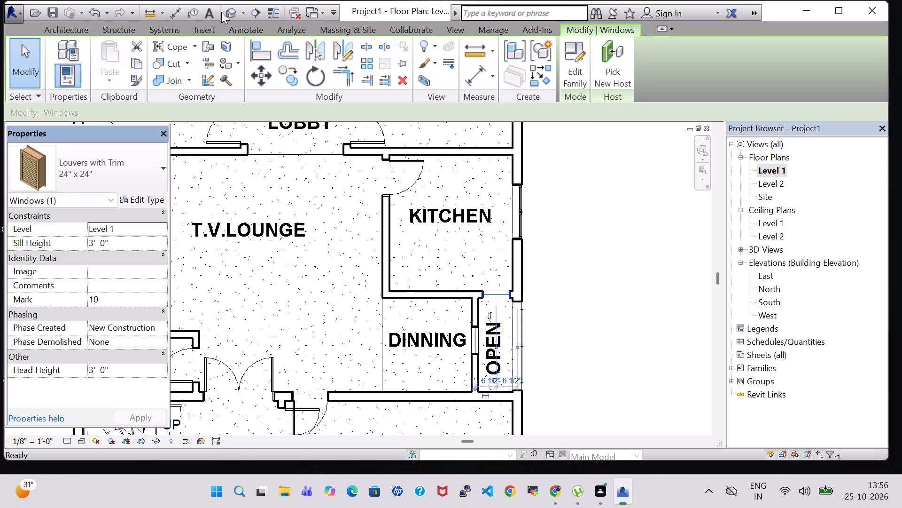
pyautogui.click(221, 12)
pyautogui.click(225, 12)
pyautogui.keyDown('shift'); pyautogui.moveTo(595, 272); pyautogui.dragTo(562, 275, button='middle'); pyautogui.keyUp('shift')
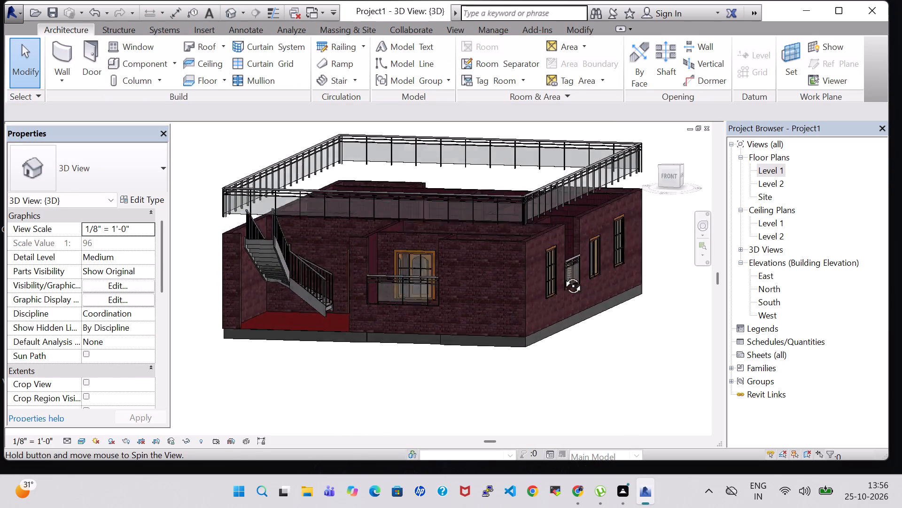
pyautogui.keyDown('shift'); pyautogui.moveTo(562, 275); pyautogui.dragTo(532, 382, button='middle'); pyautogui.keyUp('shift')
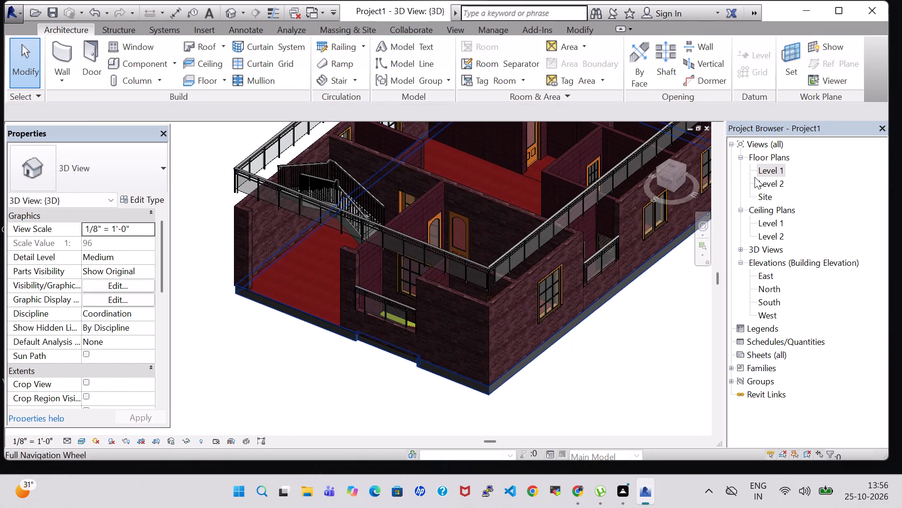
# Return to the Level 1 floor plan and place a 24" x 24" Louvers with Trim window in each bedroom's wall facing the open area between the baths.
pyautogui.doubleClick(771, 174)
pyautogui.scroll(-3, 536, 281)
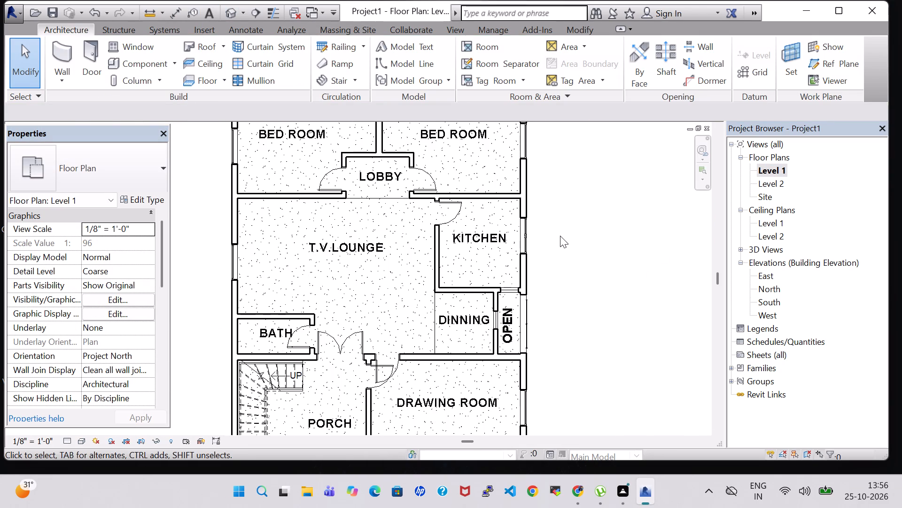
pyautogui.moveTo(561, 208); pyautogui.dragTo(557, 262, button='middle')
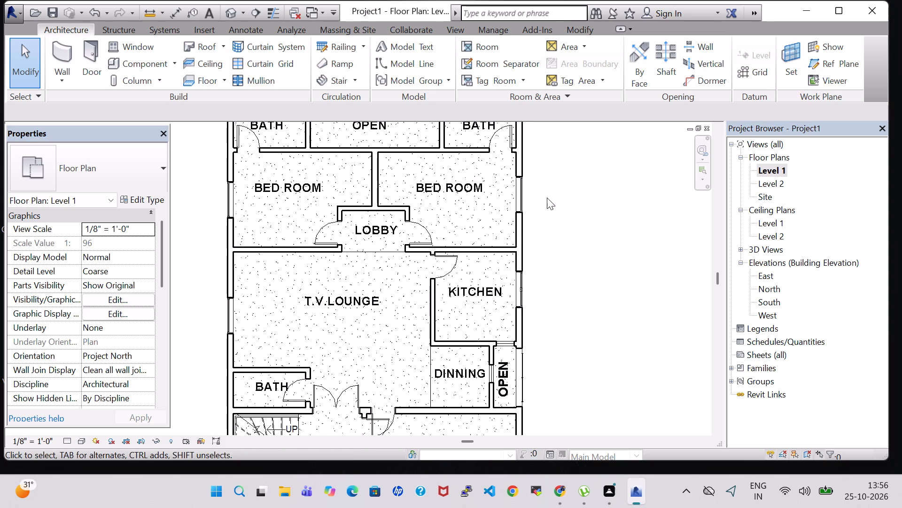
pyautogui.click(124, 51)
pyautogui.moveTo(603, 224); pyautogui.dragTo(598, 381, button='middle')
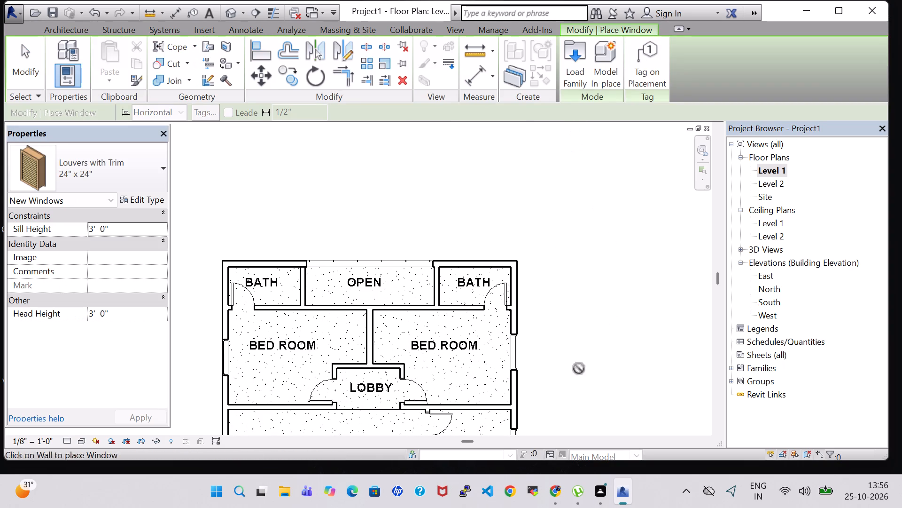
pyautogui.scroll(5, 320, 299)
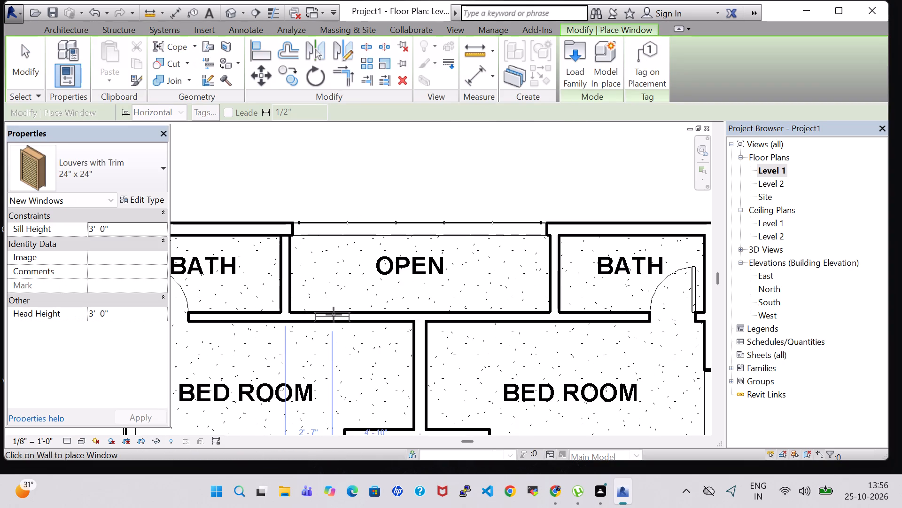
pyautogui.click(334, 315)
pyautogui.click(496, 323)
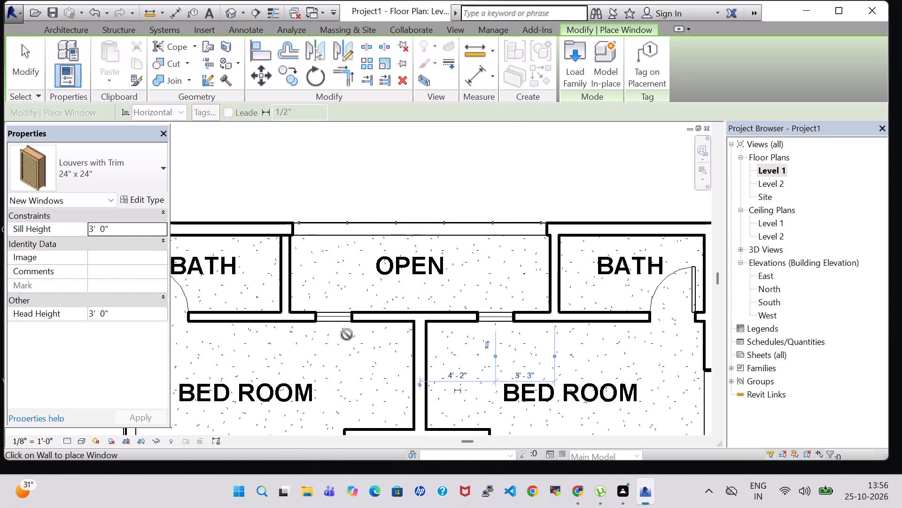
pyautogui.press('Escape')
pyautogui.press('Escape')
# Set the Width of the 24" x 24" Louvers with Trim type to 5' 0", using the left-hand bedroom's new window.
pyautogui.click(333, 317)
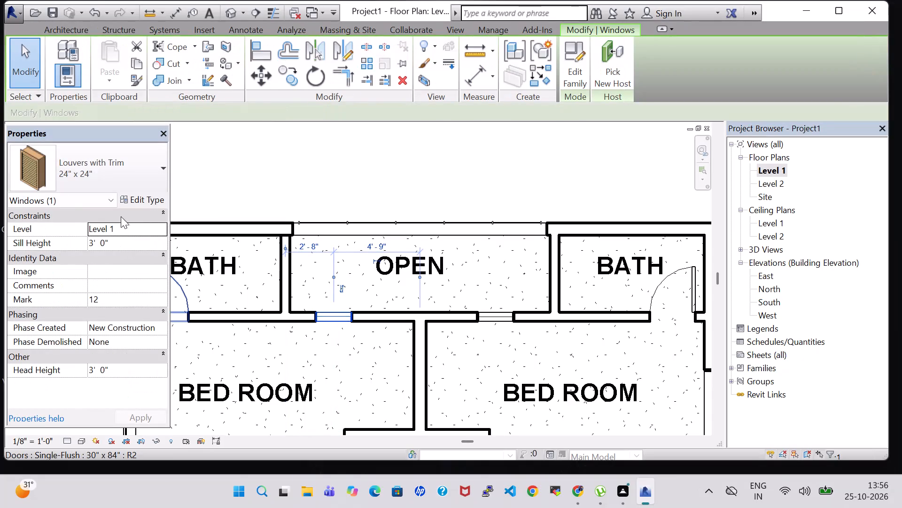
pyautogui.click(134, 200)
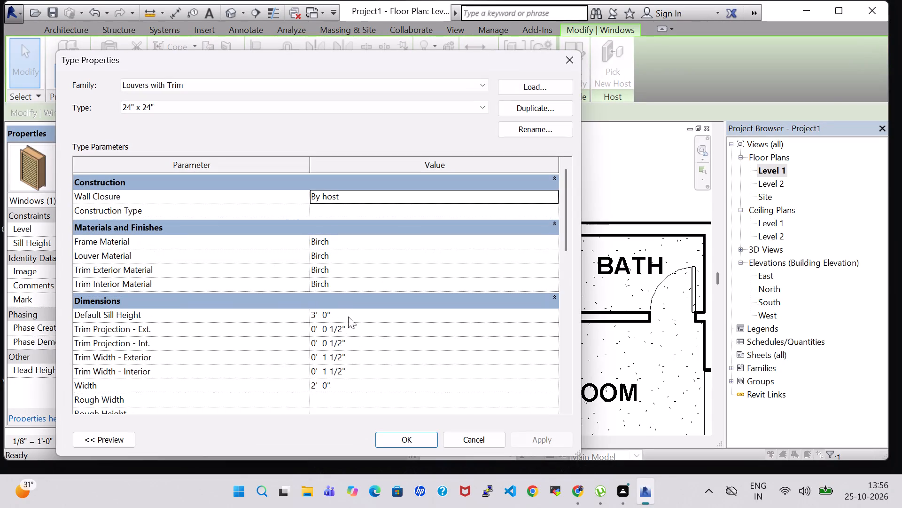
pyautogui.click(317, 386)
pyautogui.press('BackSpace')
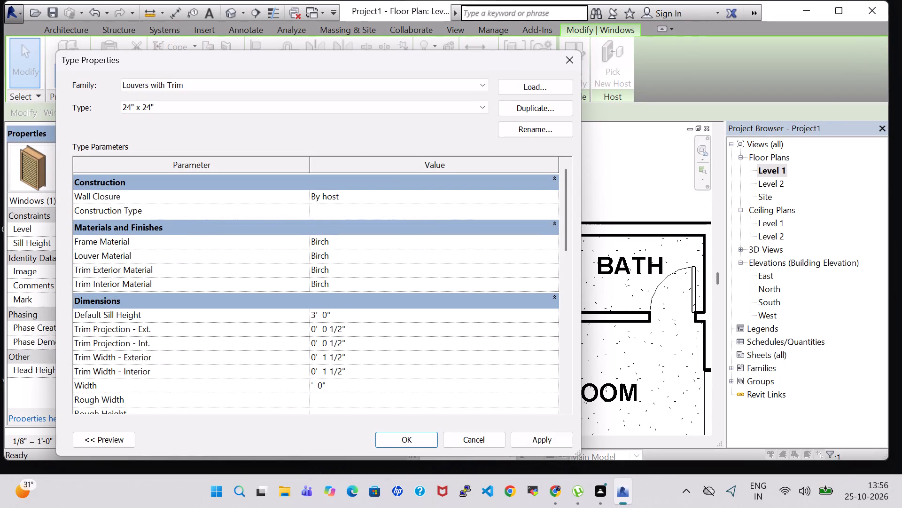
pyautogui.press('5')
pyautogui.press('Return')
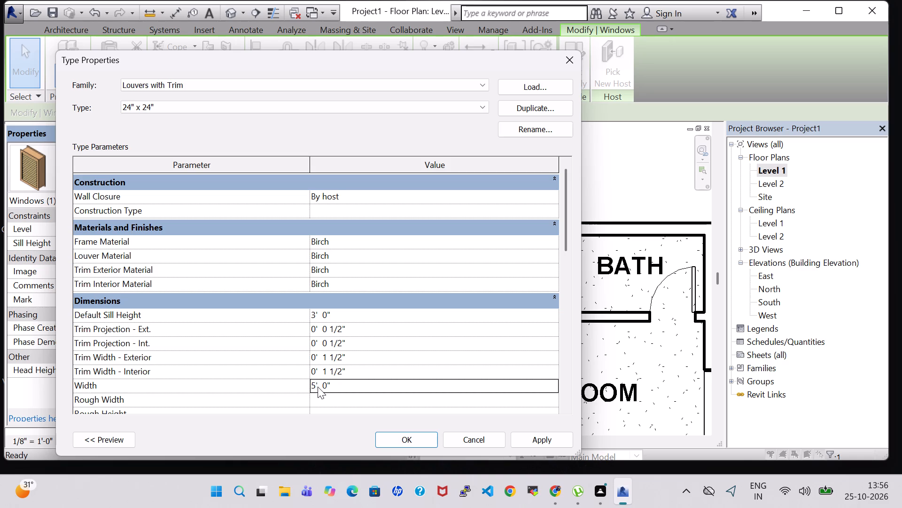
pyautogui.click(539, 438)
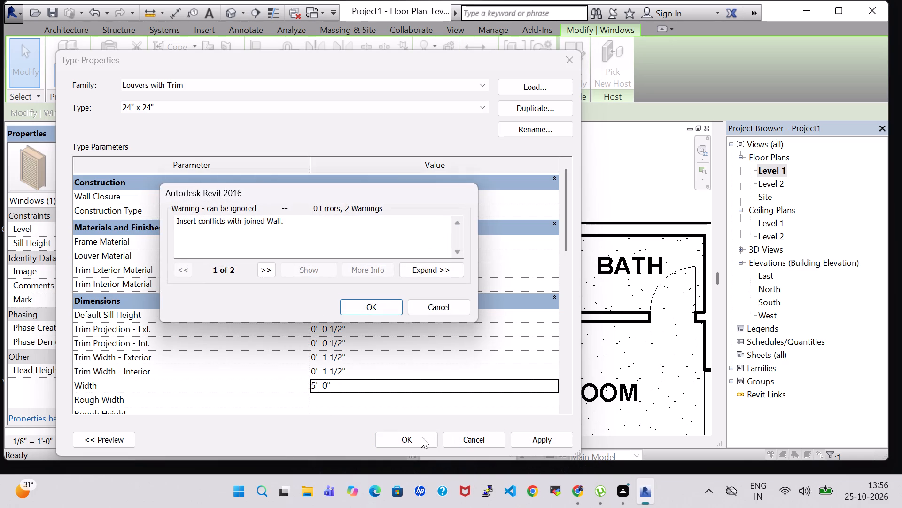
pyautogui.click(376, 308)
pyautogui.click(410, 434)
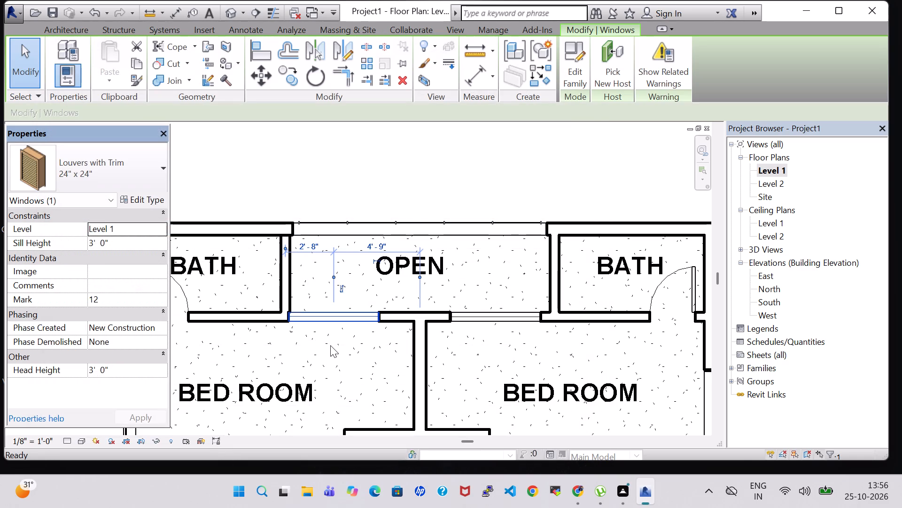
# Shift the left-hand bedroom's louvered window toward the wall dividing the bedrooms, to 3'-6" from the bath wall.
pyautogui.click(331, 318)
pyautogui.press('Right')
pyautogui.press('Right')
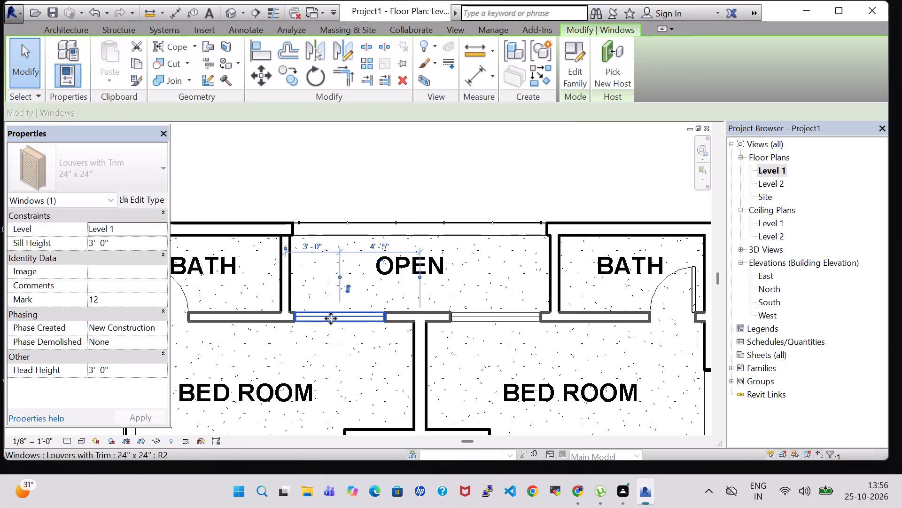
pyautogui.press('Right')
pyautogui.press('Right')
pyautogui.press('Right')
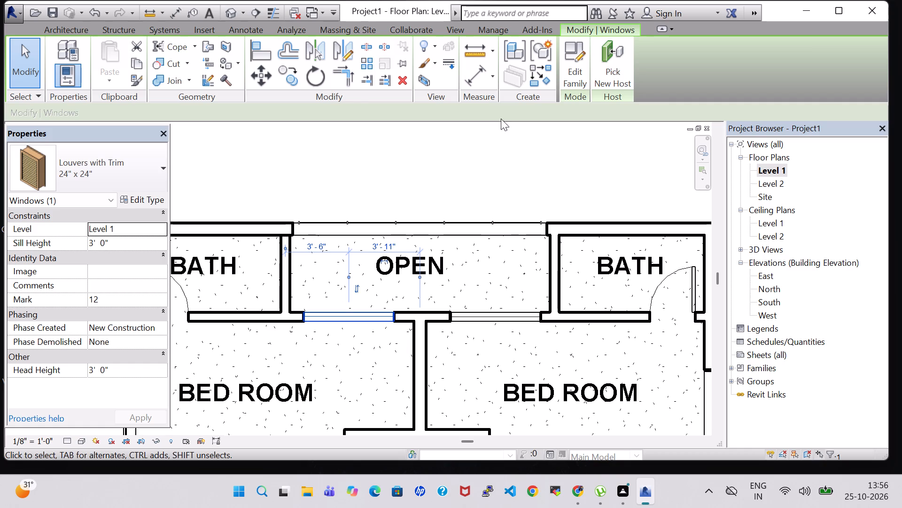
pyautogui.click(502, 146)
# Inspect the widened louvered windows at both open areas in the 3D view, from the side, back and front of the house.
pyautogui.click(230, 8)
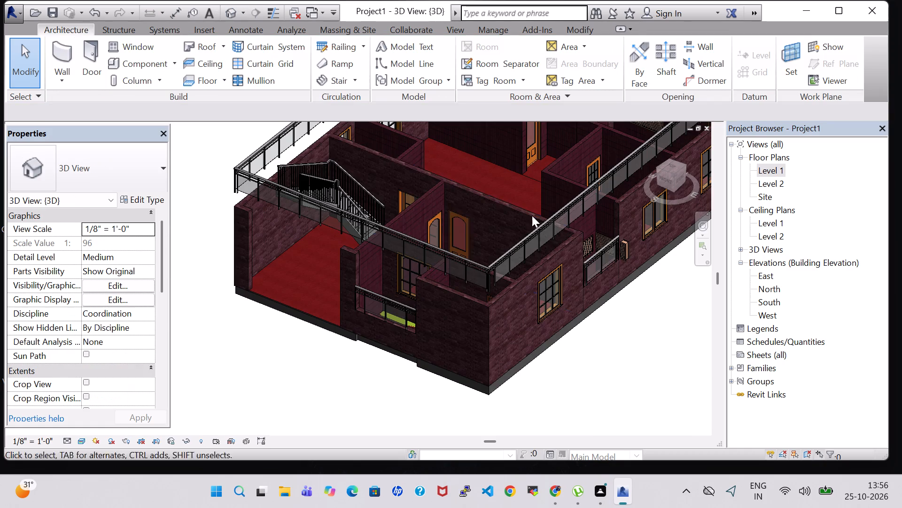
pyautogui.moveTo(607, 351); pyautogui.dragTo(549, 356, button='middle')
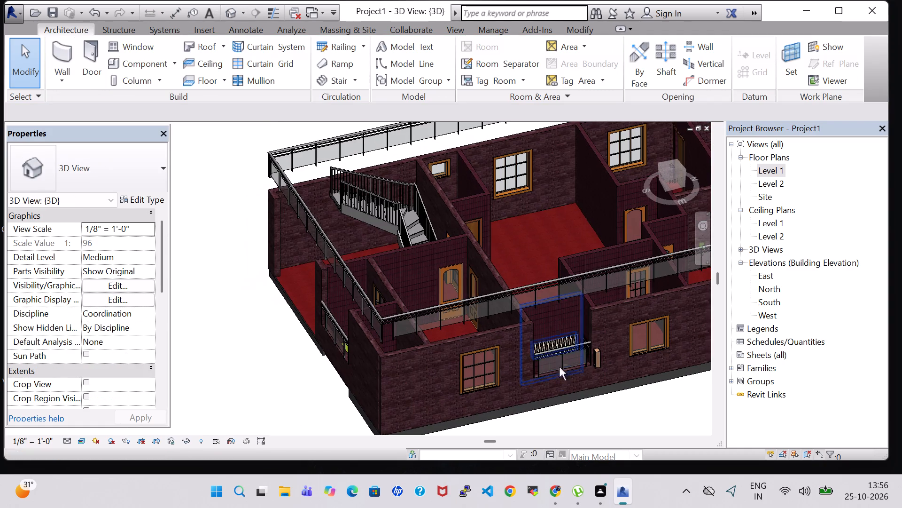
pyautogui.scroll(9, 585, 374)
pyautogui.moveTo(557, 316); pyautogui.dragTo(477, 292, button='middle')
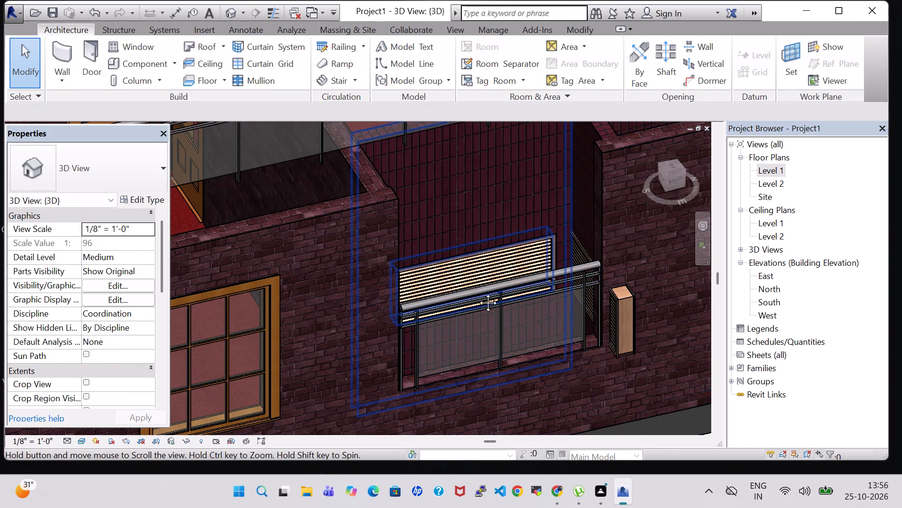
pyautogui.moveTo(477, 292); pyautogui.dragTo(280, 211, button='middle')
pyautogui.scroll(-5, 571, 384)
pyautogui.keyDown('shift'); pyautogui.moveTo(584, 372); pyautogui.dragTo(385, 358, button='middle'); pyautogui.keyUp('shift')
pyautogui.moveTo(410, 356); pyautogui.dragTo(410, 341, button='middle')
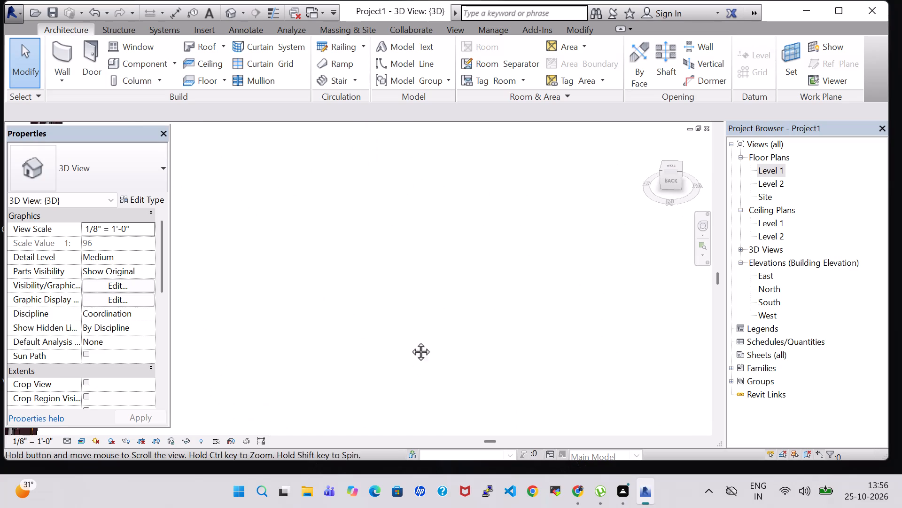
pyautogui.moveTo(410, 341); pyautogui.dragTo(445, 228, button='middle')
pyautogui.moveTo(376, 333); pyautogui.dragTo(493, 228, button='middle')
pyautogui.moveTo(357, 408); pyautogui.dragTo(461, 211, button='middle')
pyautogui.moveTo(261, 300); pyautogui.dragTo(429, 405, button='middle')
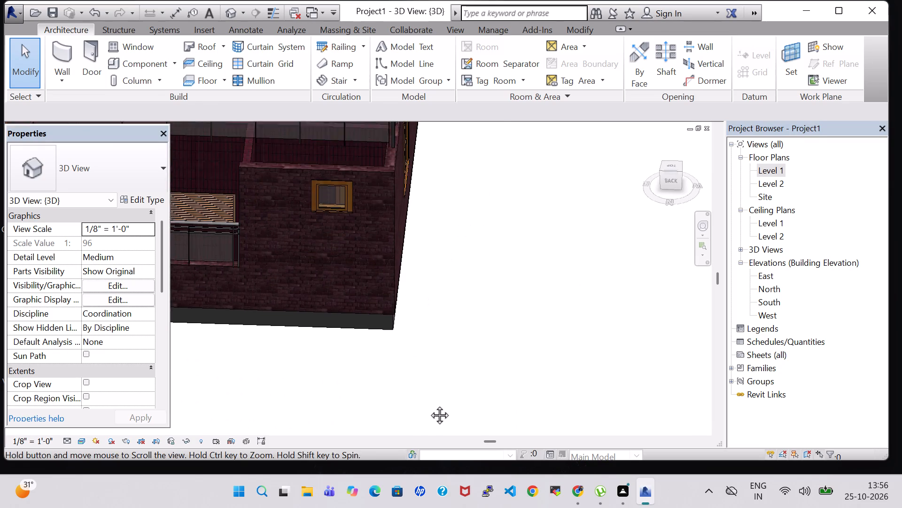
pyautogui.moveTo(429, 405); pyautogui.dragTo(469, 434, button='middle')
pyautogui.scroll(1, 469, 434)
pyautogui.moveTo(501, 332); pyautogui.dragTo(577, 349, button='middle')
pyautogui.keyDown('shift'); pyautogui.moveTo(639, 310); pyautogui.dragTo(636, 359, button='middle'); pyautogui.keyUp('shift')
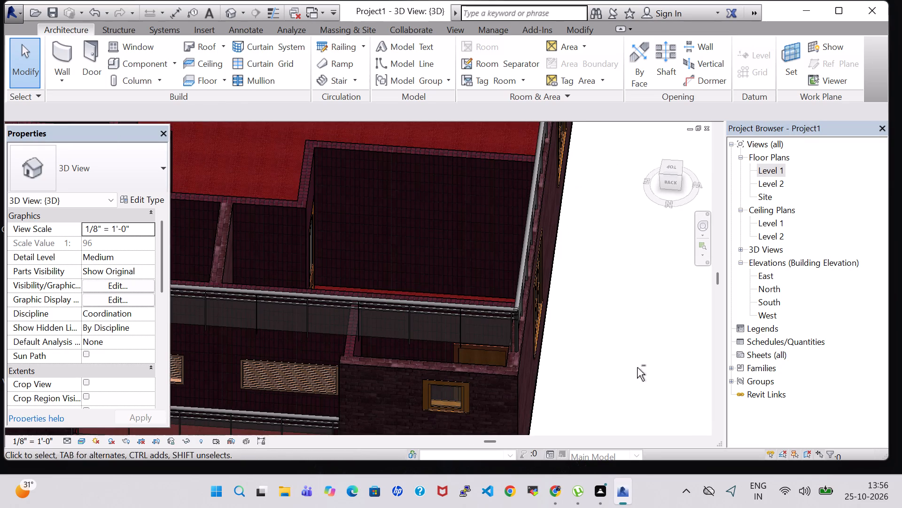
pyautogui.keyDown('shift'); pyautogui.middleClick(637, 367); pyautogui.keyUp('shift')
pyautogui.moveTo(601, 336); pyautogui.dragTo(671, 323, button='middle')
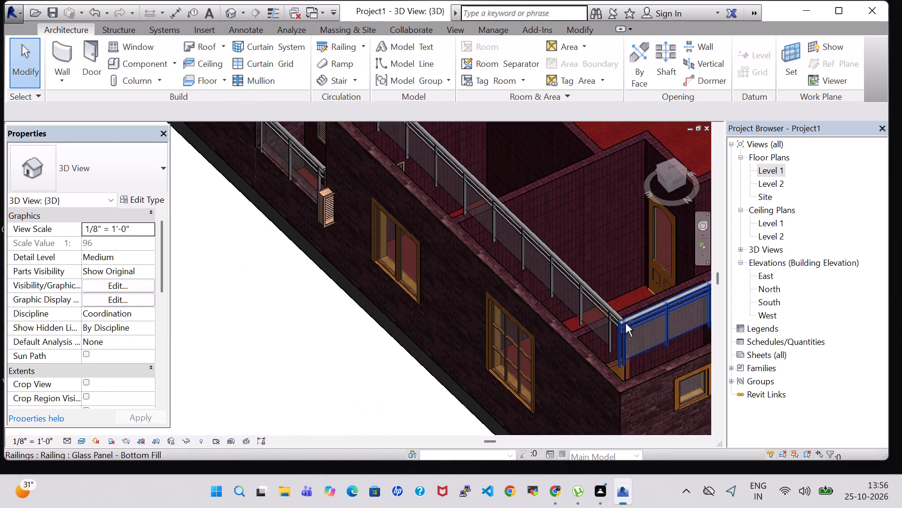
pyautogui.moveTo(295, 333); pyautogui.dragTo(488, 319, button='middle')
pyautogui.moveTo(438, 259); pyautogui.dragTo(320, 448, button='middle')
pyautogui.moveTo(368, 223); pyautogui.dragTo(396, 239, button='middle')
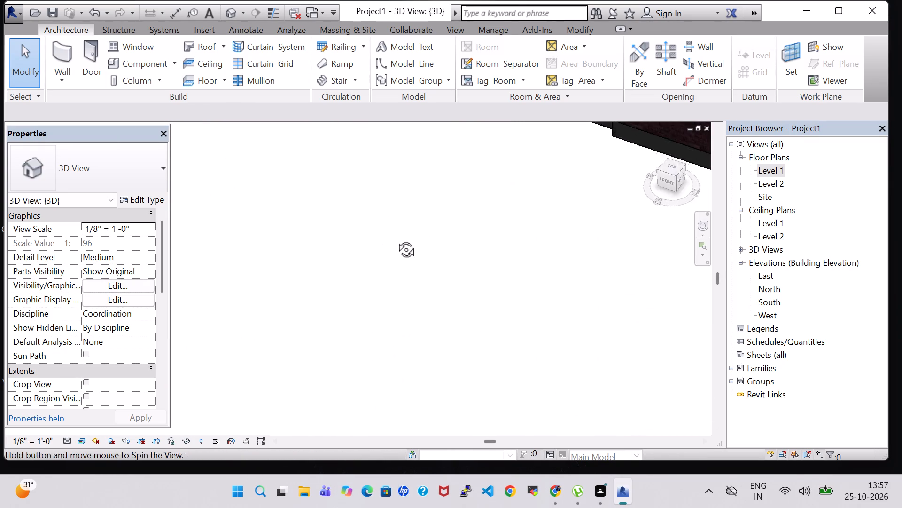
pyautogui.moveTo(396, 239); pyautogui.dragTo(433, 239, button='middle')
pyautogui.moveTo(467, 204); pyautogui.dragTo(324, 361, button='middle')
pyautogui.moveTo(377, 295); pyautogui.dragTo(362, 207, button='middle')
pyautogui.scroll(-3, 375, 286)
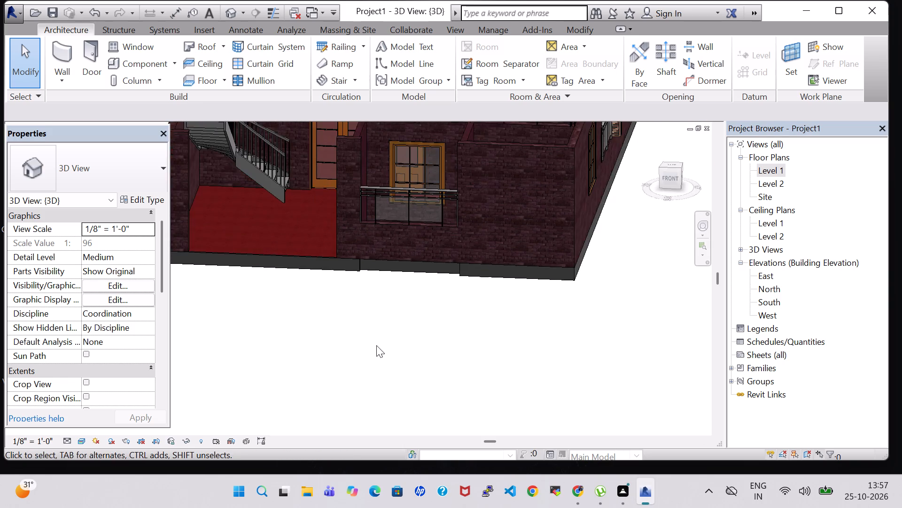
pyautogui.scroll(-3, 376, 346)
pyautogui.keyDown('shift'); pyautogui.moveTo(376, 341); pyautogui.dragTo(391, 309, button='middle'); pyautogui.keyUp('shift')
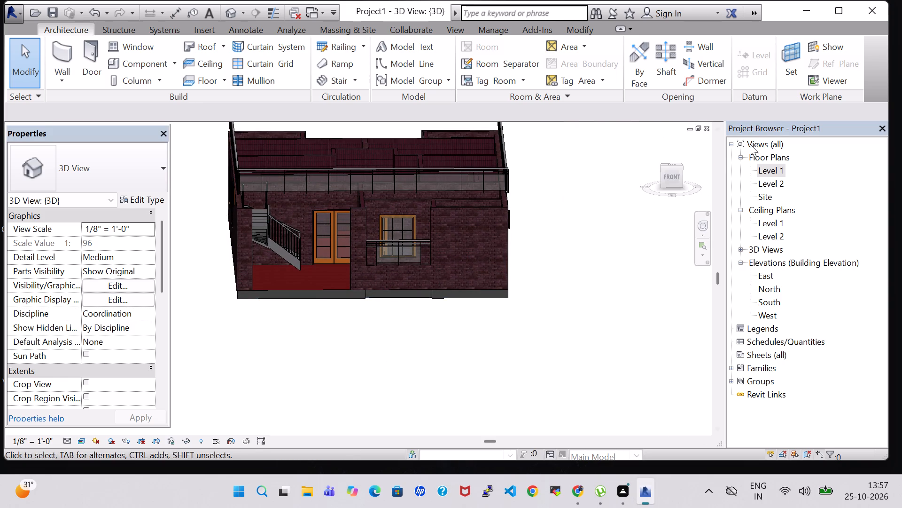
# Back in the Level 1 floor plan, duplicate the type of the louvered window between kitchen and open area as DOUBLE.
pyautogui.doubleClick(765, 170)
pyautogui.scroll(-3, 430, 294)
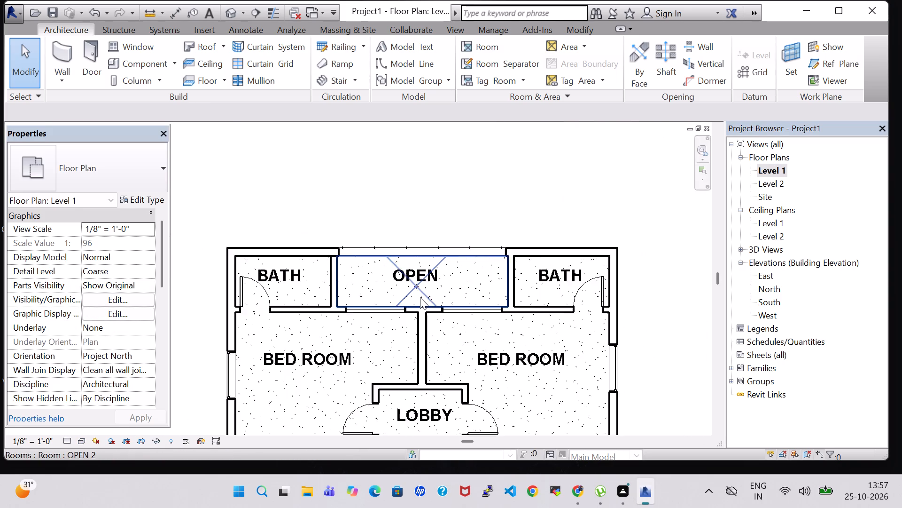
pyautogui.scroll(-3, 420, 297)
pyautogui.moveTo(663, 322); pyautogui.dragTo(635, 205, button='middle')
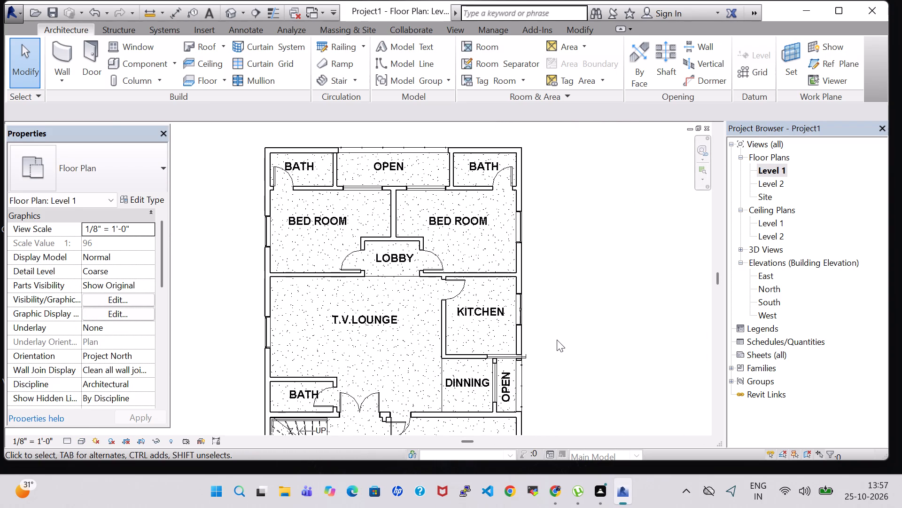
pyautogui.scroll(4, 557, 340)
pyautogui.click(472, 370)
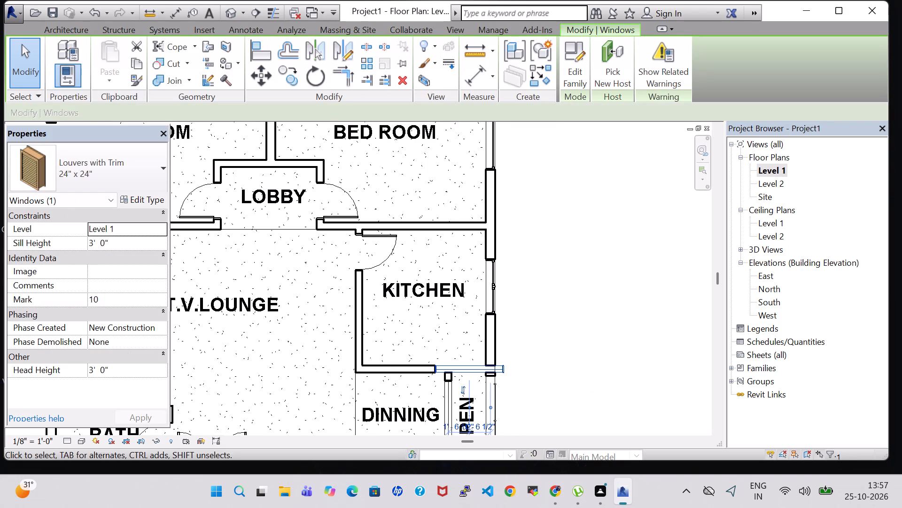
pyautogui.click(138, 196)
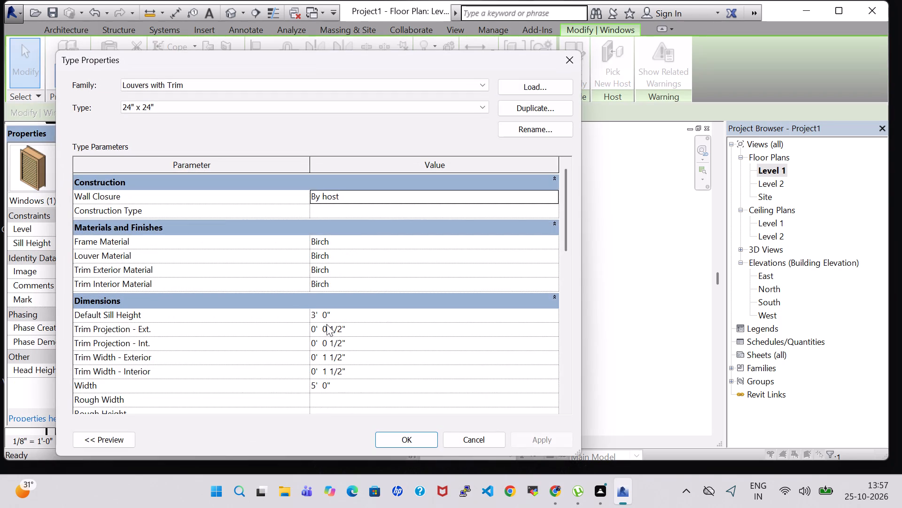
pyautogui.click(523, 111)
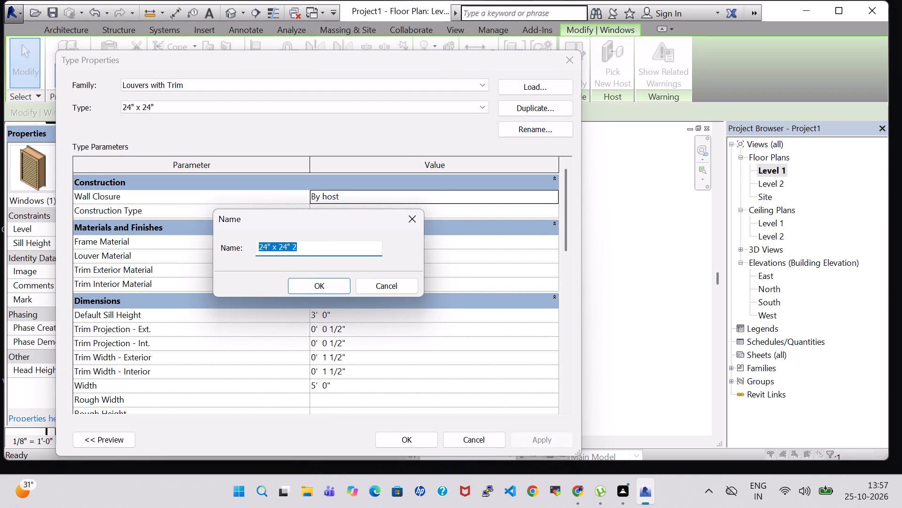
pyautogui.press('BackSpace')
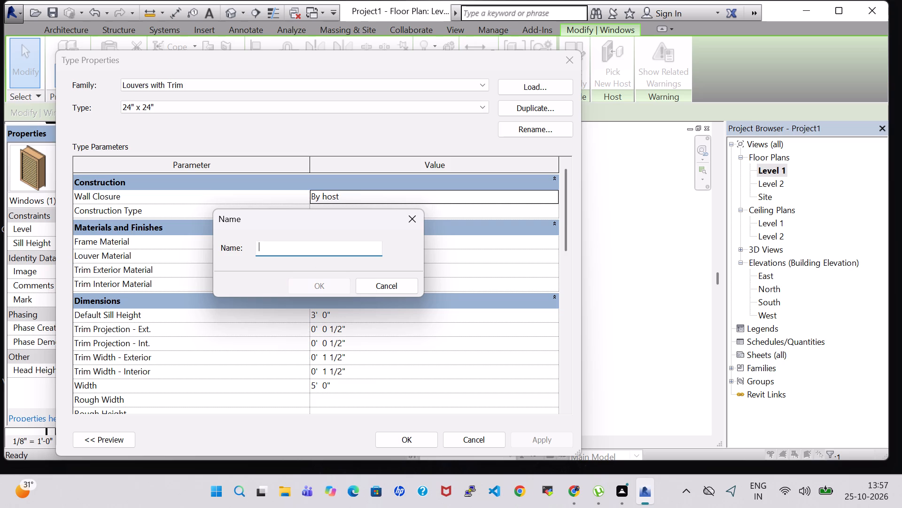
pyautogui.write('DOBLE')
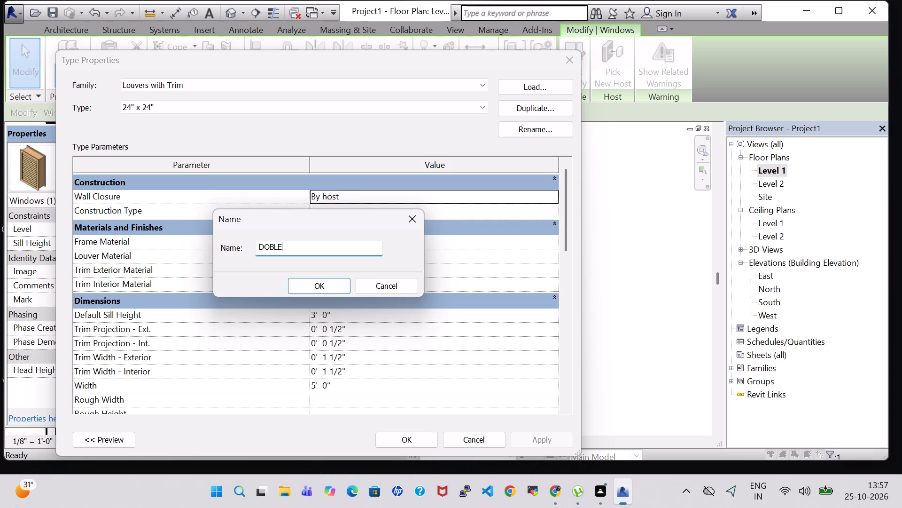
pyautogui.click(268, 247)
pyautogui.press('u')
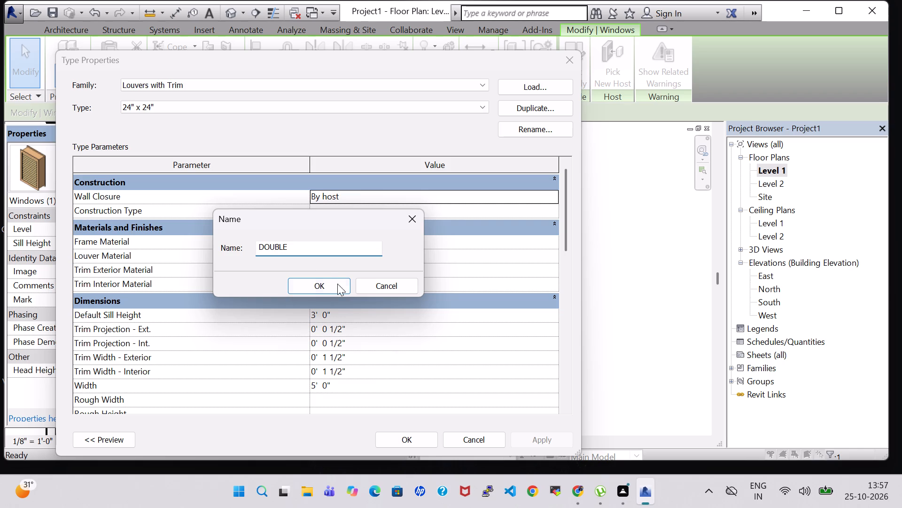
pyautogui.click(338, 288)
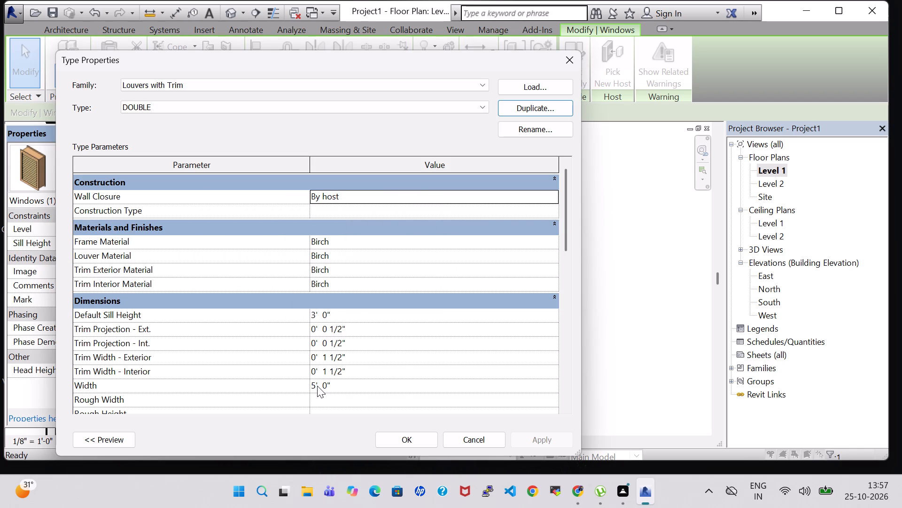
# Set the Width of the DOUBLE louvered window type to 2' 0".
pyautogui.click(317, 386)
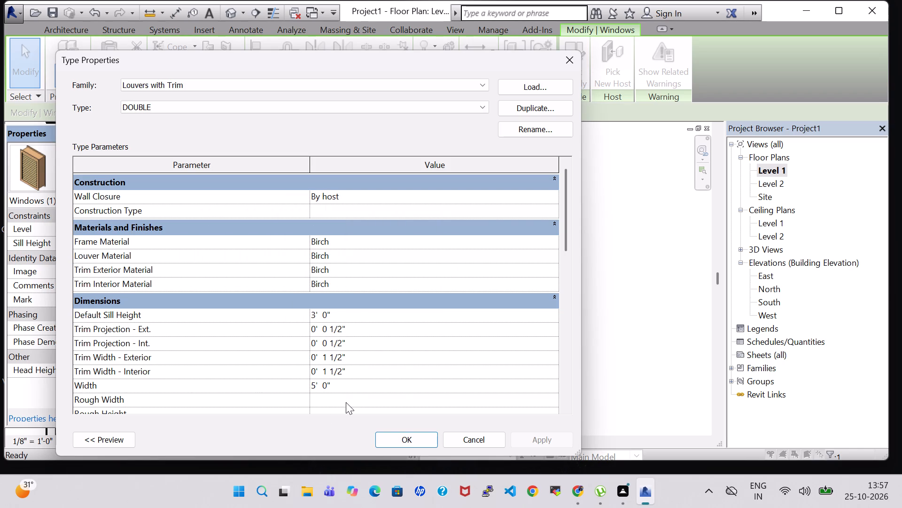
pyautogui.press('BackSpace')
pyautogui.press('2')
pyautogui.click(425, 435)
pyautogui.click(566, 347)
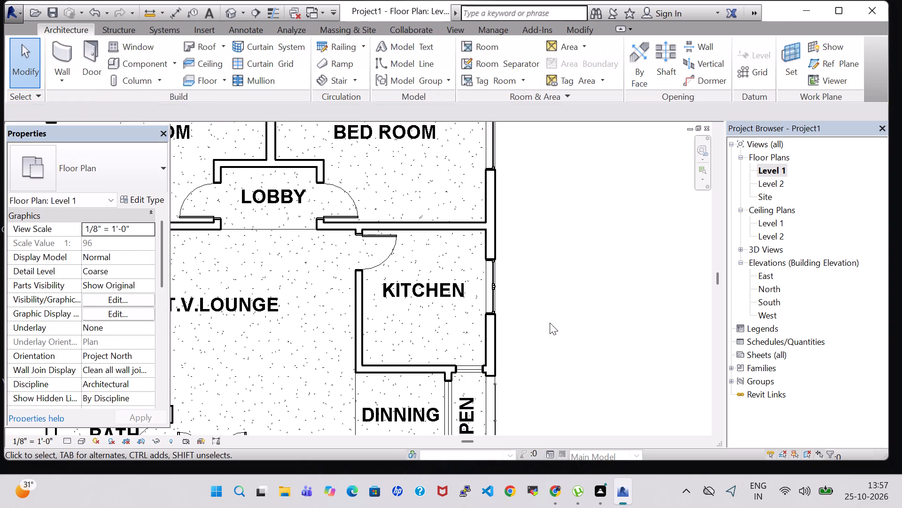
# Change the louvered window between the dining room and the open area to the DOUBLE type.
pyautogui.click(464, 365)
pyautogui.moveTo(558, 323); pyautogui.dragTo(563, 243, button='middle')
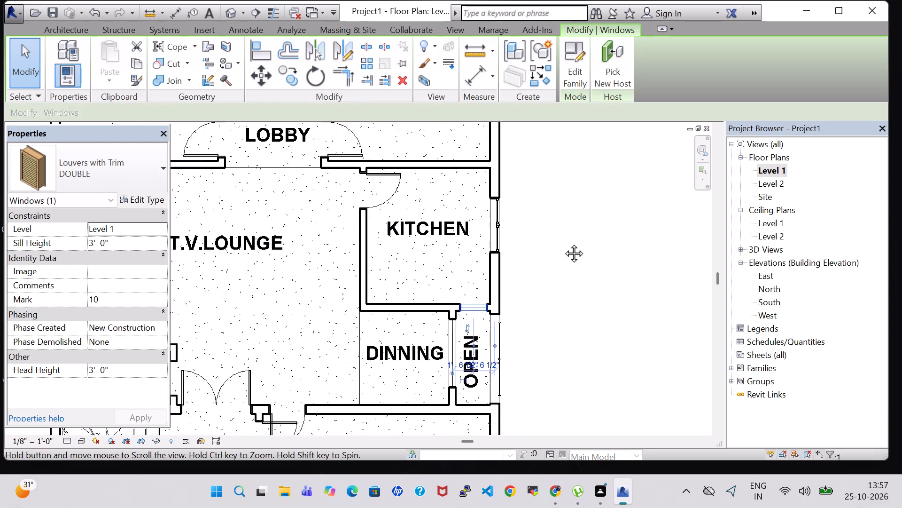
pyautogui.moveTo(563, 243); pyautogui.dragTo(564, 239, button='middle')
pyautogui.scroll(1, 564, 239)
pyautogui.click(435, 337)
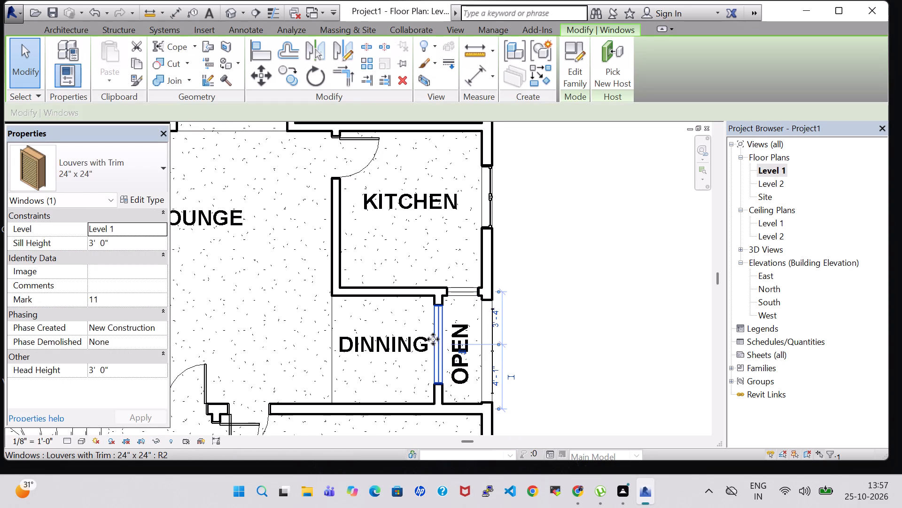
pyautogui.click(123, 171)
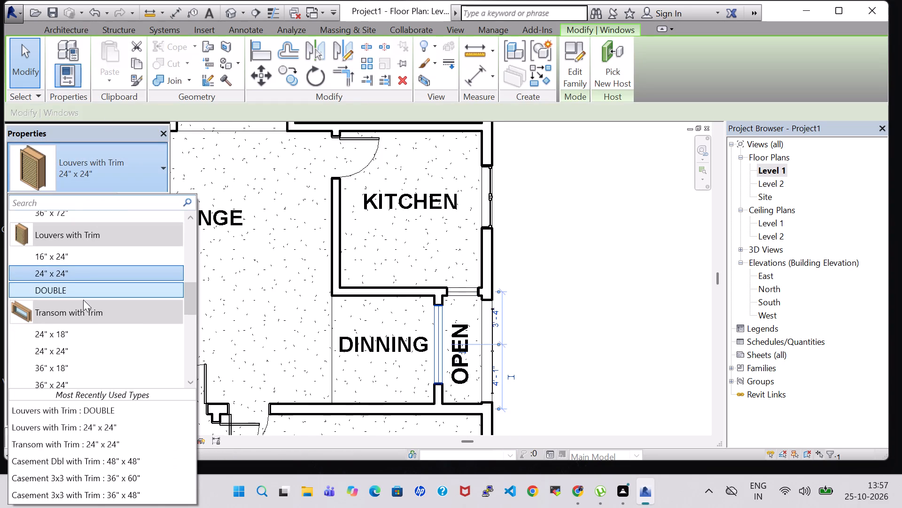
pyautogui.click(79, 289)
pyautogui.click(594, 286)
# Load the Skylight family from the US Imperial Windows library and leave the placement without adding one.
pyautogui.scroll(-1, 594, 286)
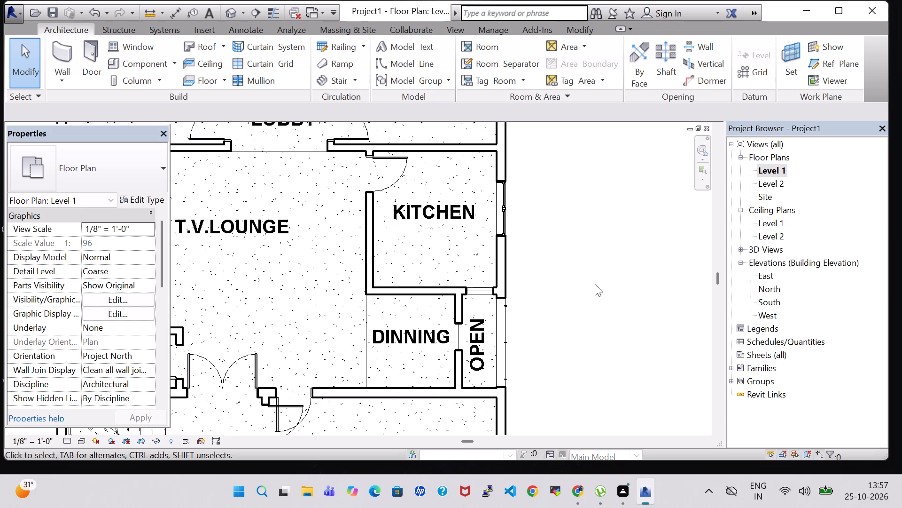
pyautogui.scroll(-3, 595, 285)
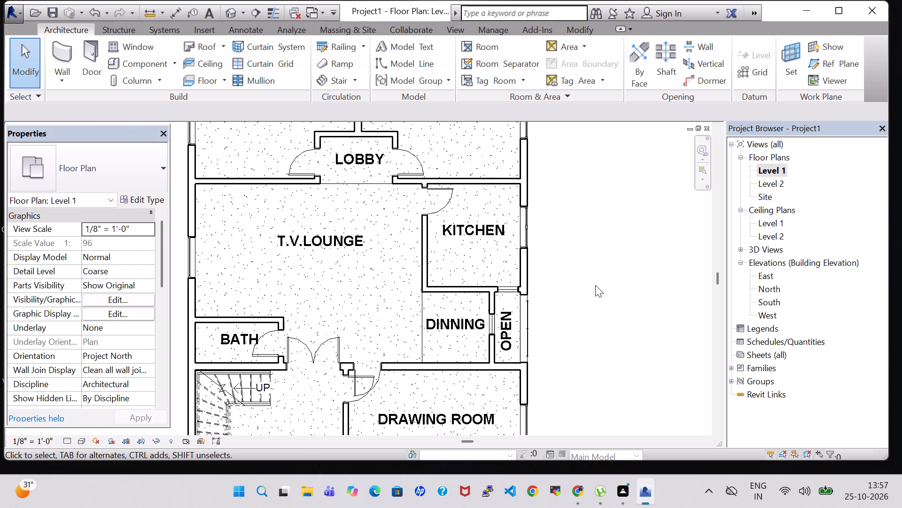
pyautogui.moveTo(595, 285); pyautogui.dragTo(583, 282, button='middle')
pyautogui.scroll(-2, 583, 282)
pyautogui.moveTo(596, 280); pyautogui.dragTo(565, 271, button='middle')
pyautogui.scroll(-2, 565, 271)
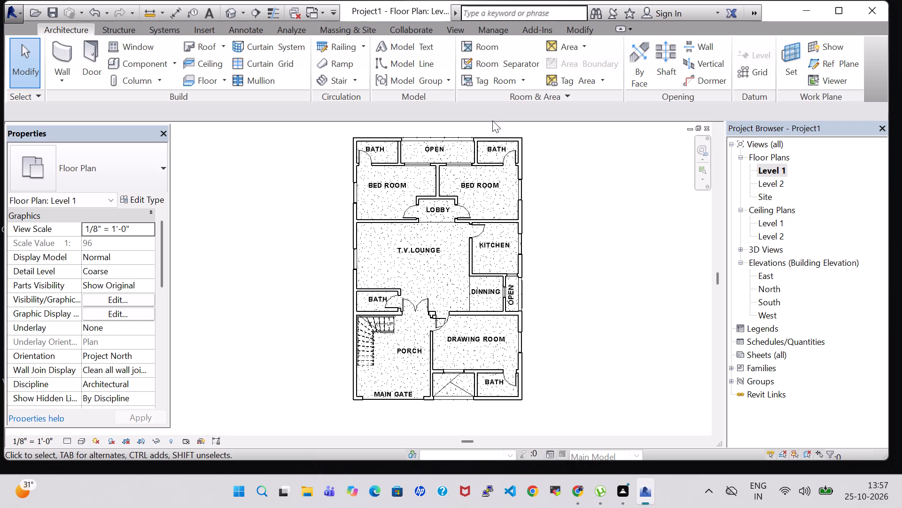
pyautogui.click(132, 48)
pyautogui.click(584, 71)
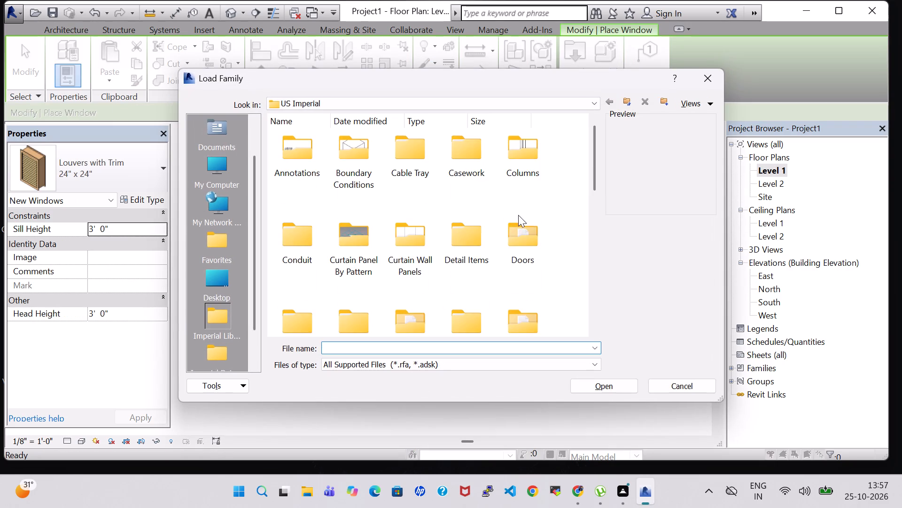
pyautogui.scroll(-3, 518, 215)
pyautogui.scroll(-2, 455, 287)
pyautogui.doubleClick(423, 286)
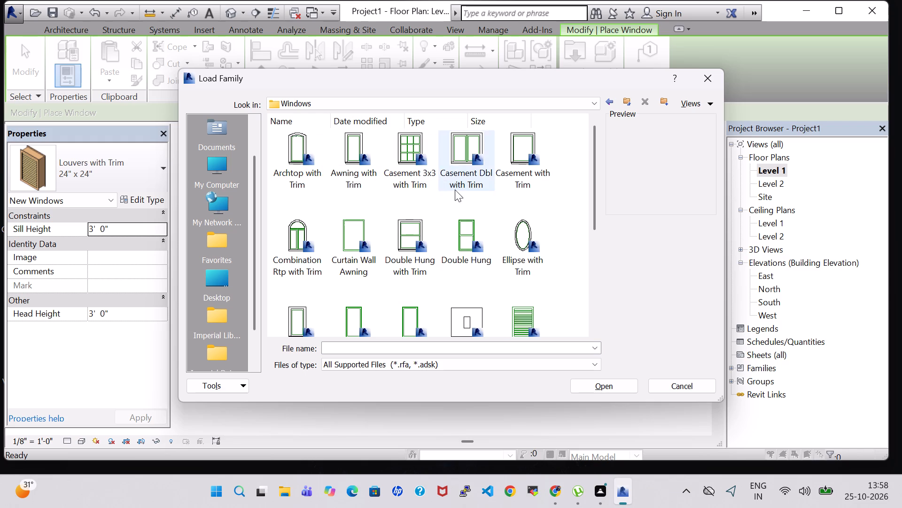
pyautogui.scroll(-1, 479, 257)
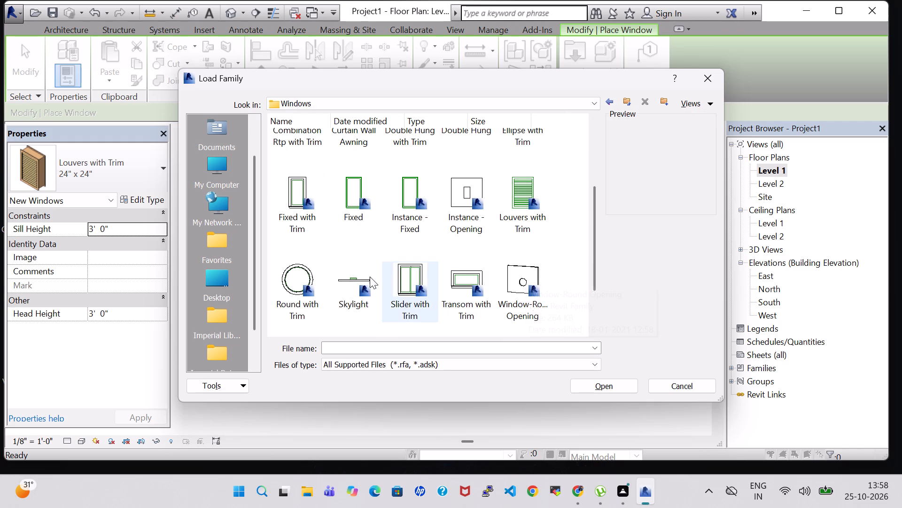
pyautogui.click(355, 278)
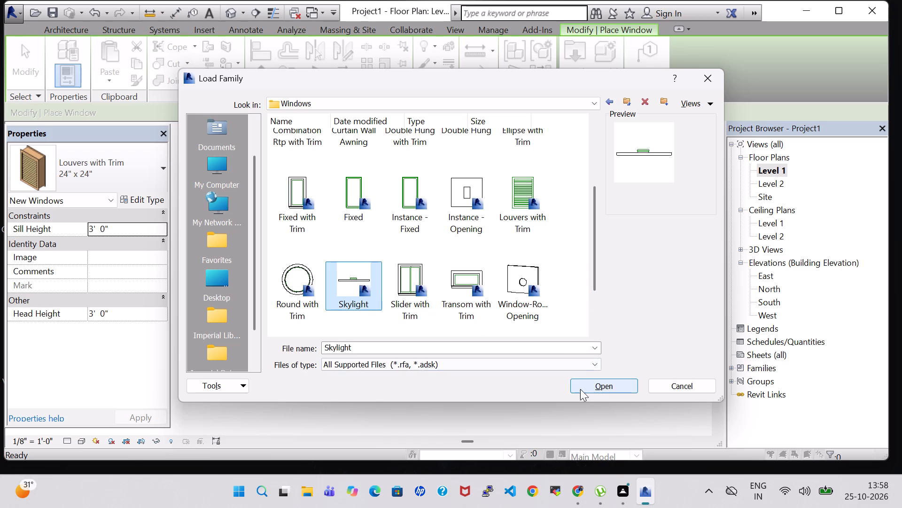
pyautogui.click(592, 389)
pyautogui.scroll(6, 392, 325)
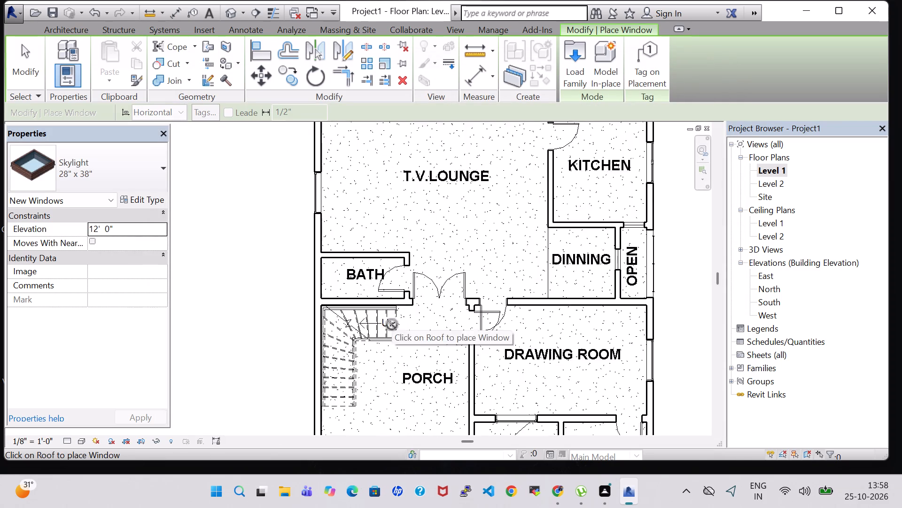
pyautogui.scroll(3, 392, 325)
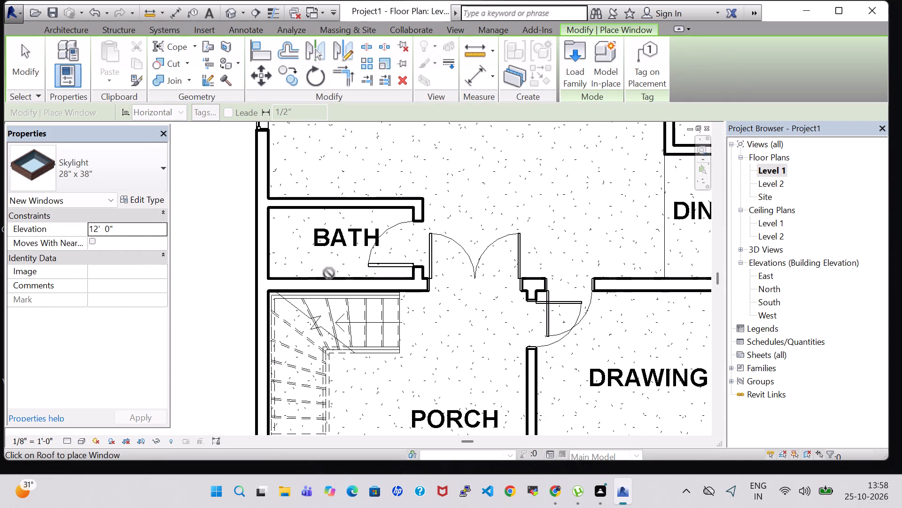
pyautogui.press('Escape')
pyautogui.press('Escape')
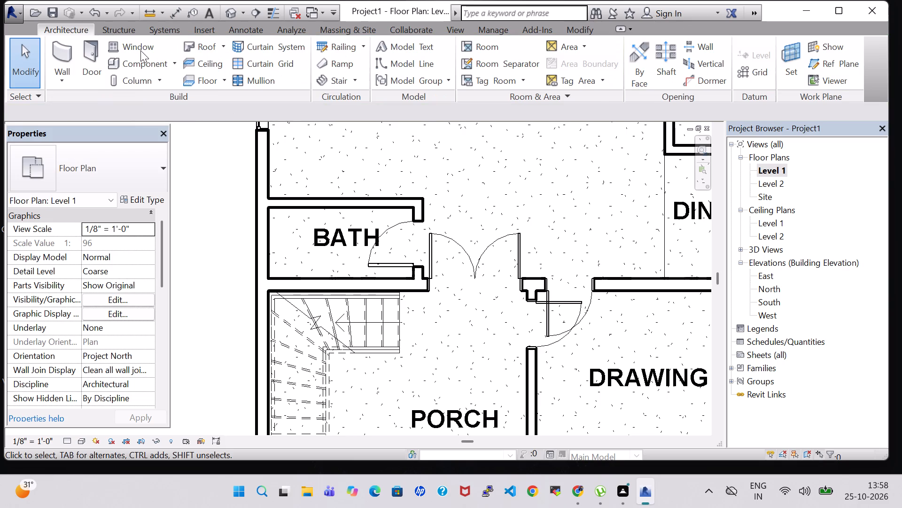
# Load the Window-Square Opening family from the US Imperial Windows library for placement.
pyautogui.click(140, 50)
pyautogui.click(577, 75)
pyautogui.scroll(-3, 501, 212)
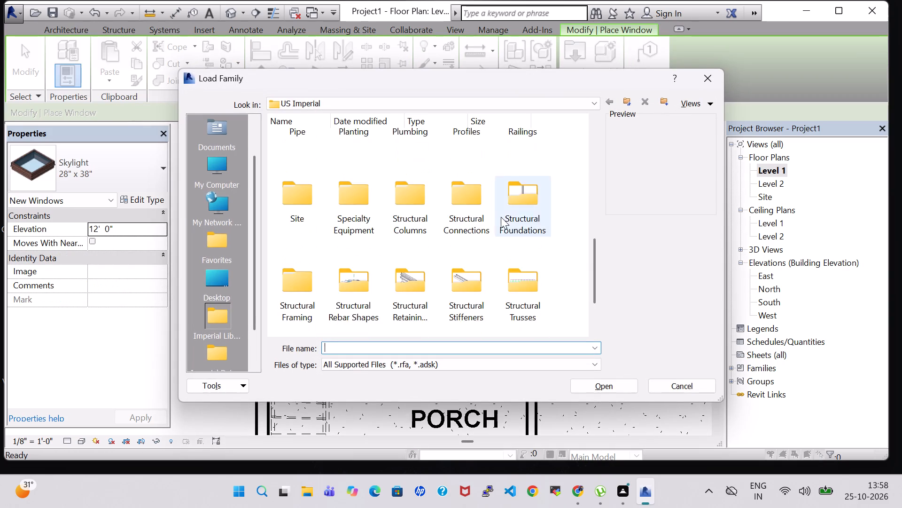
pyautogui.scroll(-4, 501, 217)
pyautogui.doubleClick(412, 286)
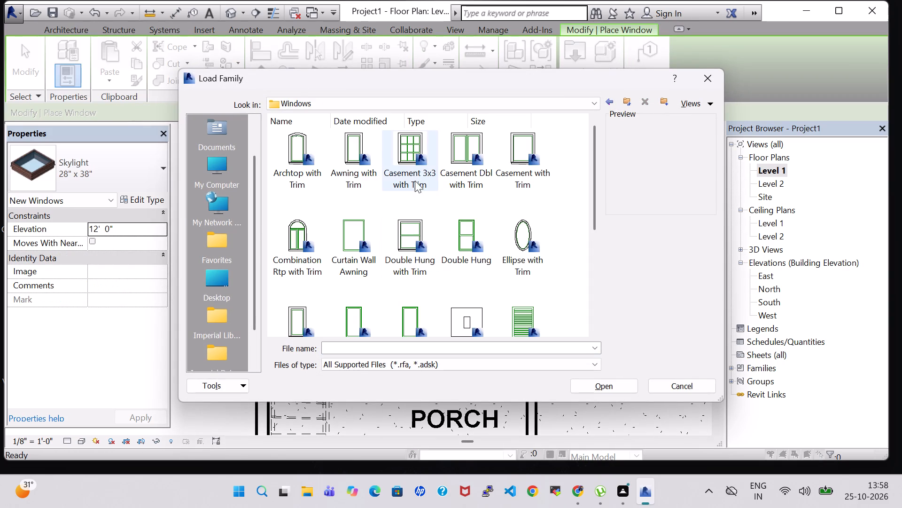
pyautogui.scroll(-1, 550, 165)
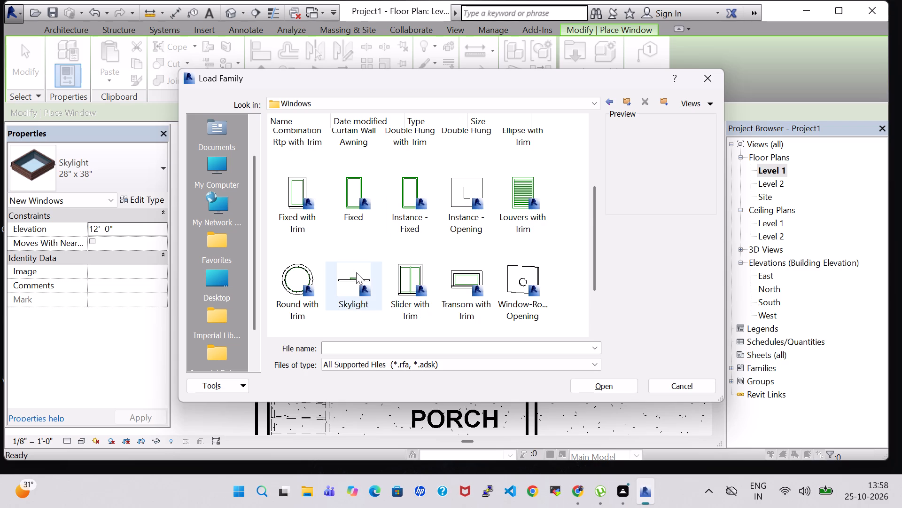
pyautogui.scroll(-1, 356, 272)
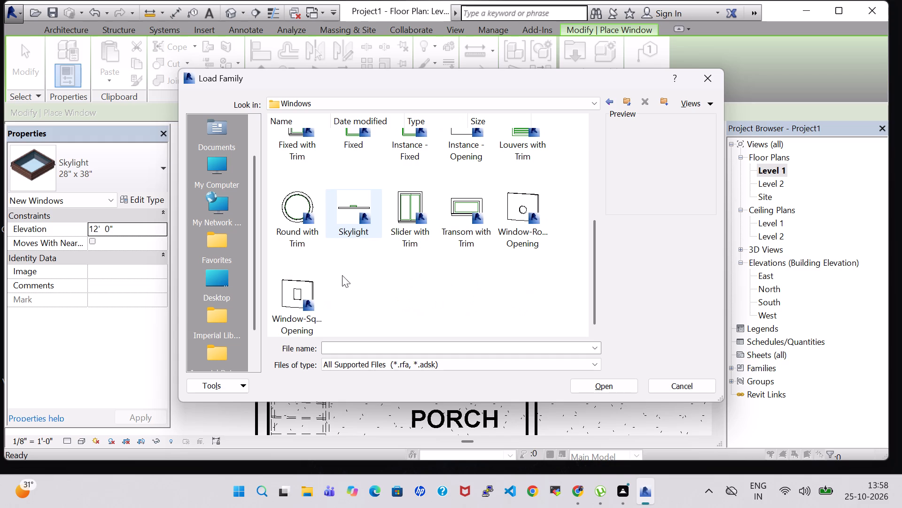
pyautogui.click(290, 296)
pyautogui.click(619, 386)
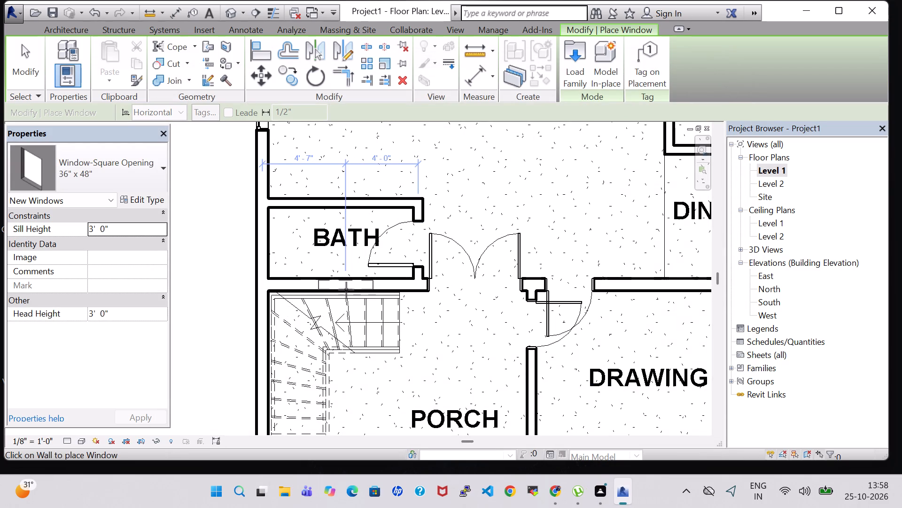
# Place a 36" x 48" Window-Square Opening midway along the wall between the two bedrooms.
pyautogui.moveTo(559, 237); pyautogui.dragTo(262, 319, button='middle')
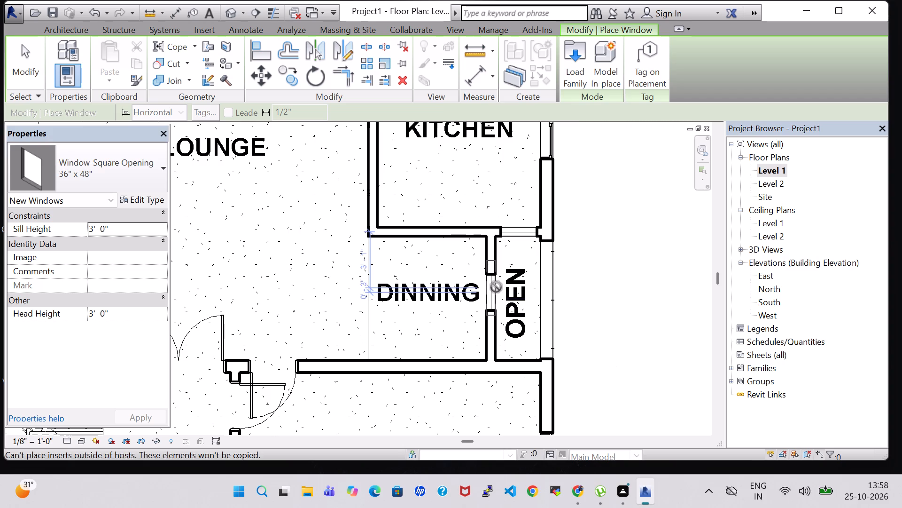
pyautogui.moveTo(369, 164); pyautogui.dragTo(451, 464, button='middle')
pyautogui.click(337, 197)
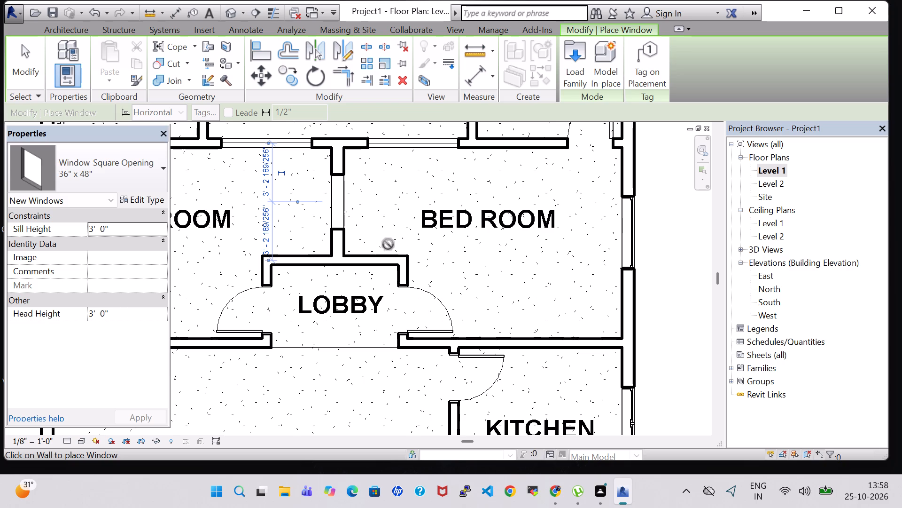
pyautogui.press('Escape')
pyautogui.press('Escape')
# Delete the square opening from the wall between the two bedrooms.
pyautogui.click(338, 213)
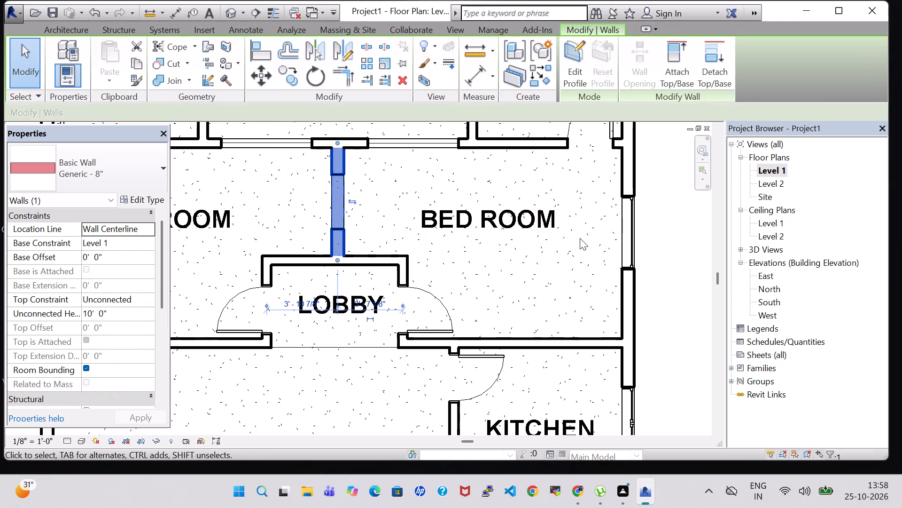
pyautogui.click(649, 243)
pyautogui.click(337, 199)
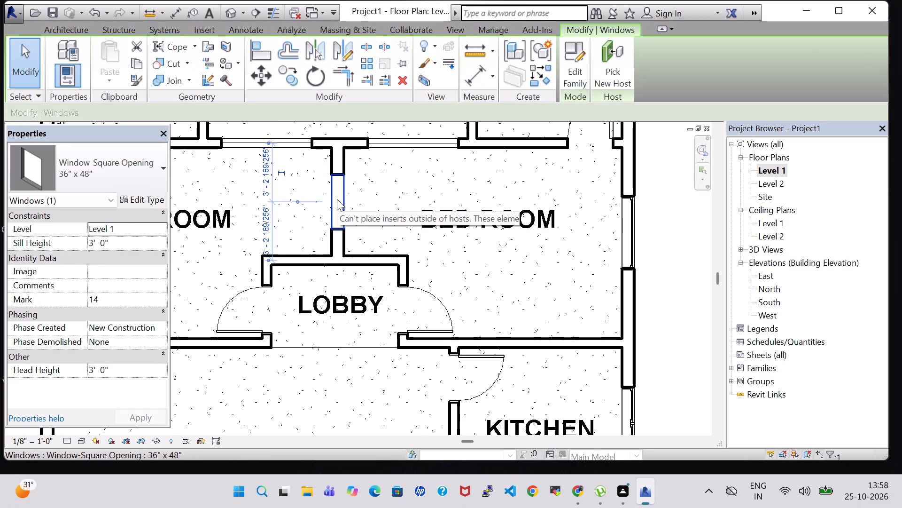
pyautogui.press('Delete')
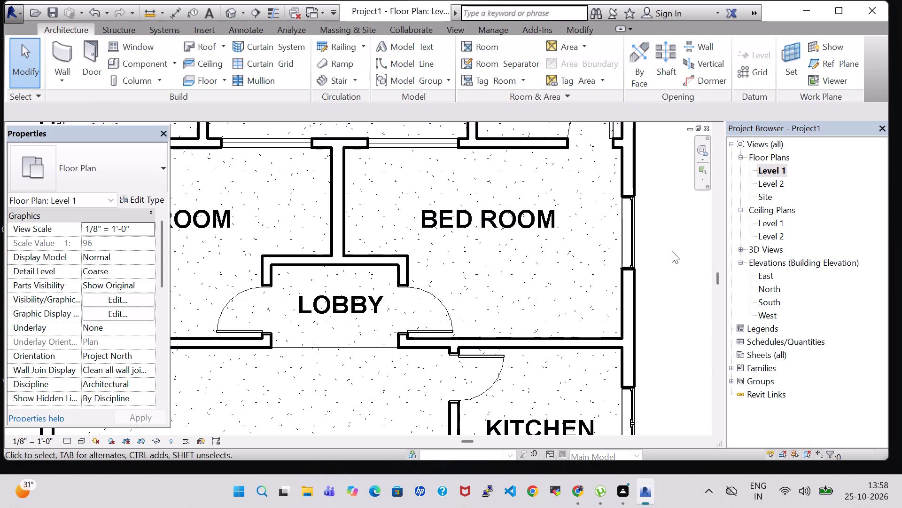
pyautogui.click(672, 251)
# Set the Width of the 24" x 24" Louvers with Trim type to 4' 0", using the left-hand bedroom's window onto the open area.
pyautogui.scroll(-4, 672, 251)
pyautogui.moveTo(672, 252); pyautogui.dragTo(592, 256, button='middle')
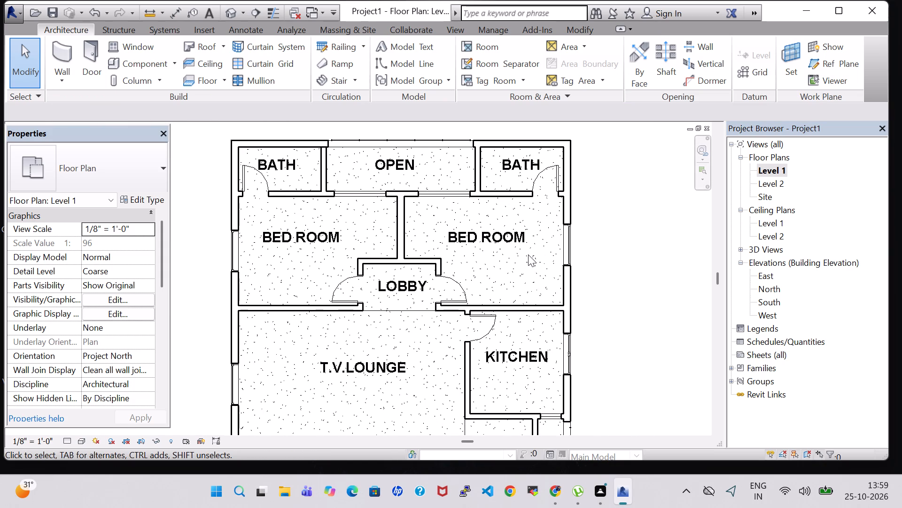
pyautogui.click(370, 199)
pyautogui.click(133, 202)
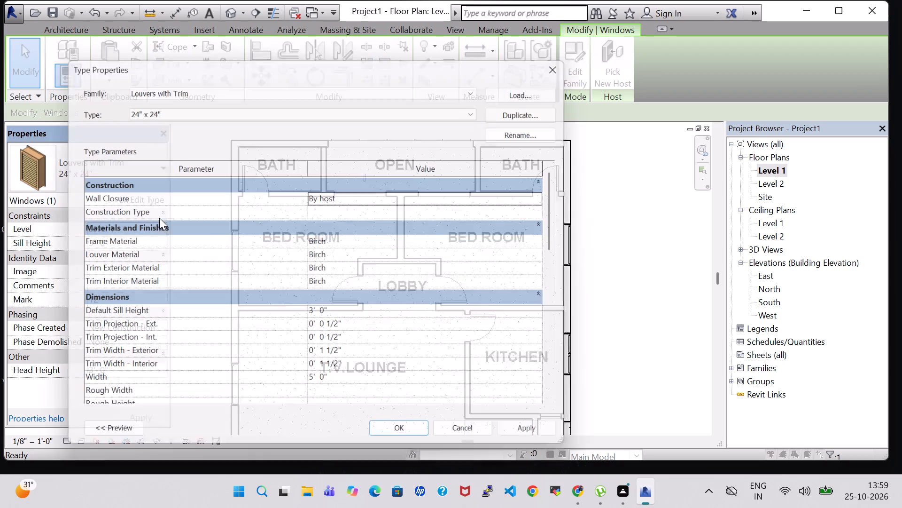
pyautogui.click(315, 384)
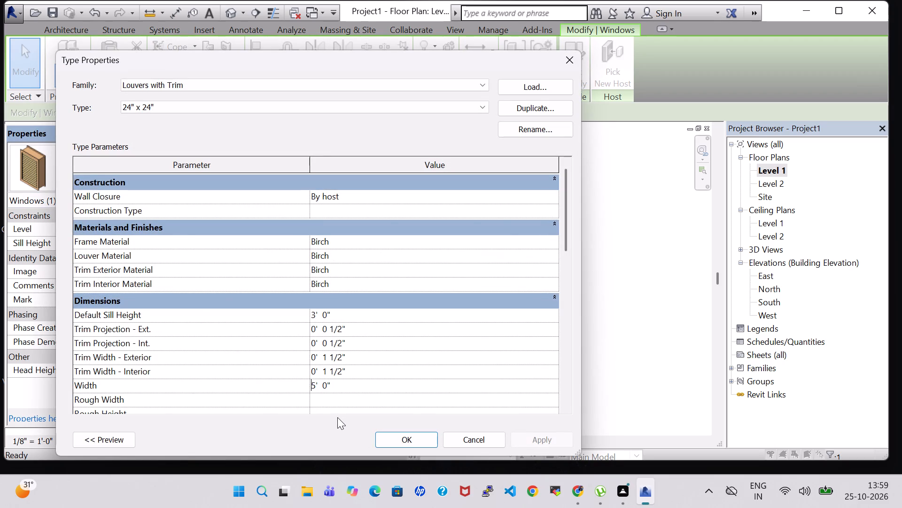
pyautogui.press('Right')
pyautogui.press('BackSpace')
pyautogui.press('4')
pyautogui.click(549, 435)
pyautogui.click(428, 437)
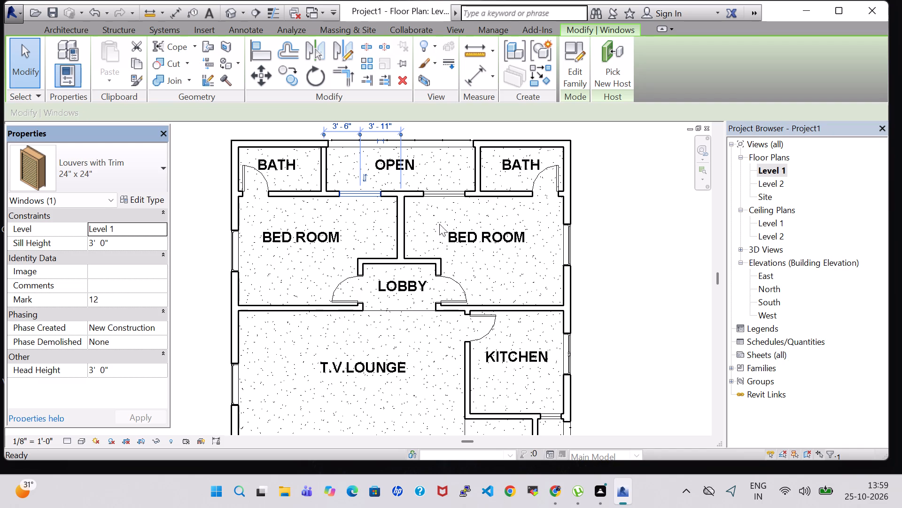
pyautogui.click(444, 196)
pyautogui.click(643, 229)
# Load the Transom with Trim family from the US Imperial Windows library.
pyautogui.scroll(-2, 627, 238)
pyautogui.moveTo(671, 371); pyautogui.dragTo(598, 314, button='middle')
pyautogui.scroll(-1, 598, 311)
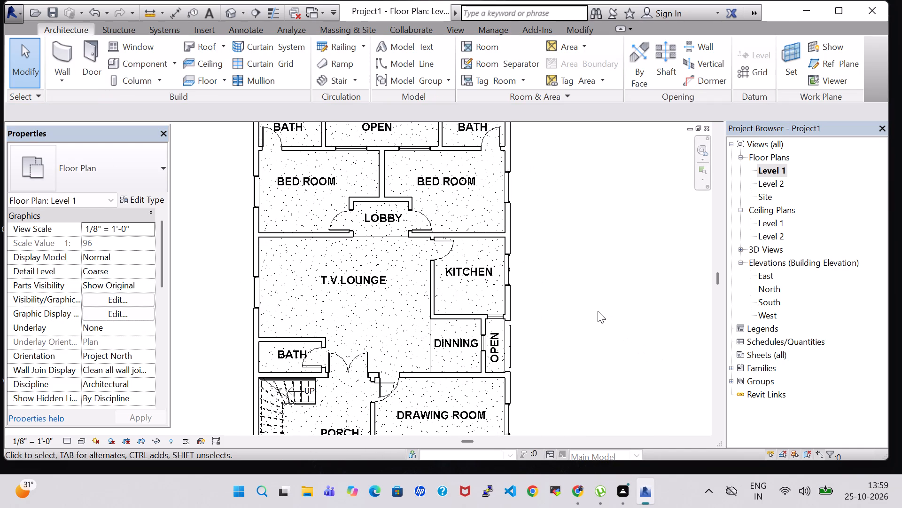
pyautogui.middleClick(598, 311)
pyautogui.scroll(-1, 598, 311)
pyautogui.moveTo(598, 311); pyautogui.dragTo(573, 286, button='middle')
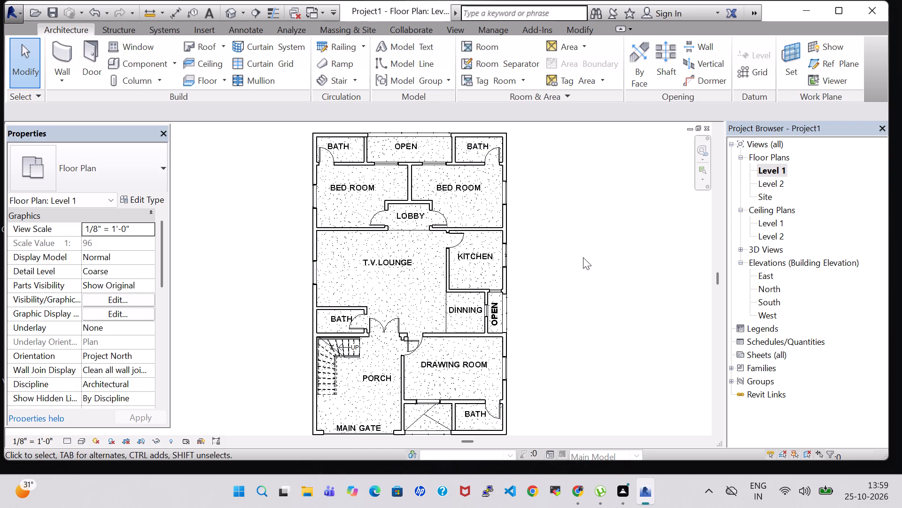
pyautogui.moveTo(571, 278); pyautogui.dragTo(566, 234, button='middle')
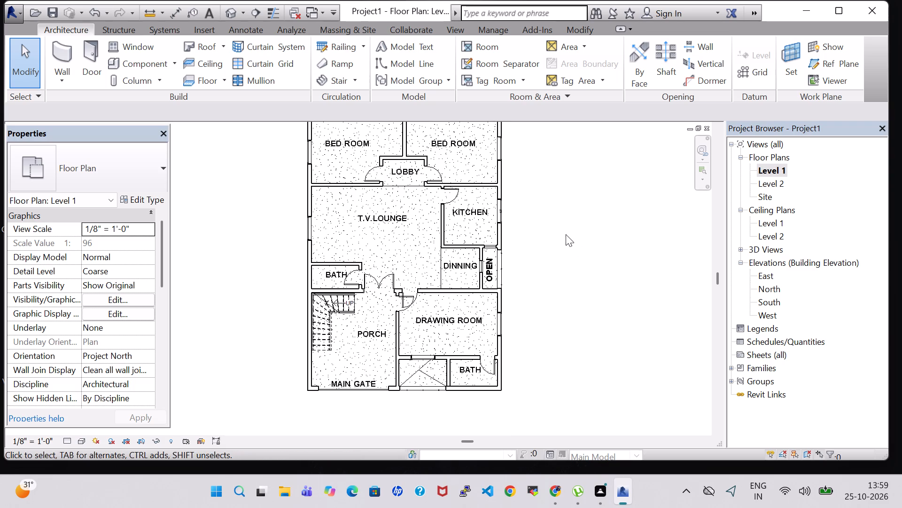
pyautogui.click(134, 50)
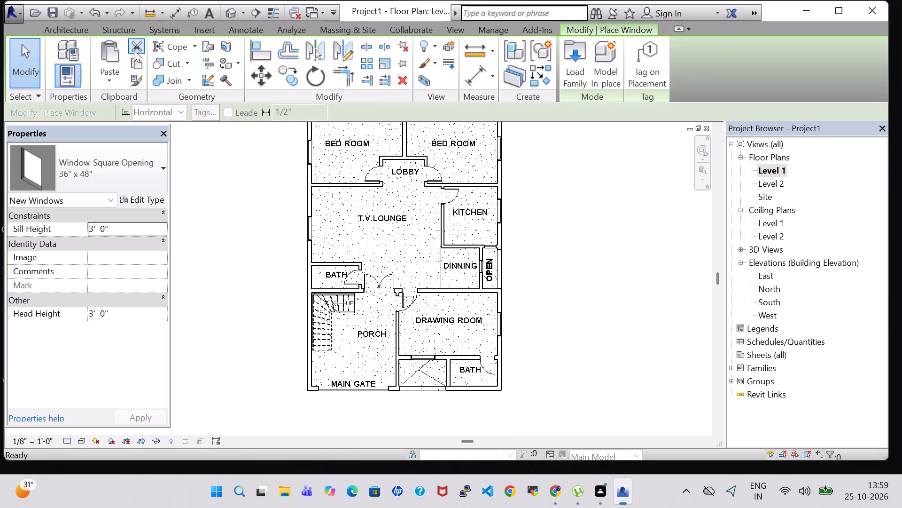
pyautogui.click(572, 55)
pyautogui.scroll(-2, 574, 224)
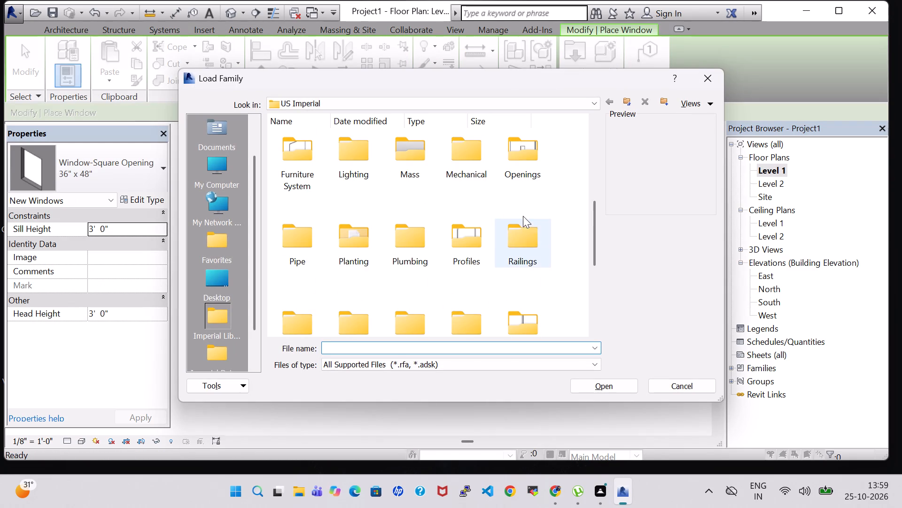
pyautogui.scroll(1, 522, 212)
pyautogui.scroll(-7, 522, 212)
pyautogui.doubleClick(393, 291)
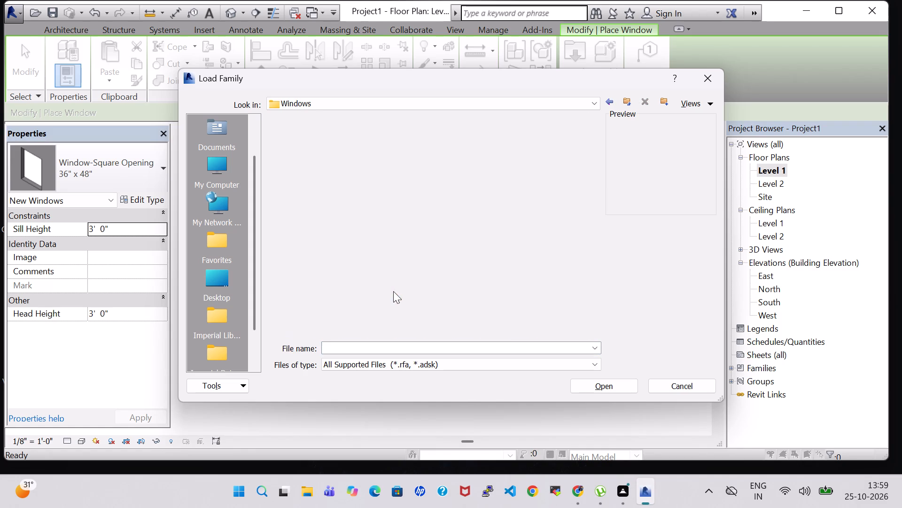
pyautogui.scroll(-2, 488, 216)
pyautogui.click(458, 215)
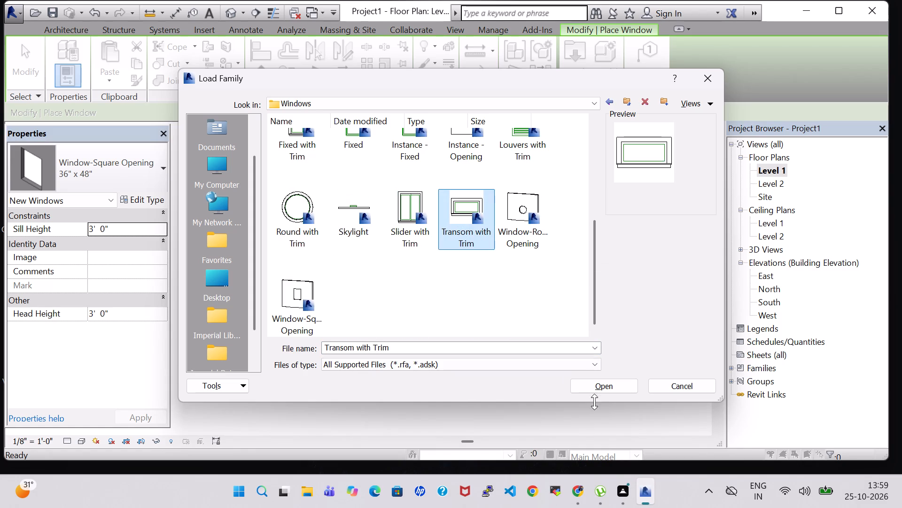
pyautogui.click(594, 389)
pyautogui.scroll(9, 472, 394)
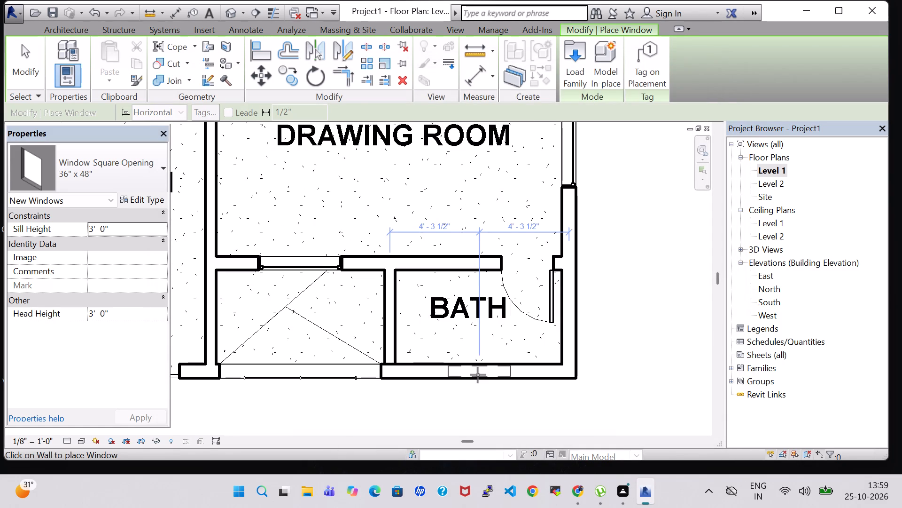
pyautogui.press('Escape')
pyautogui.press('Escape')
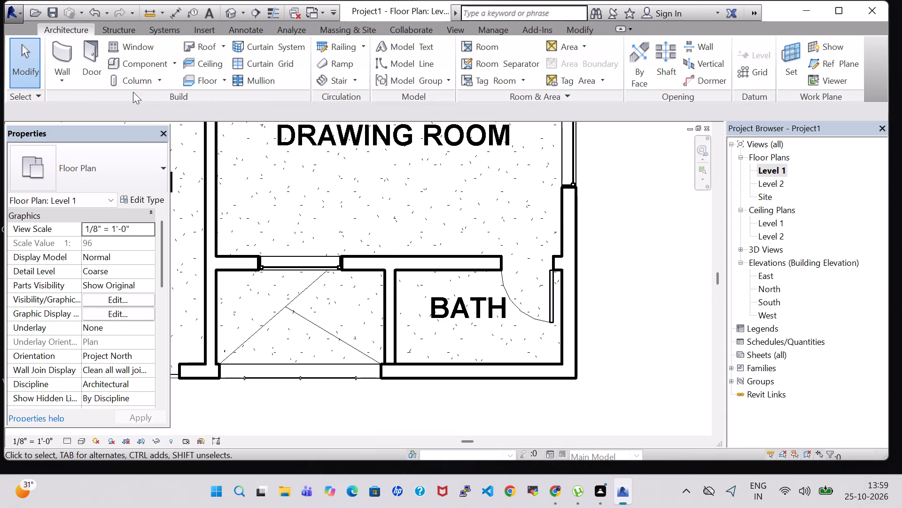
# Place a 24" x 18" Transom with Trim window centred on the outer front wall of the bath beside the drawing room.
pyautogui.click(135, 49)
pyautogui.click(147, 163)
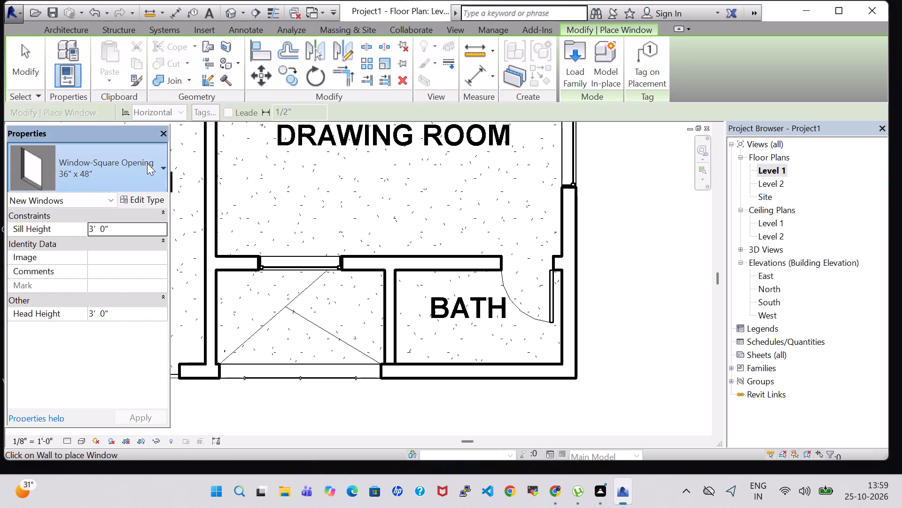
pyautogui.scroll(6, 99, 324)
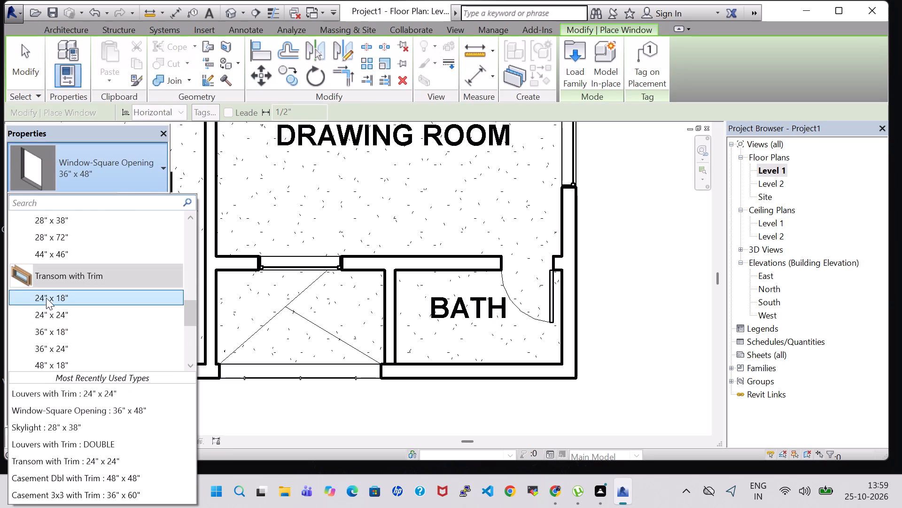
pyautogui.click(47, 294)
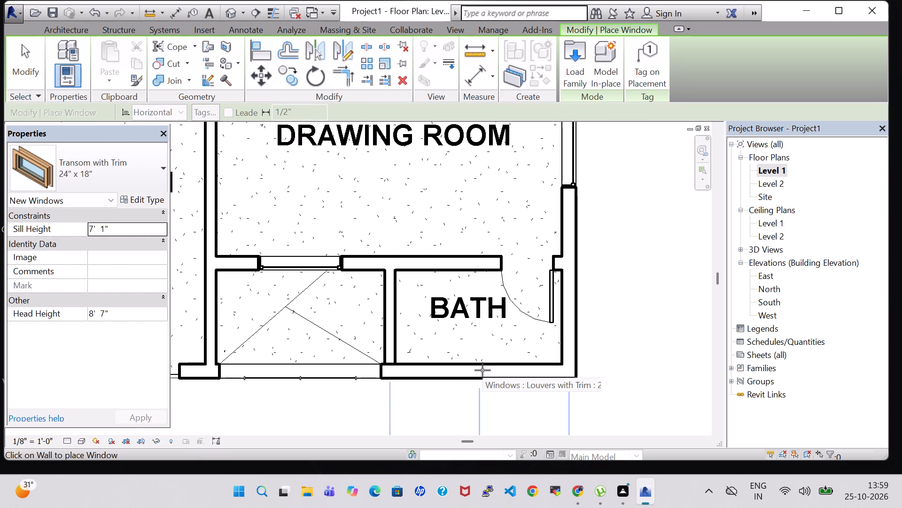
pyautogui.click(482, 370)
# In the 3D view, change the front bath's transom window to the 24" x 24" type.
pyautogui.click(234, 12)
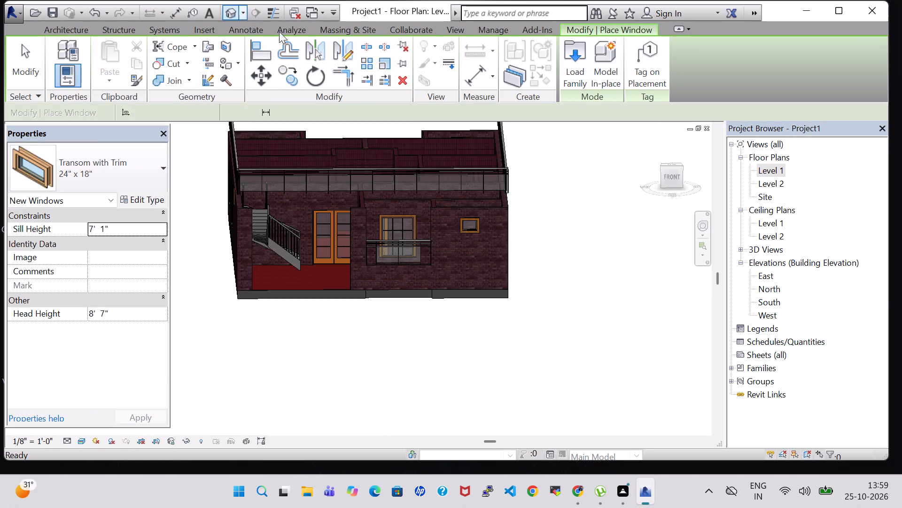
pyautogui.keyDown('shift'); pyautogui.moveTo(569, 292); pyautogui.dragTo(557, 261, button='middle'); pyautogui.keyUp('shift')
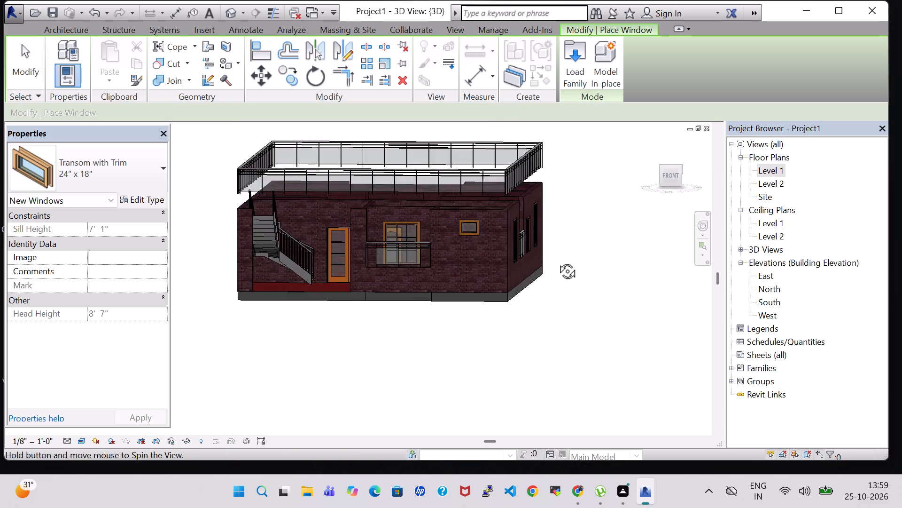
pyautogui.keyDown('shift'); pyautogui.moveTo(557, 261); pyautogui.dragTo(574, 270, button='middle'); pyautogui.keyUp('shift')
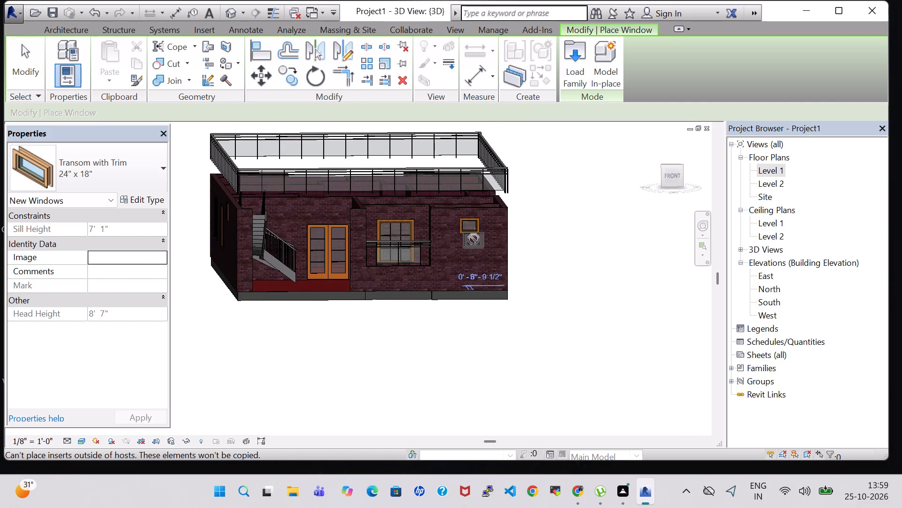
pyautogui.press('Escape')
pyautogui.press('Escape')
pyautogui.click(468, 226)
pyautogui.click(123, 176)
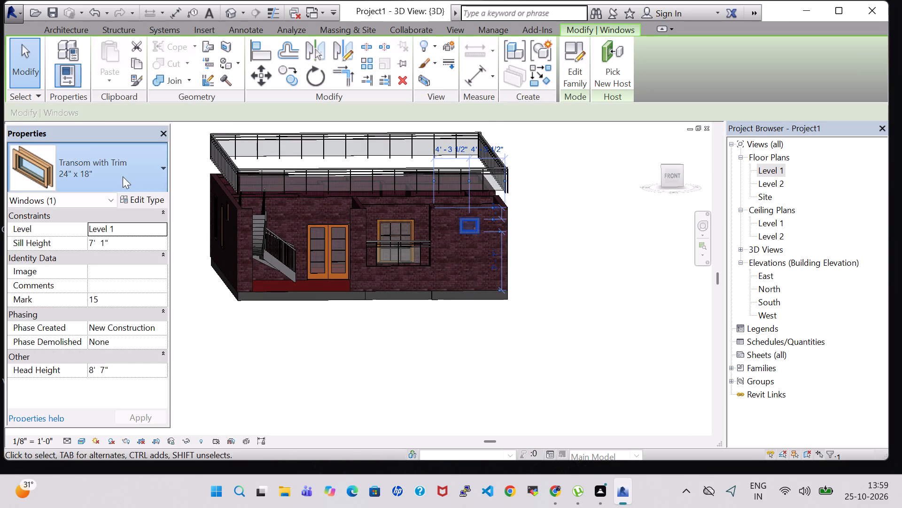
pyautogui.click(70, 268)
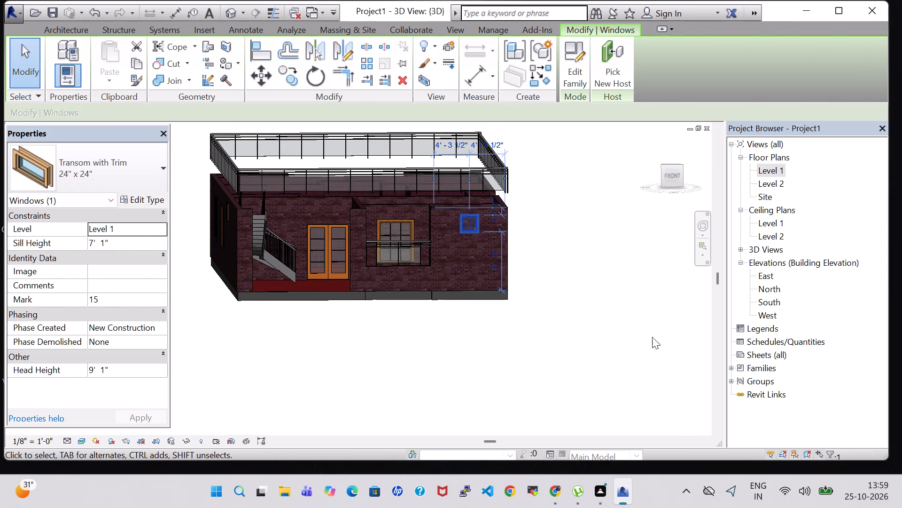
pyautogui.click(636, 326)
# Examine the windows around the building in 3D, checking the types of the side and rear bath transoms.
pyautogui.moveTo(447, 341); pyautogui.dragTo(496, 348, button='middle')
pyautogui.scroll(1, 344, 336)
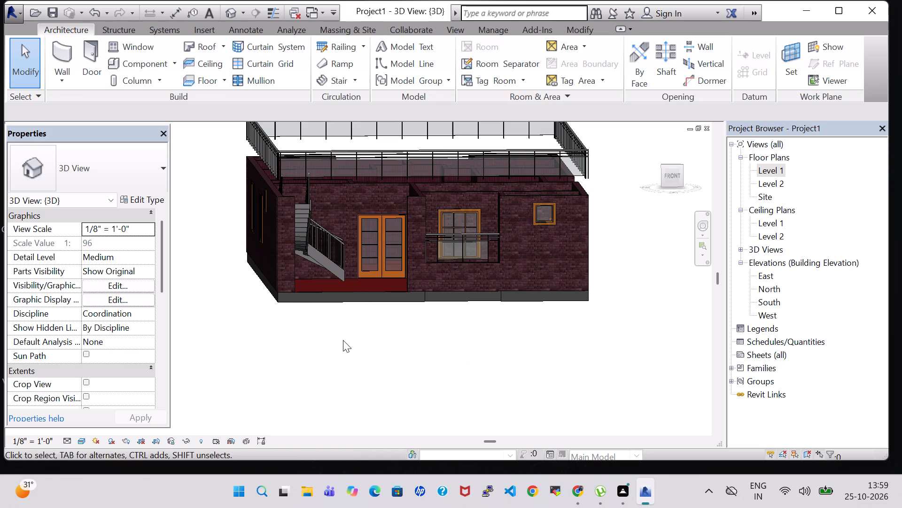
pyautogui.doubleClick(777, 174)
pyautogui.scroll(-5, 327, 256)
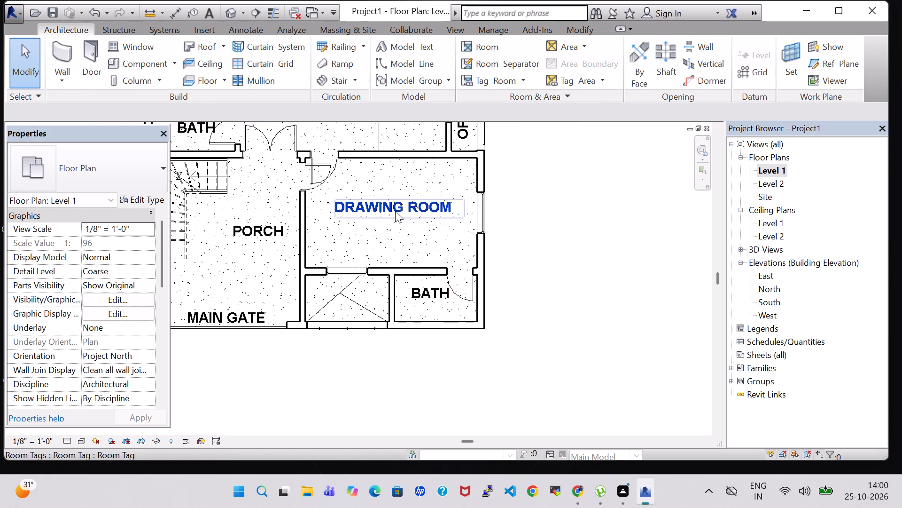
pyautogui.doubleClick(784, 169)
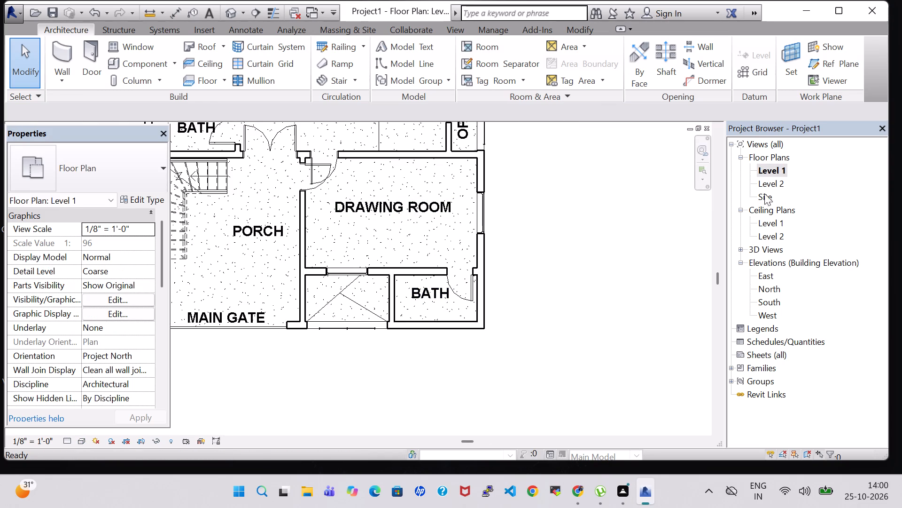
pyautogui.doubleClick(773, 164)
pyautogui.scroll(-3, 566, 215)
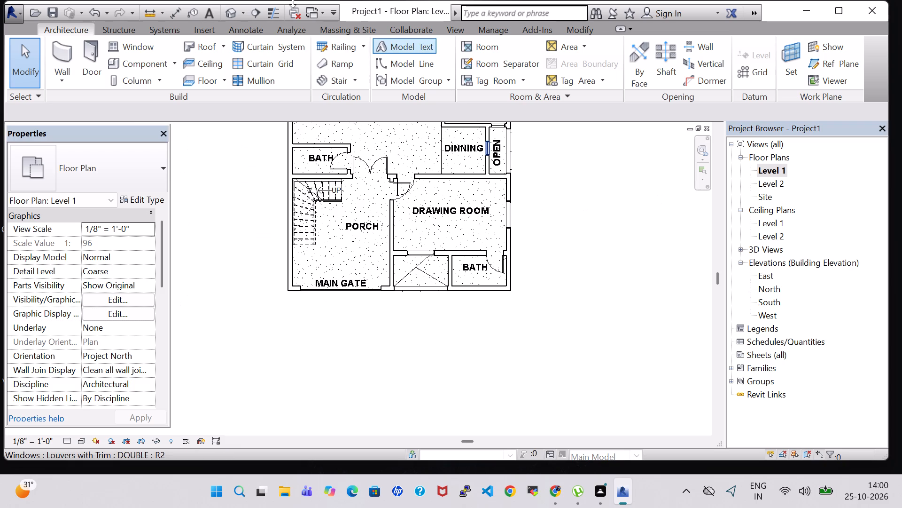
pyautogui.click(235, 9)
pyautogui.moveTo(333, 371); pyautogui.dragTo(347, 371, button='middle')
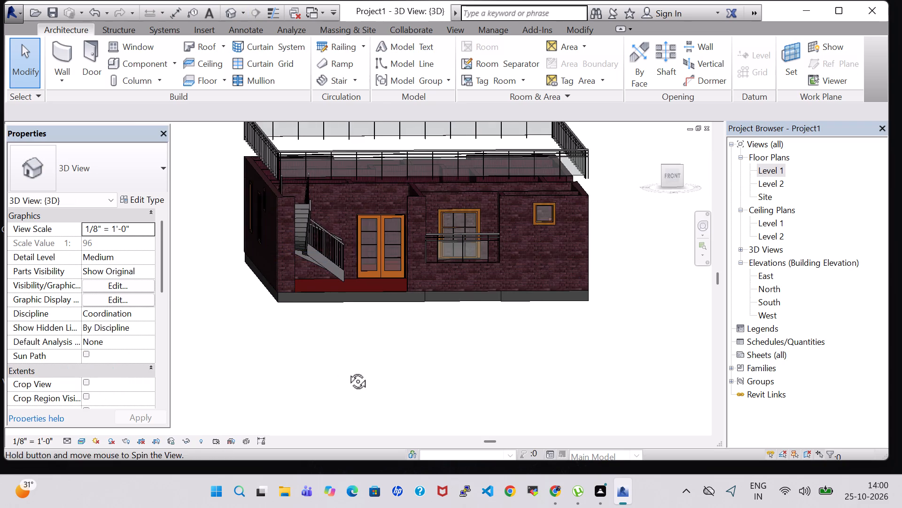
pyautogui.moveTo(347, 371); pyautogui.dragTo(443, 375, button='middle')
pyautogui.moveTo(358, 361); pyautogui.dragTo(534, 368, button='middle')
pyautogui.click(331, 228)
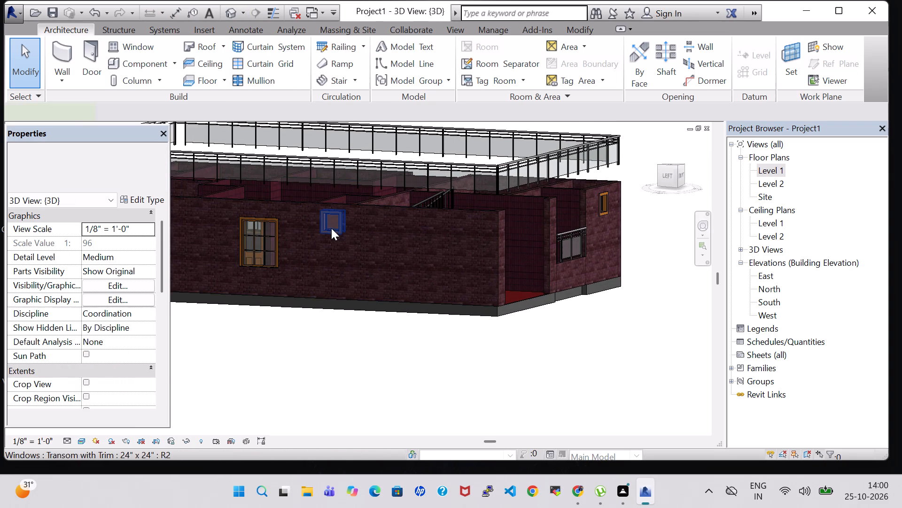
pyautogui.keyDown('shift'); pyautogui.moveTo(286, 356); pyautogui.dragTo(387, 362, button='middle'); pyautogui.keyUp('shift')
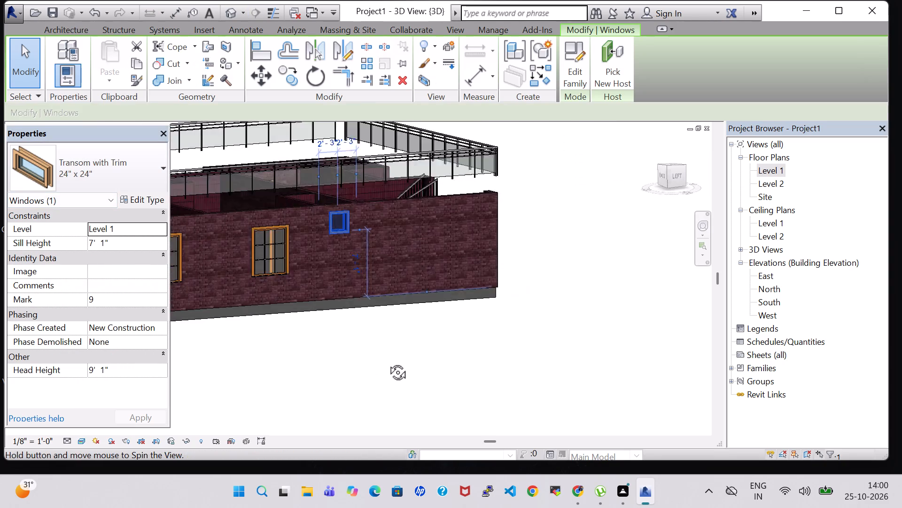
pyautogui.keyDown('shift'); pyautogui.moveTo(387, 362); pyautogui.dragTo(500, 354, button='middle'); pyautogui.keyUp('shift')
pyautogui.click(367, 253)
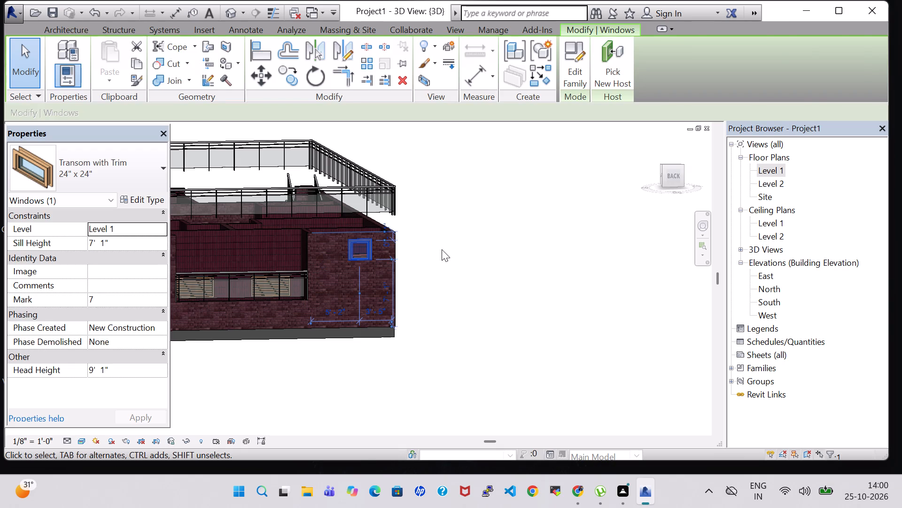
pyautogui.click(442, 249)
pyautogui.keyDown('shift'); pyautogui.moveTo(600, 304); pyautogui.dragTo(502, 334, button='middle'); pyautogui.keyUp('shift')
pyautogui.keyDown('shift'); pyautogui.moveTo(612, 306); pyautogui.dragTo(455, 322, button='middle'); pyautogui.keyUp('shift')
pyautogui.keyDown('shift'); pyautogui.moveTo(645, 349); pyautogui.dragTo(569, 335, button='middle'); pyautogui.keyUp('shift')
# Open the Level 1 floor plan and frame the whole house layout.
pyautogui.doubleClick(782, 167)
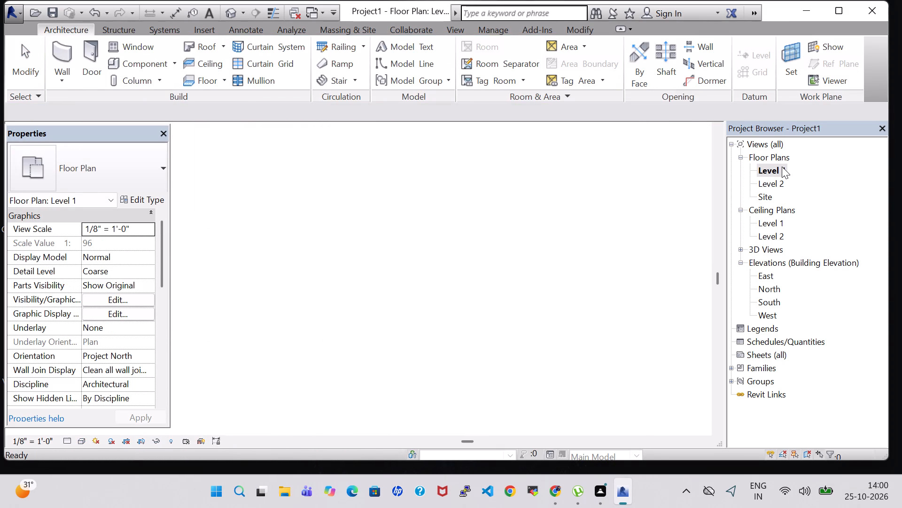
pyautogui.scroll(-6, 447, 249)
pyautogui.middleClick(514, 181)
pyautogui.moveTo(523, 213); pyautogui.dragTo(515, 290, button='middle')
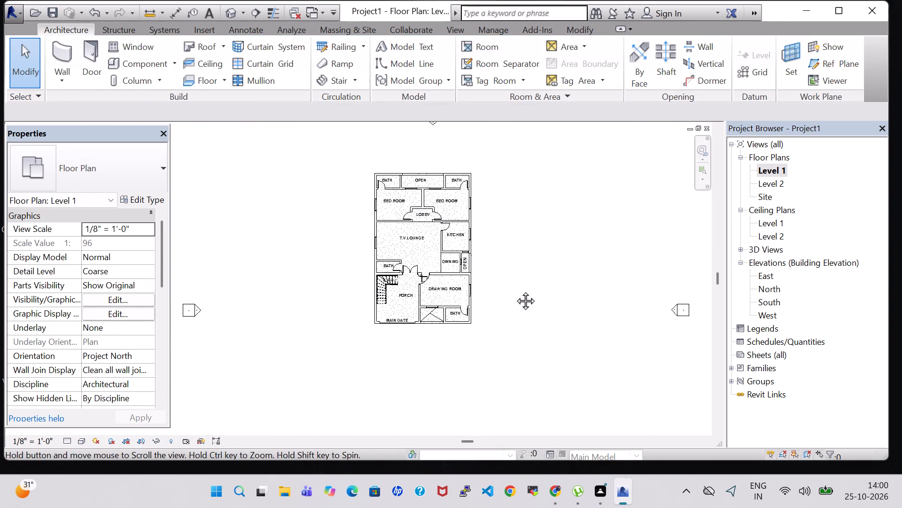
pyautogui.moveTo(515, 290); pyautogui.dragTo(514, 298, button='middle')
pyautogui.scroll(3, 513, 294)
pyautogui.middleClick(547, 308)
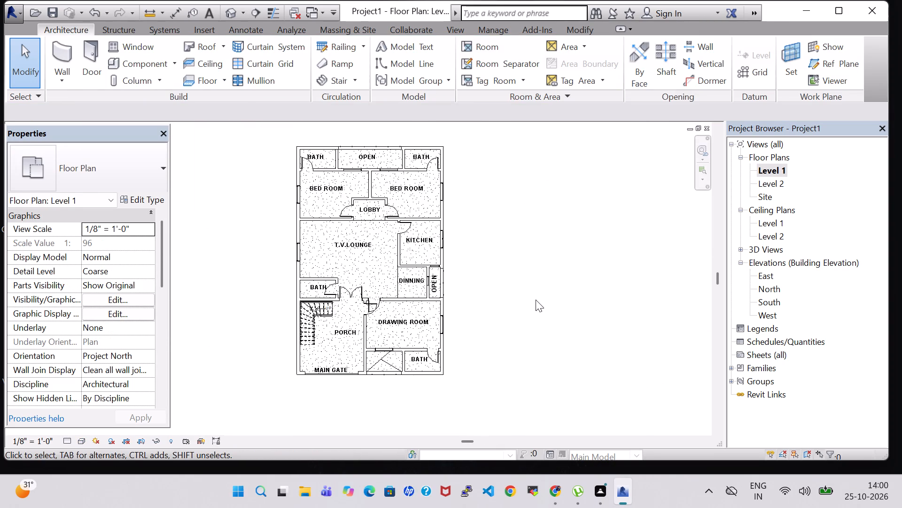
pyautogui.scroll(1, 536, 300)
pyautogui.moveTo(534, 296); pyautogui.dragTo(547, 301, button='middle')
pyautogui.middleClick(556, 306)
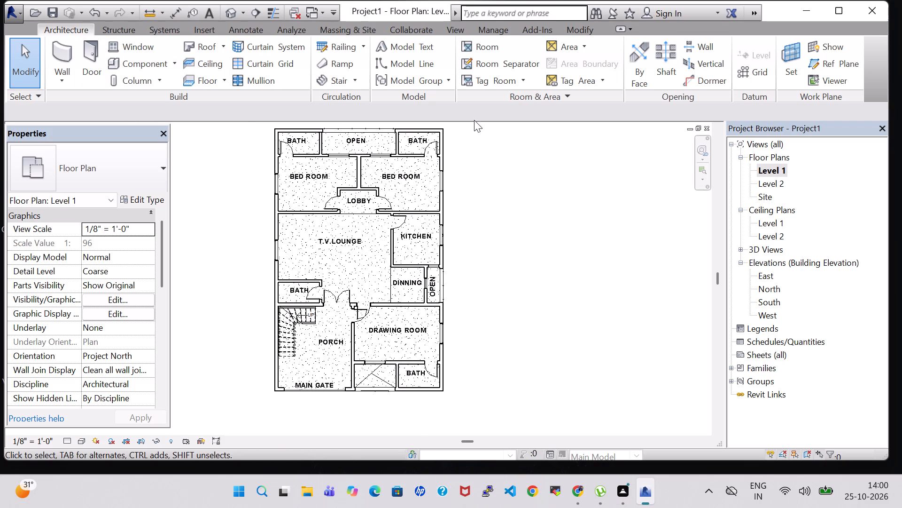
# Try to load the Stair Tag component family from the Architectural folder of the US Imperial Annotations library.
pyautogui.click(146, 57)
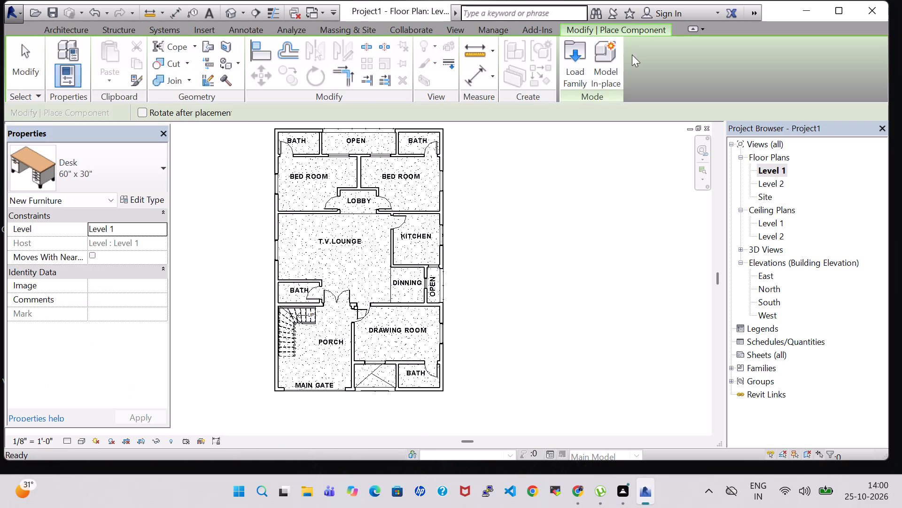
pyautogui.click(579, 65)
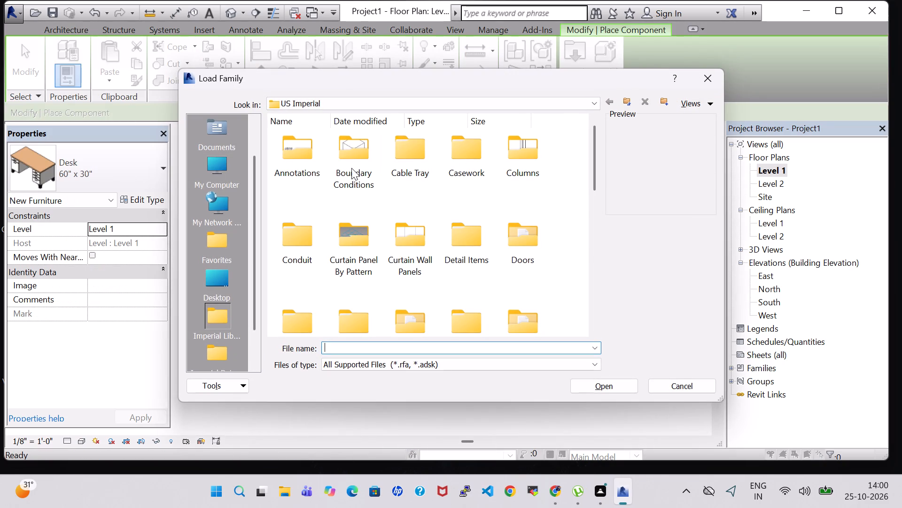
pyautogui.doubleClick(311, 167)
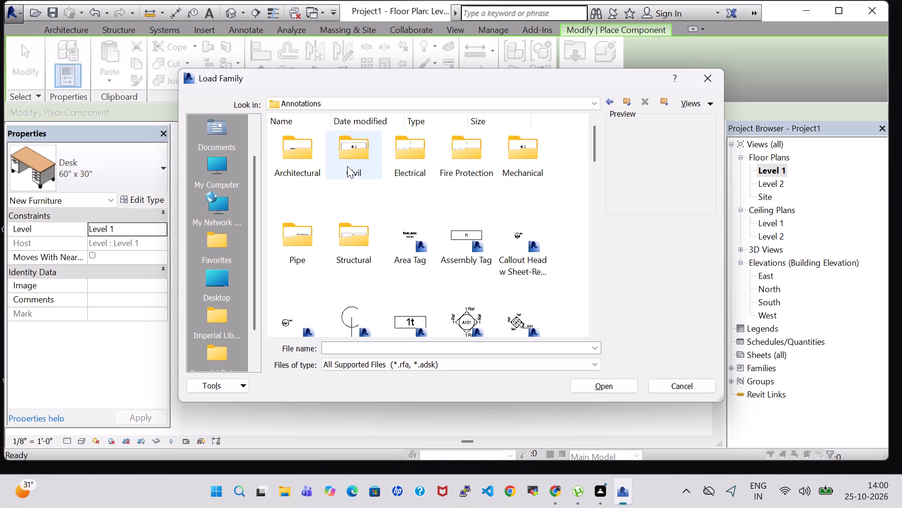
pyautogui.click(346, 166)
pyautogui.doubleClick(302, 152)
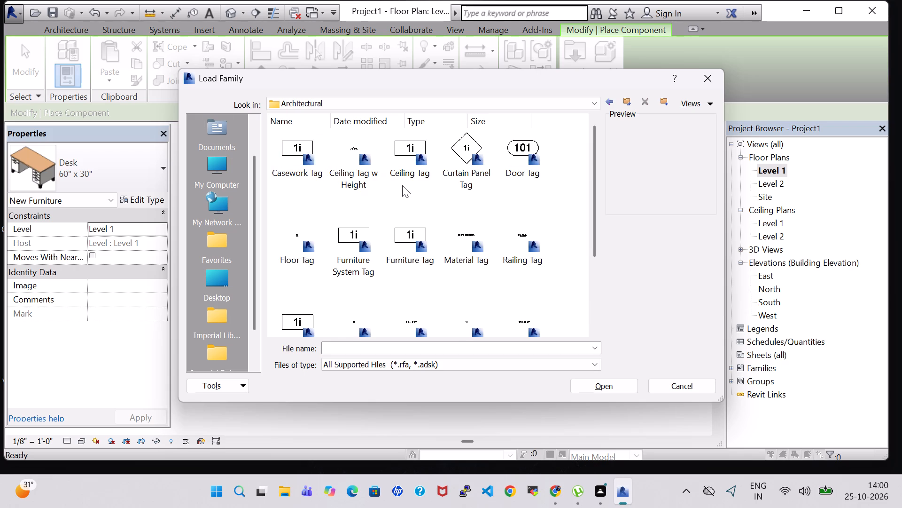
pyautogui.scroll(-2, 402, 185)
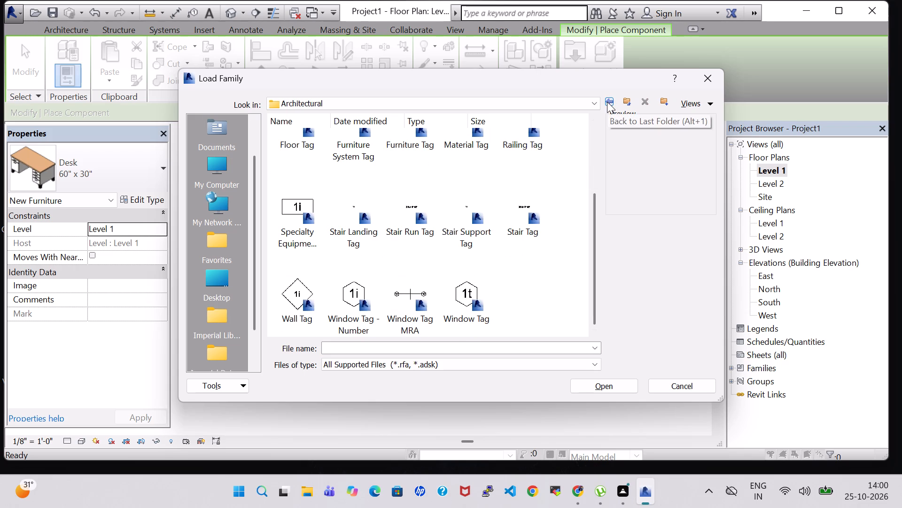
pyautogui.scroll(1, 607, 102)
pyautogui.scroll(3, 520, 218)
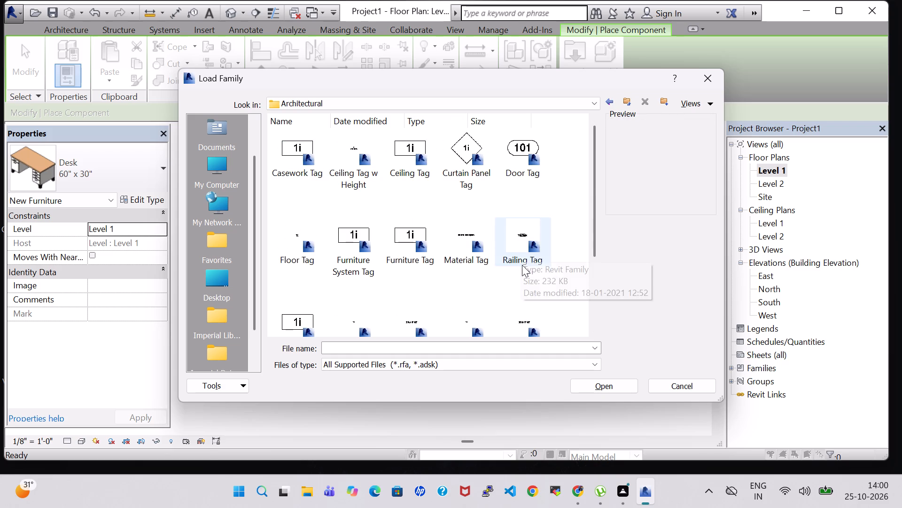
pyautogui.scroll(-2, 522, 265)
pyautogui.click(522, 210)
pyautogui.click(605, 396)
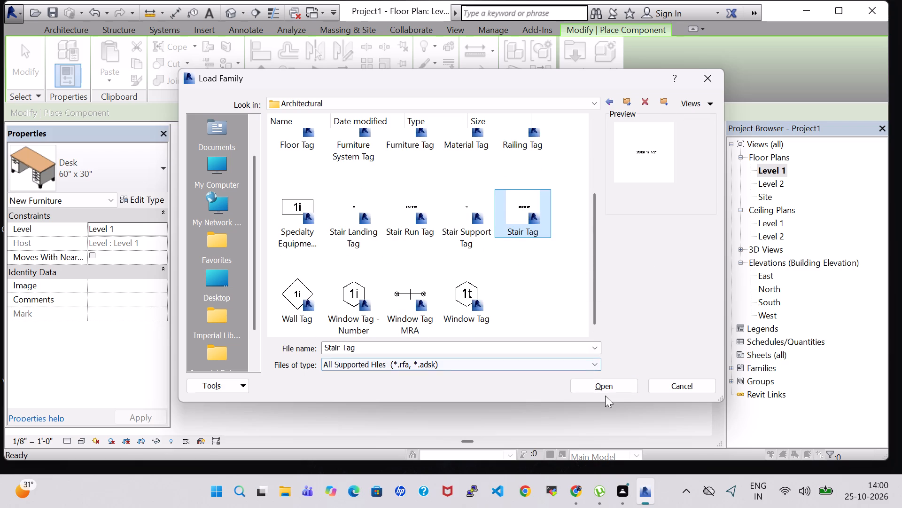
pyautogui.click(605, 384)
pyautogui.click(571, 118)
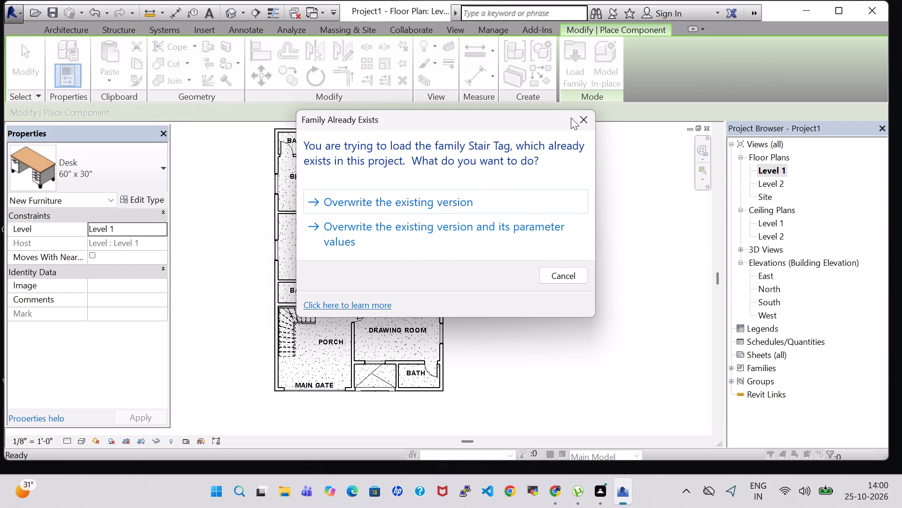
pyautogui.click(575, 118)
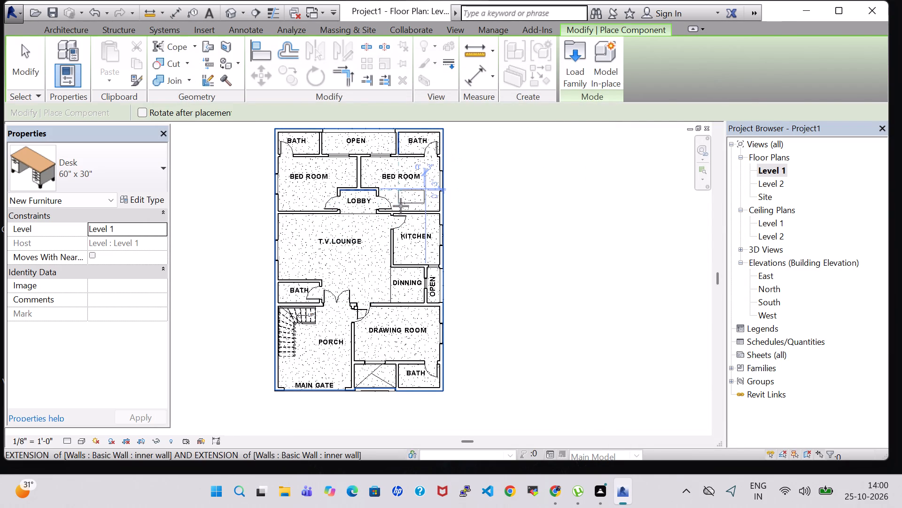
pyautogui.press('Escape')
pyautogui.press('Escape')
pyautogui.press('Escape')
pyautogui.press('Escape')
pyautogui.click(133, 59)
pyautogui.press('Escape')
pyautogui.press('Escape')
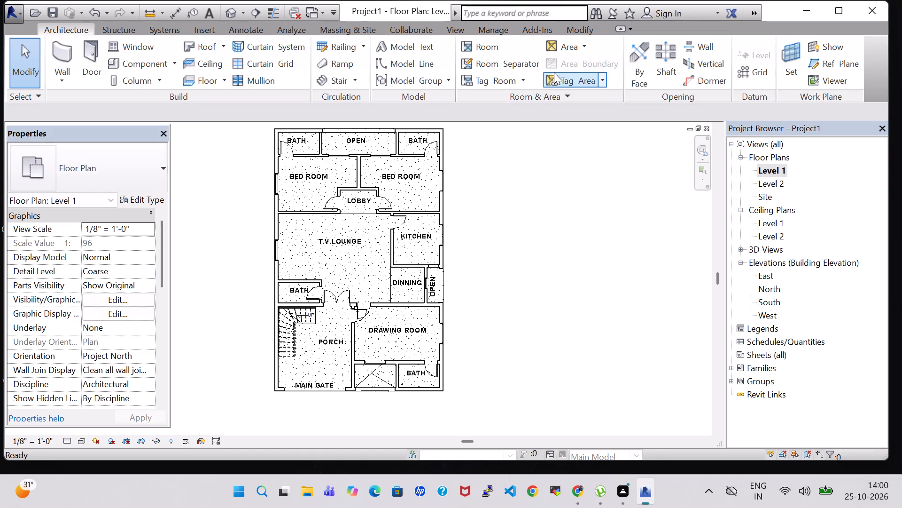
# Browse the US Imperial library's Boundary Conditions, Cable Tray, Conduit and Detail Items folders for component families to load.
pyautogui.click(125, 66)
pyautogui.click(565, 71)
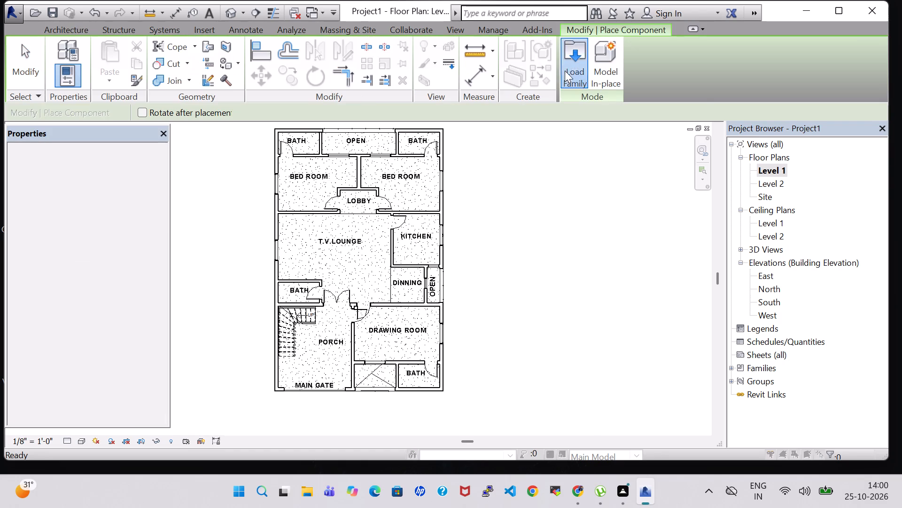
pyautogui.doubleClick(368, 147)
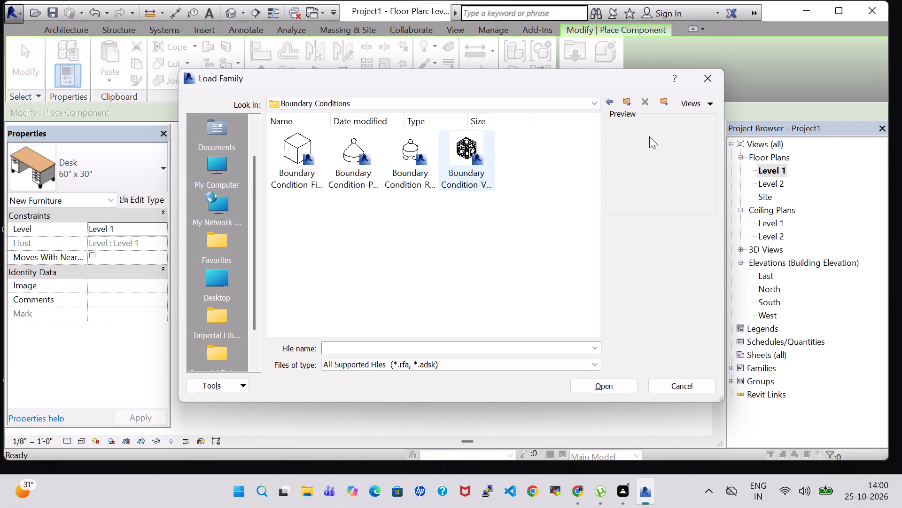
pyautogui.scroll(2, 417, 166)
pyautogui.click(454, 167)
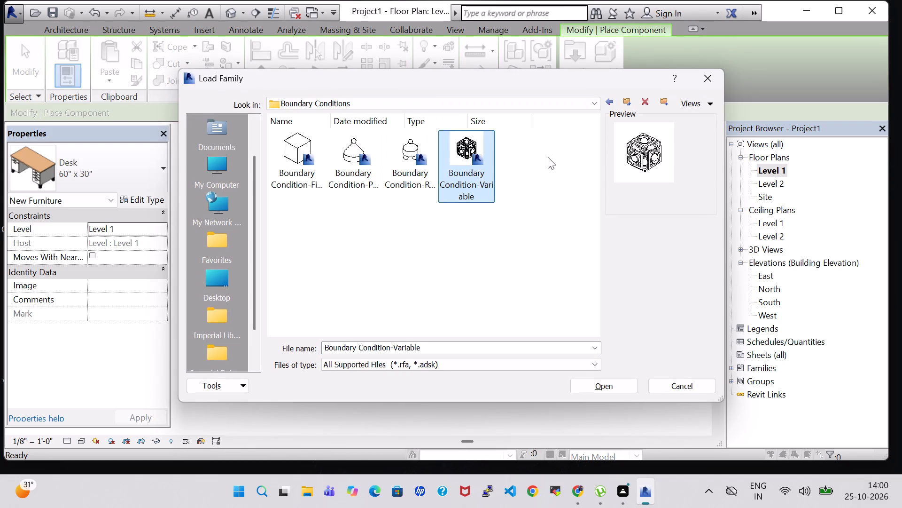
pyautogui.click(606, 102)
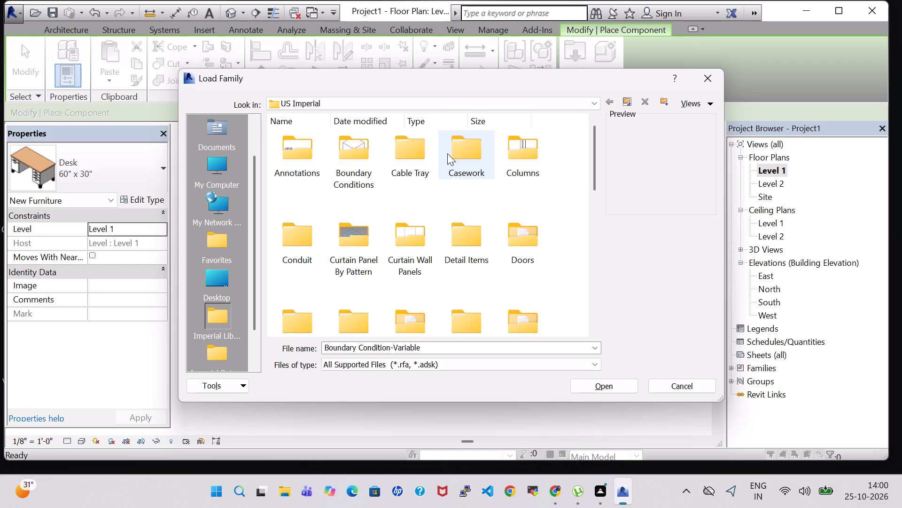
pyautogui.doubleClick(411, 156)
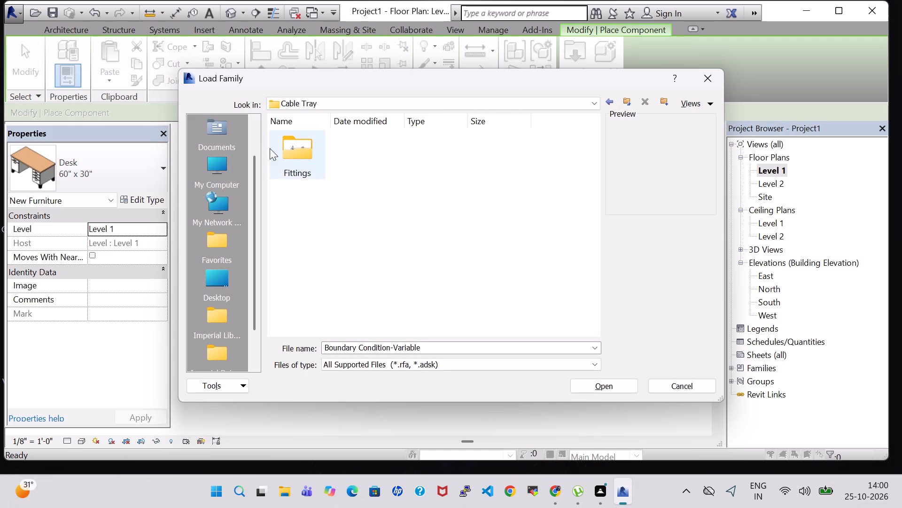
pyautogui.click(270, 148)
pyautogui.doubleClick(292, 148)
pyautogui.scroll(-1, 516, 263)
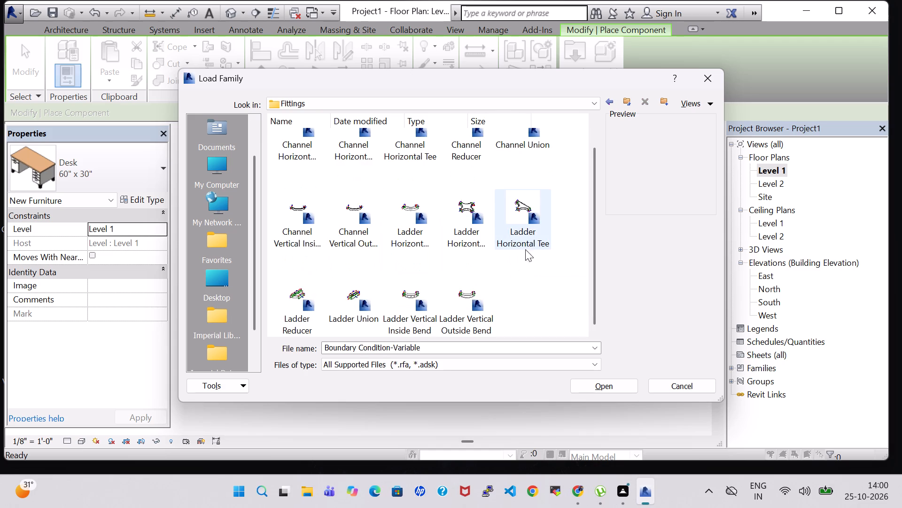
pyautogui.click(611, 102)
pyautogui.click(611, 102)
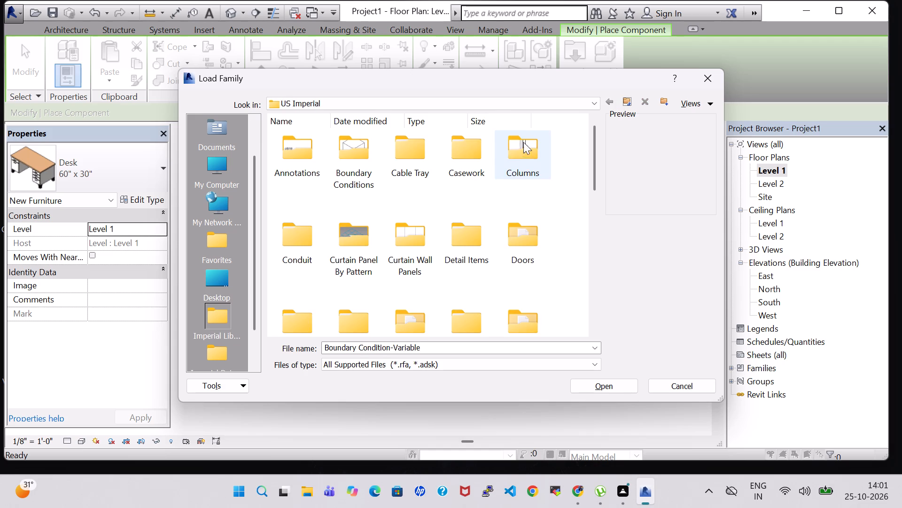
pyautogui.doubleClick(303, 254)
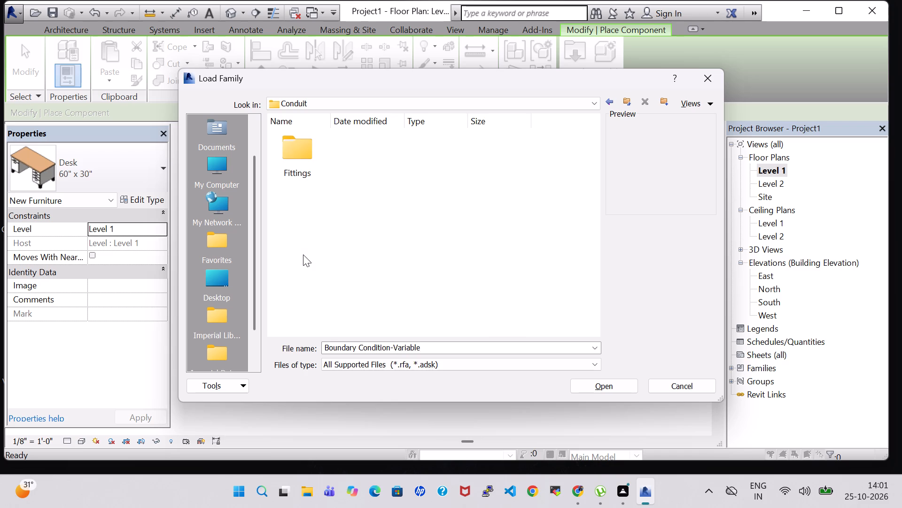
pyautogui.doubleClick(281, 135)
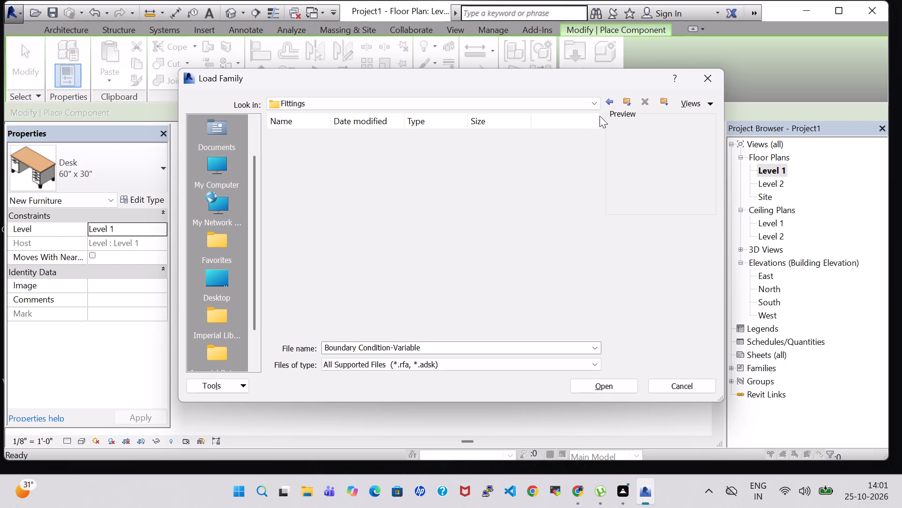
pyautogui.doubleClick(610, 104)
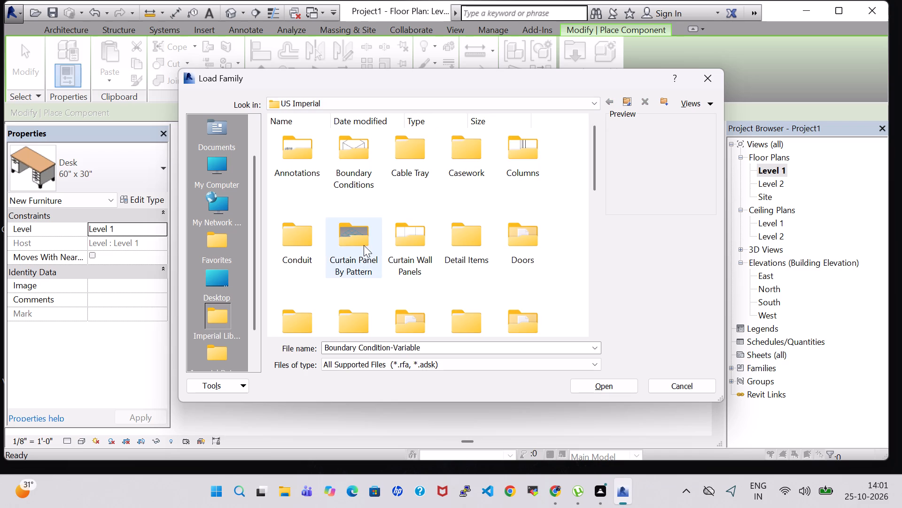
pyautogui.scroll(-1, 388, 259)
pyautogui.scroll(1, 457, 200)
pyautogui.doubleClick(461, 231)
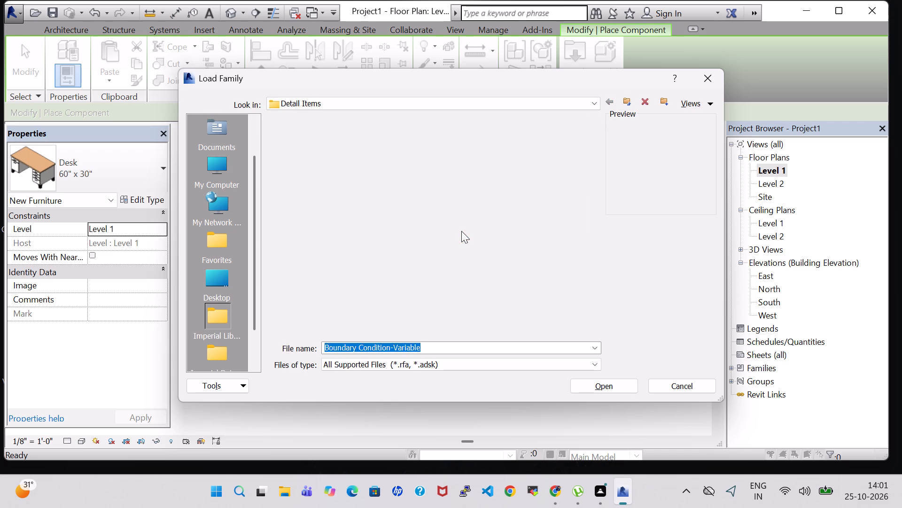
pyautogui.scroll(-2, 386, 202)
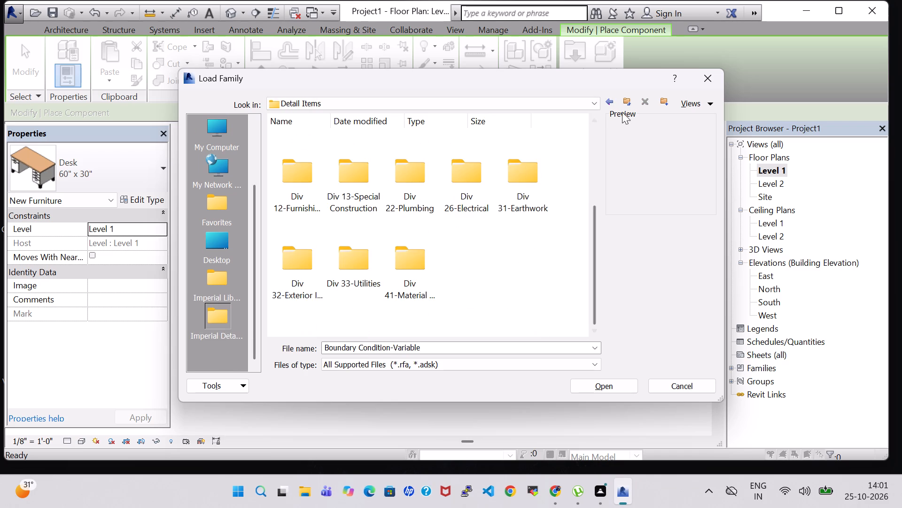
pyautogui.click(612, 104)
# Browse the US Imperial library's Electrical folder, examining the architectural distribution, terminals and communication families.
pyautogui.scroll(-1, 511, 206)
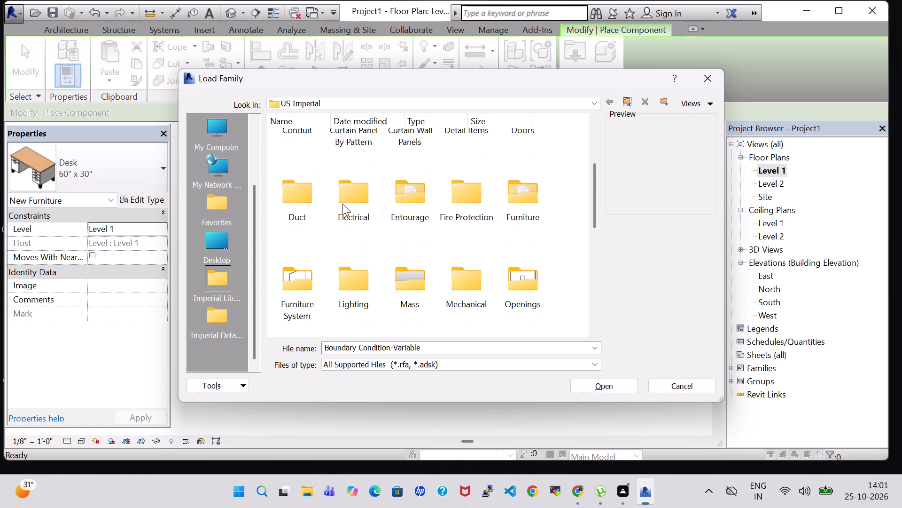
pyautogui.doubleClick(336, 204)
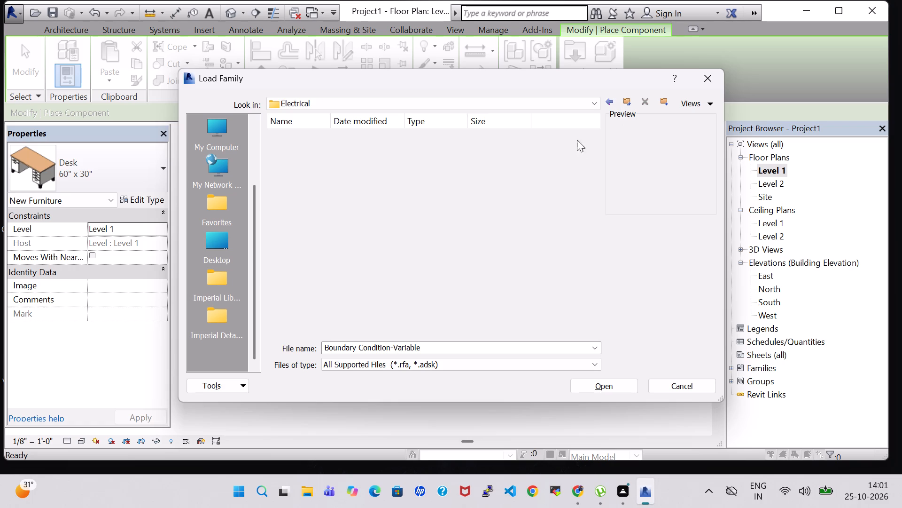
pyautogui.doubleClick(290, 151)
pyautogui.doubleClick(307, 162)
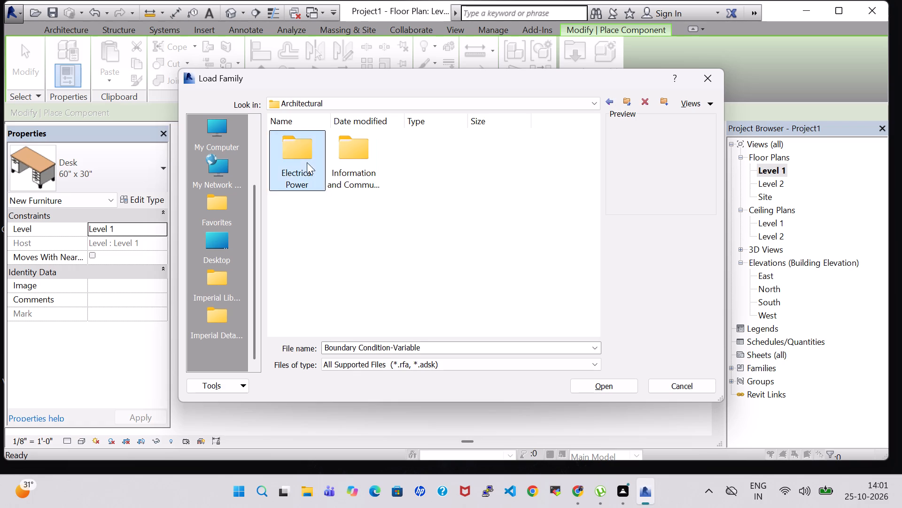
pyautogui.doubleClick(299, 166)
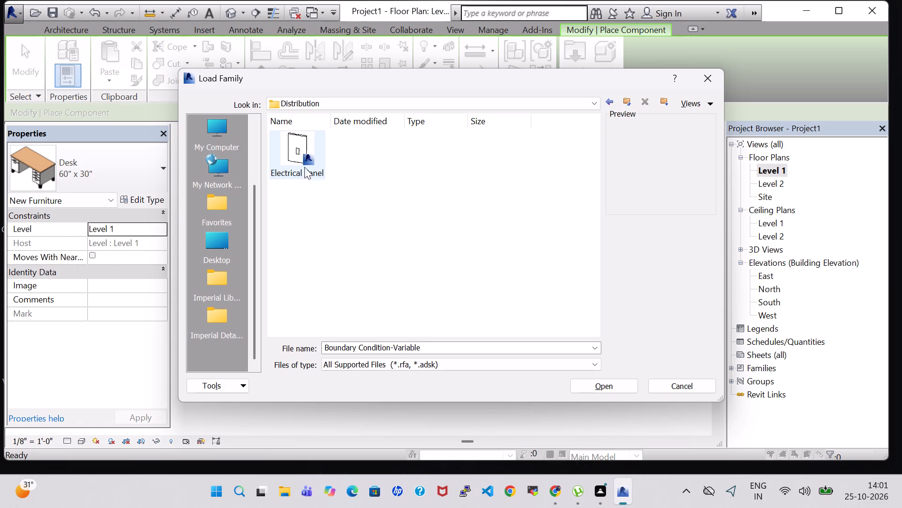
pyautogui.click(608, 99)
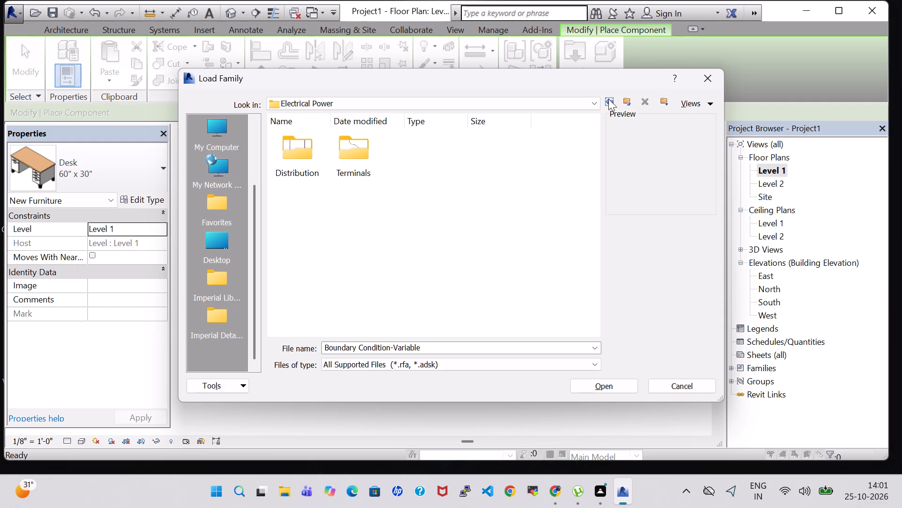
pyautogui.doubleClick(352, 148)
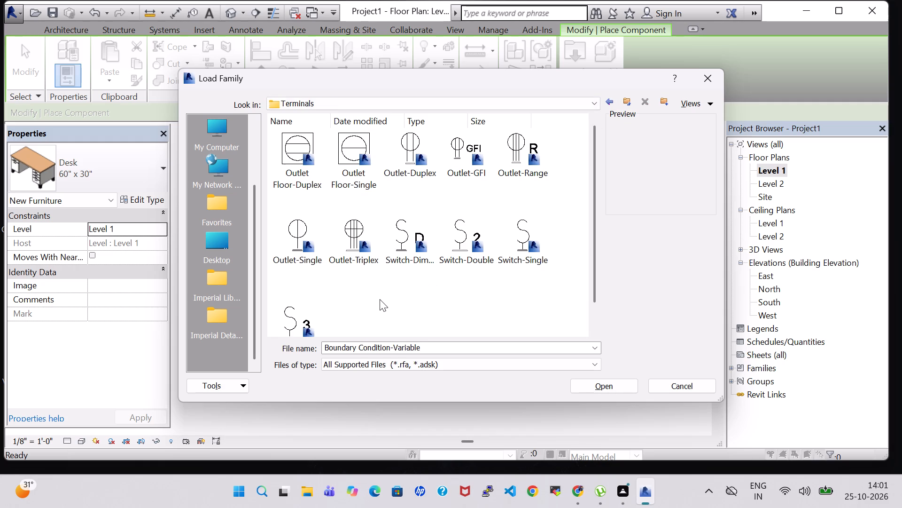
pyautogui.scroll(1, 322, 172)
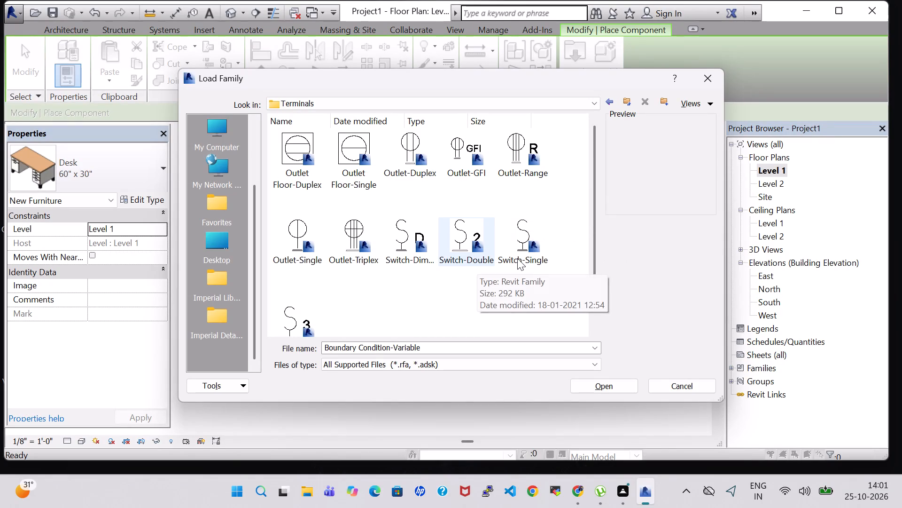
pyautogui.scroll(-1, 409, 274)
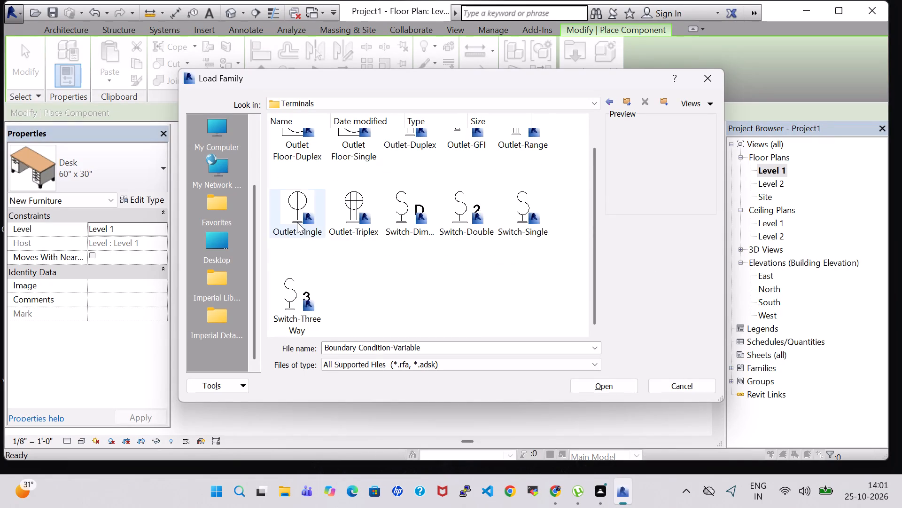
pyautogui.scroll(1, 298, 220)
pyautogui.click(609, 100)
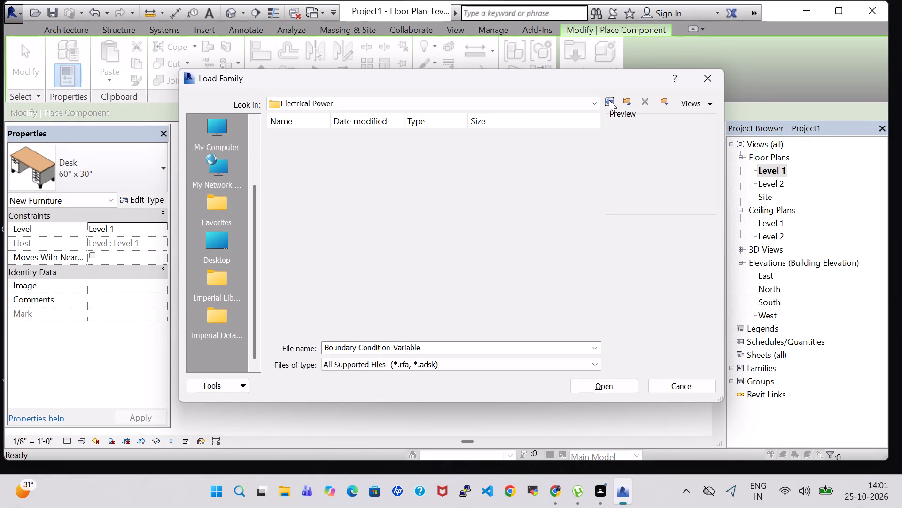
pyautogui.click(611, 102)
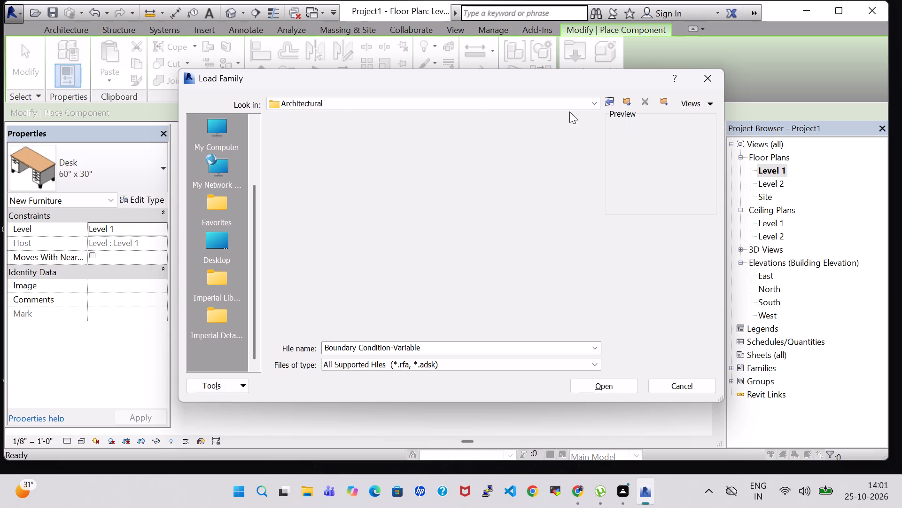
pyautogui.doubleClick(355, 161)
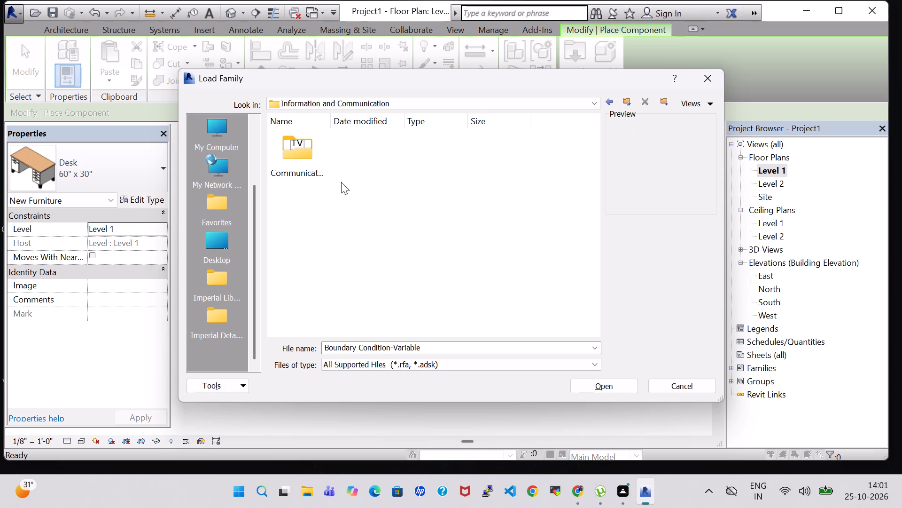
pyautogui.doubleClick(317, 161)
pyautogui.click(307, 154)
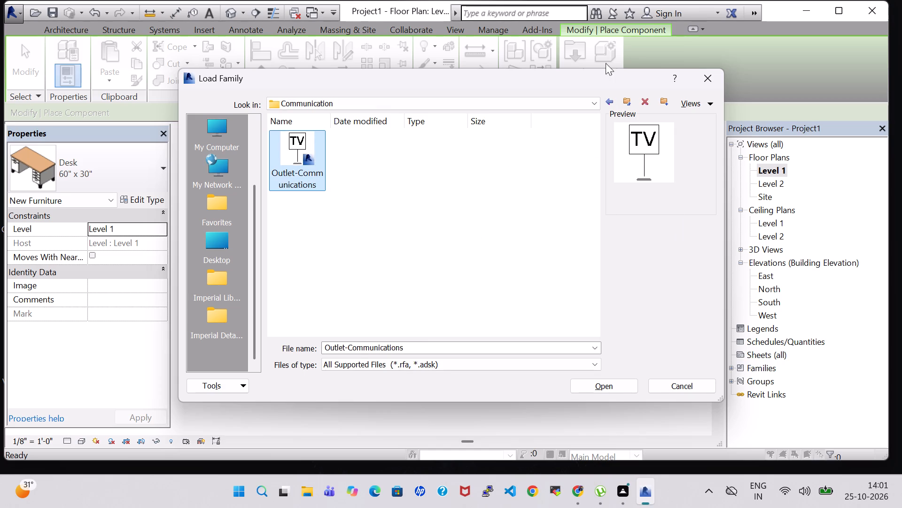
pyautogui.doubleClick(611, 99)
pyautogui.click(611, 99)
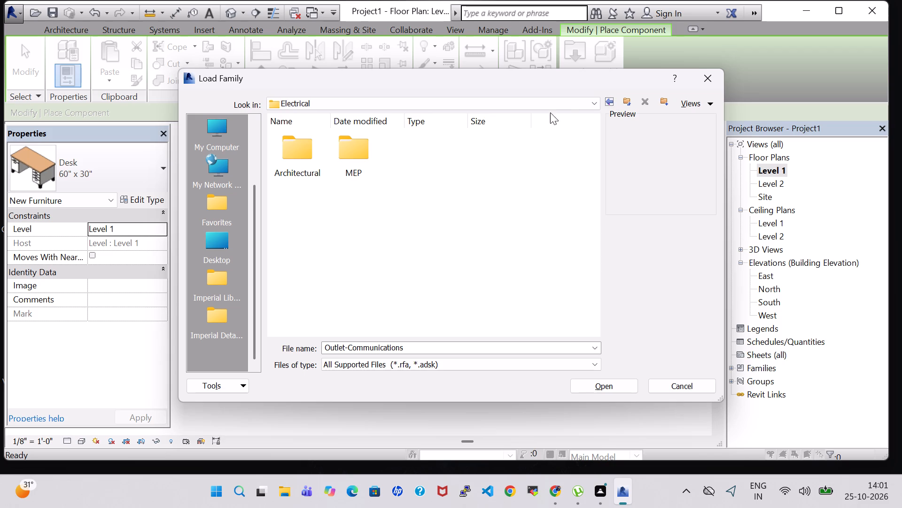
pyautogui.click(607, 102)
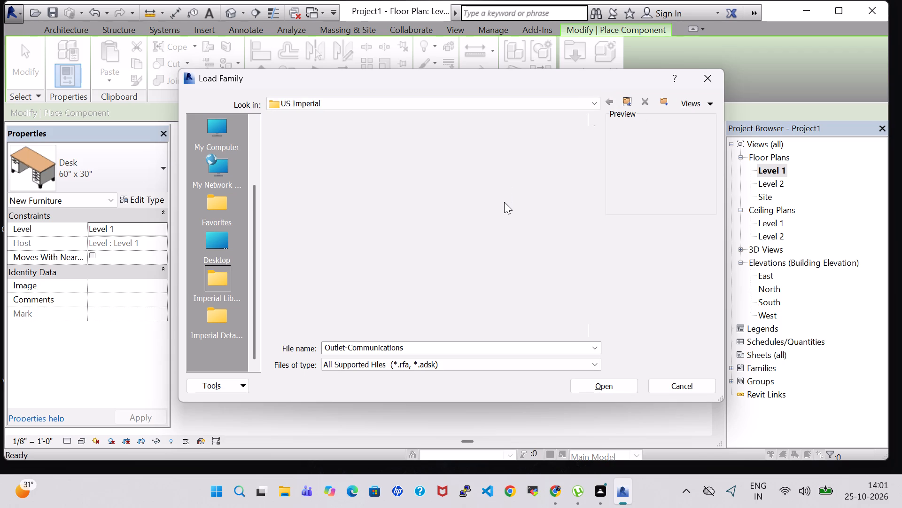
# Load the Bed-Standard.0001 family from the Beds folder of the US Imperial Furniture library.
pyautogui.scroll(-1, 504, 202)
pyautogui.doubleClick(511, 203)
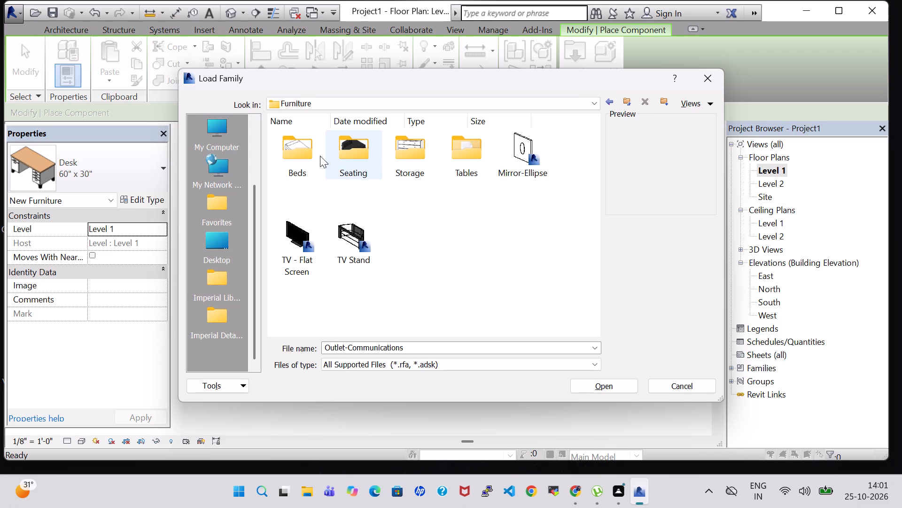
pyautogui.doubleClick(302, 150)
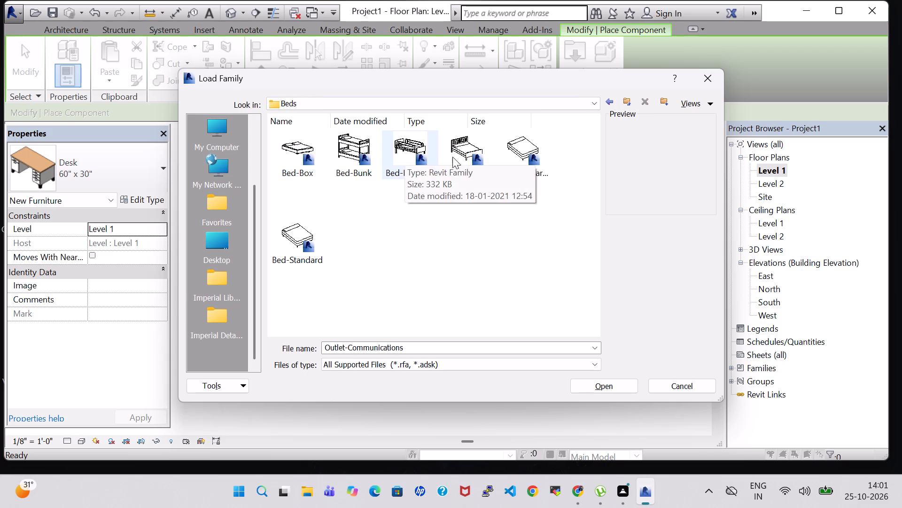
pyautogui.click(307, 153)
pyautogui.click(523, 139)
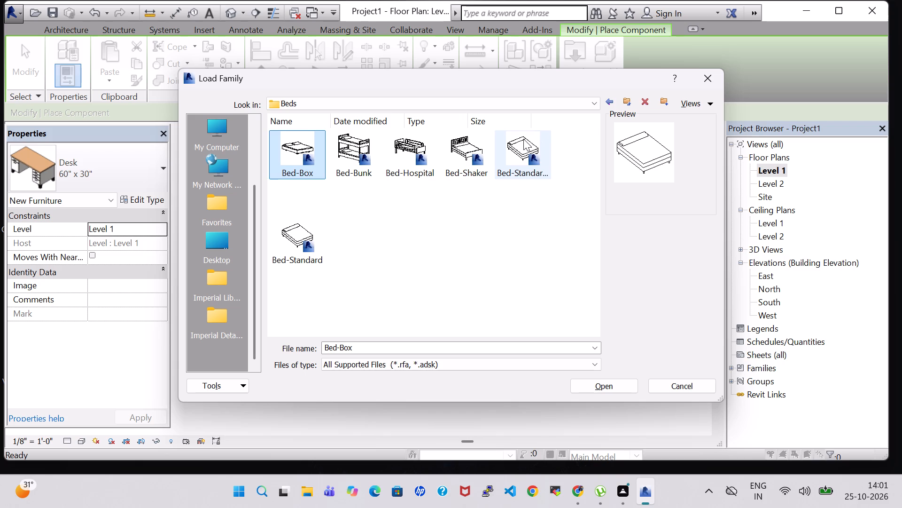
pyautogui.click(613, 381)
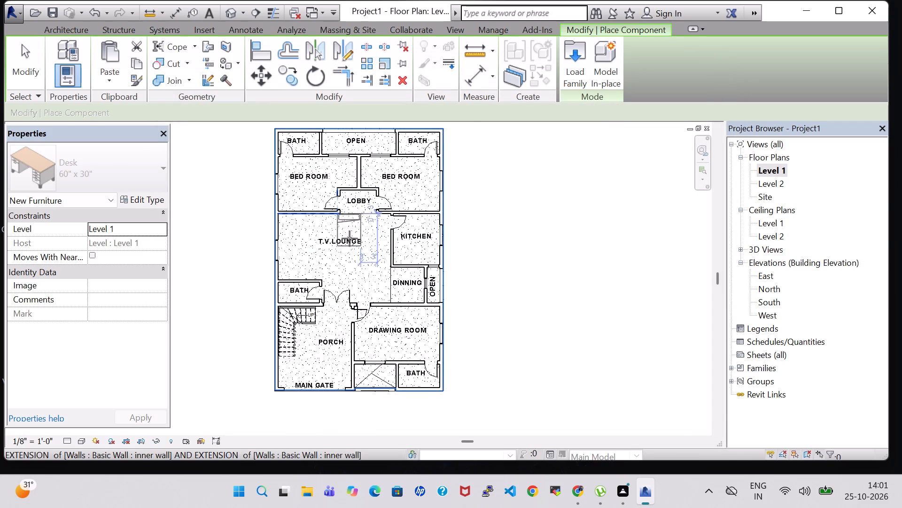
# Place a Double 54" x 75" bed in the left bedroom, rotated so its headboard faces the exterior side wall.
pyautogui.scroll(3, 352, 248)
pyautogui.moveTo(352, 248); pyautogui.dragTo(378, 327, button='middle')
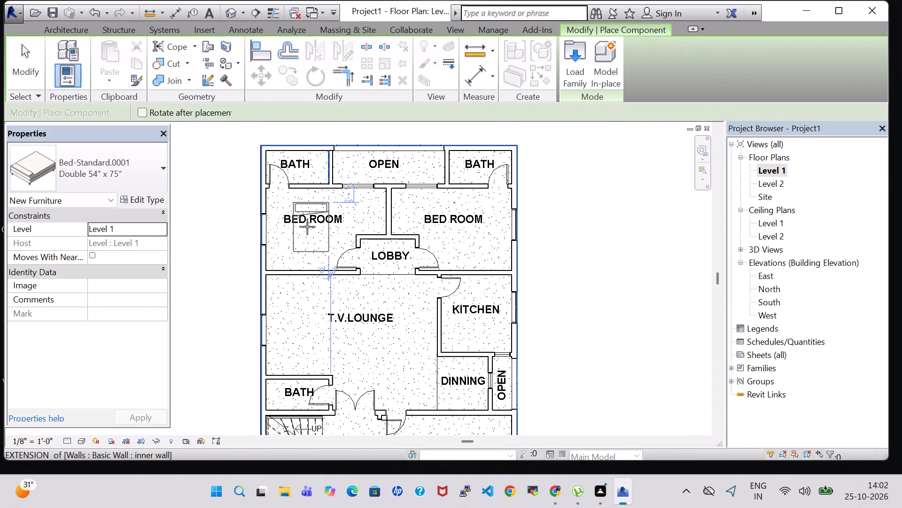
pyautogui.press('space')
pyautogui.scroll(4, 306, 227)
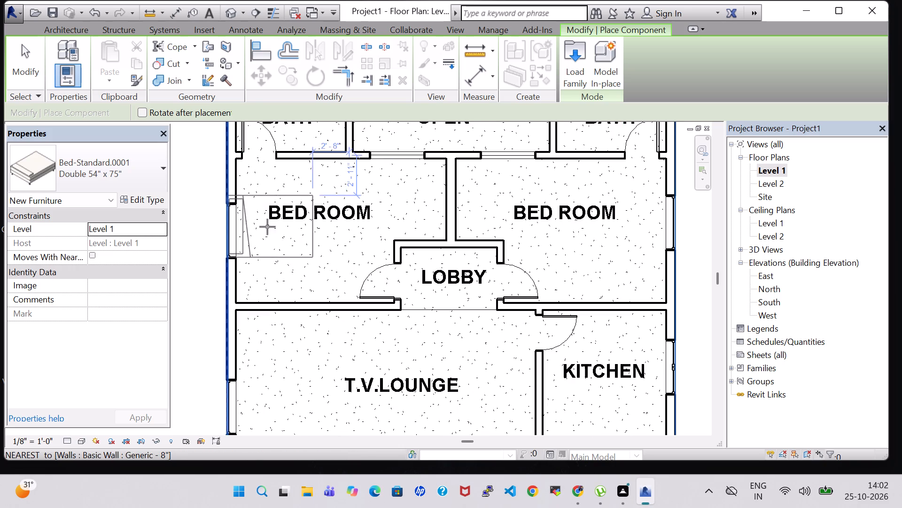
pyautogui.click(278, 230)
pyautogui.press('Escape')
pyautogui.press('Escape')
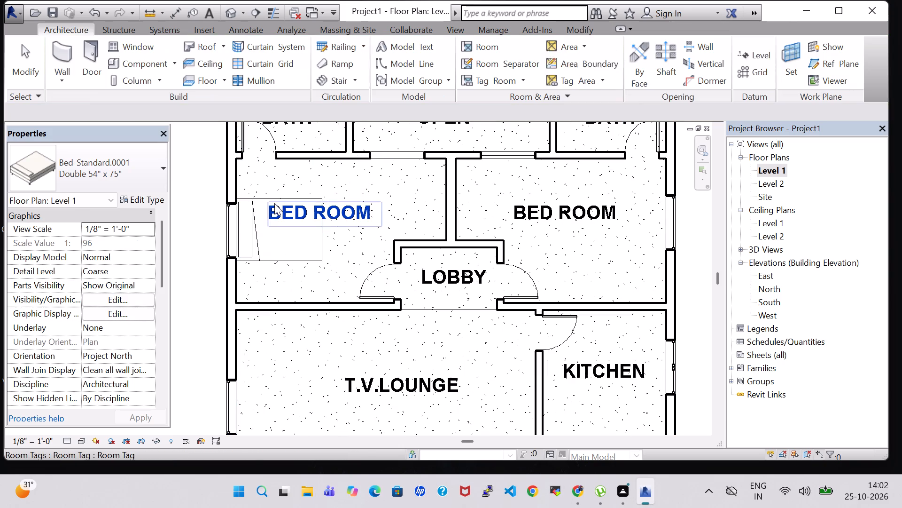
# Change the left bedroom's bed to the King 78" x 80" type and nudge it slightly inward from the exterior wall.
pyautogui.click(255, 198)
pyautogui.click(148, 174)
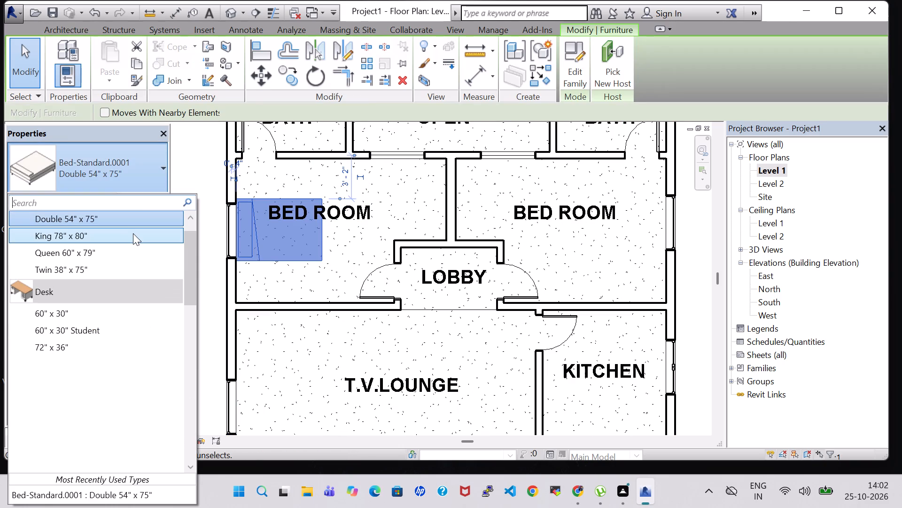
pyautogui.click(124, 237)
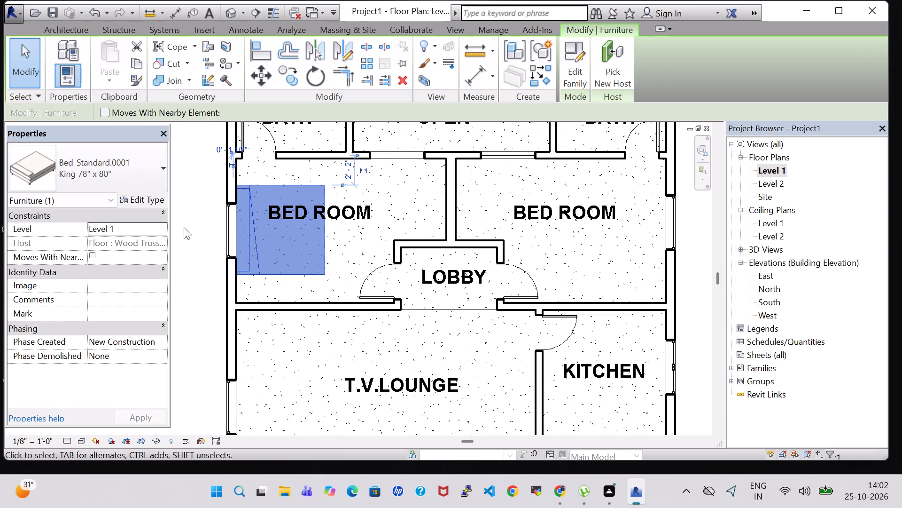
pyautogui.press('Right')
pyautogui.press('Right')
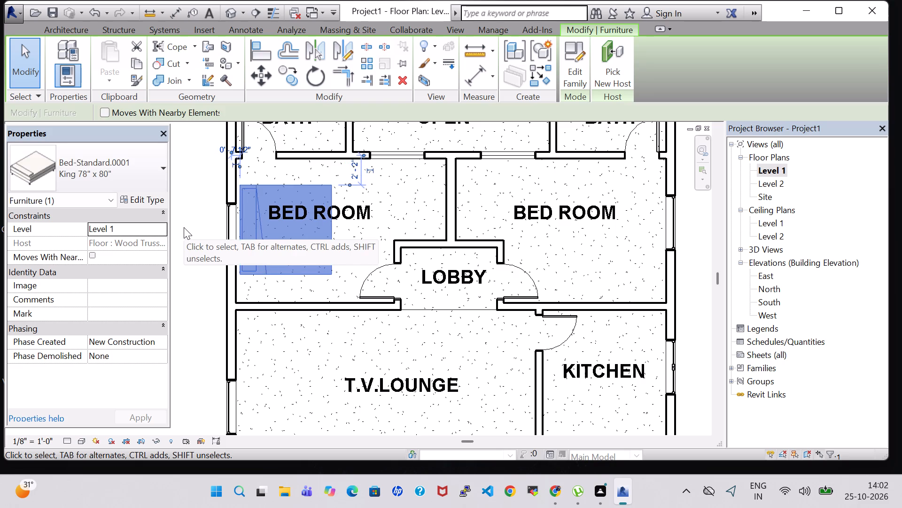
pyautogui.press('Left')
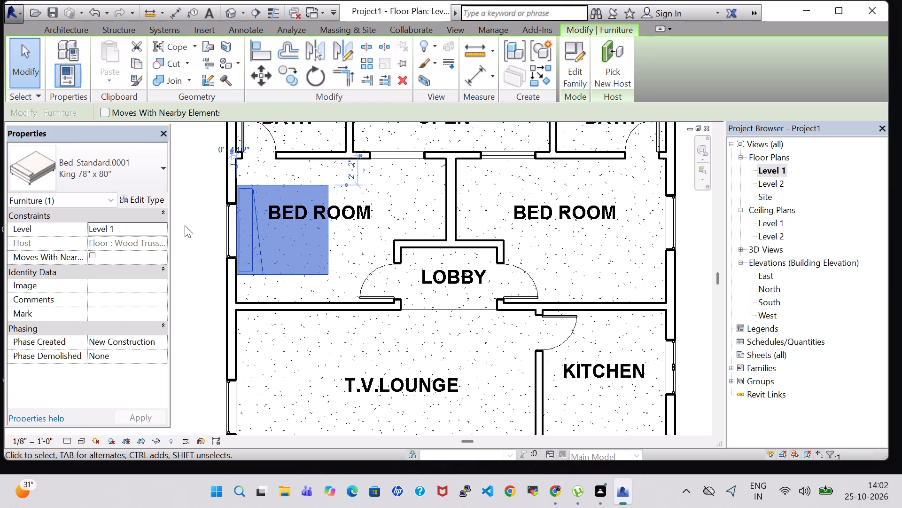
# Change the left bedroom's bed to the Queen 60" x 79" type.
pyautogui.click(138, 168)
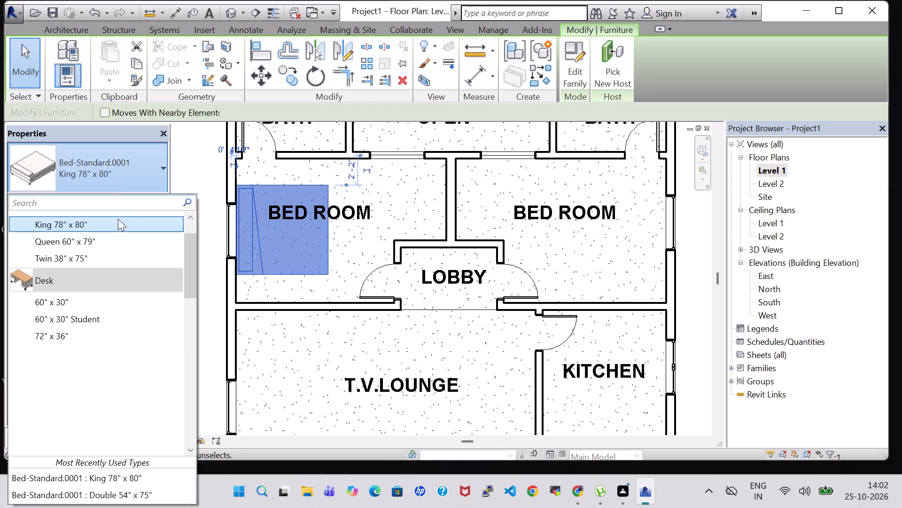
pyautogui.click(118, 238)
pyautogui.click(183, 245)
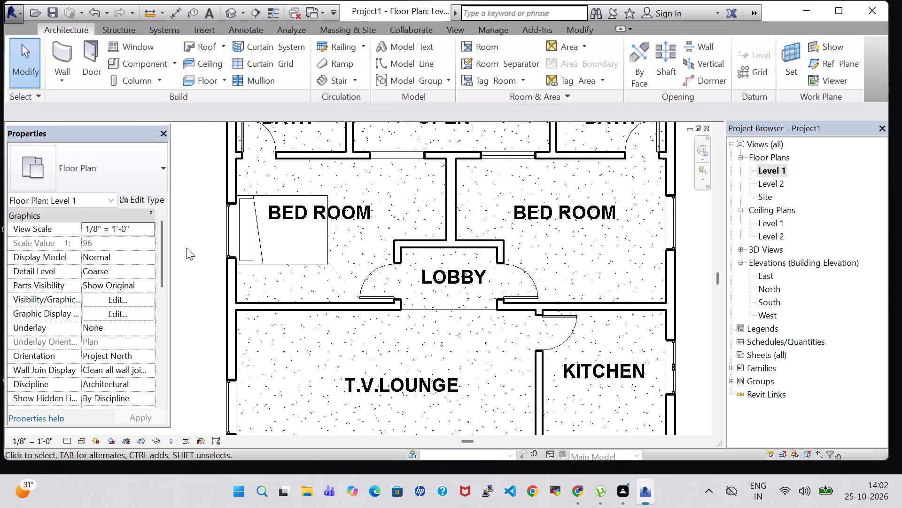
# Place a Double 54" x 75" bed in the right bedroom, with its headboard against the exterior wall beside the window.
pyautogui.click(132, 64)
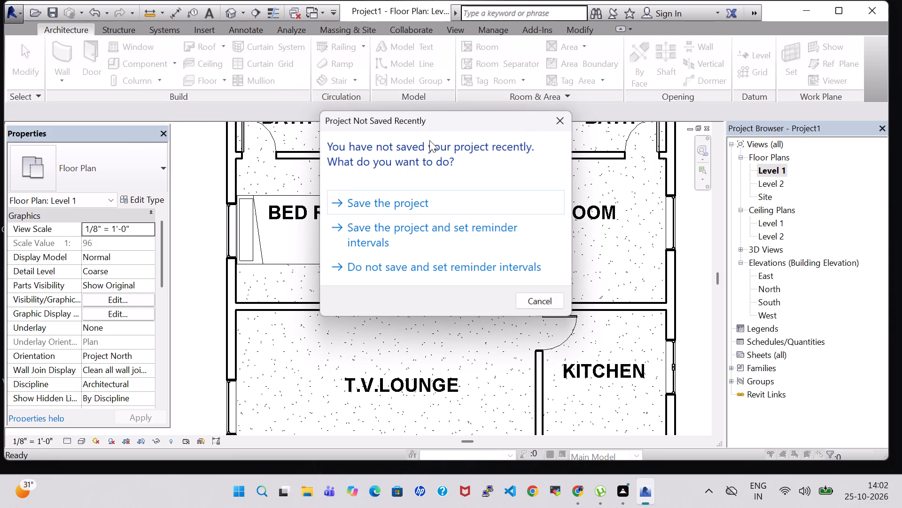
pyautogui.click(557, 116)
pyautogui.scroll(-5, 363, 232)
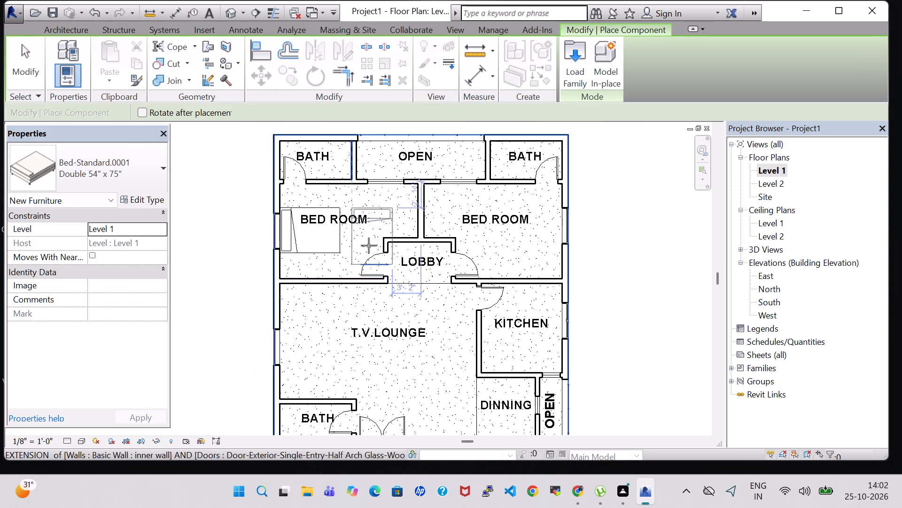
pyautogui.scroll(-1, 369, 246)
pyautogui.scroll(4, 439, 234)
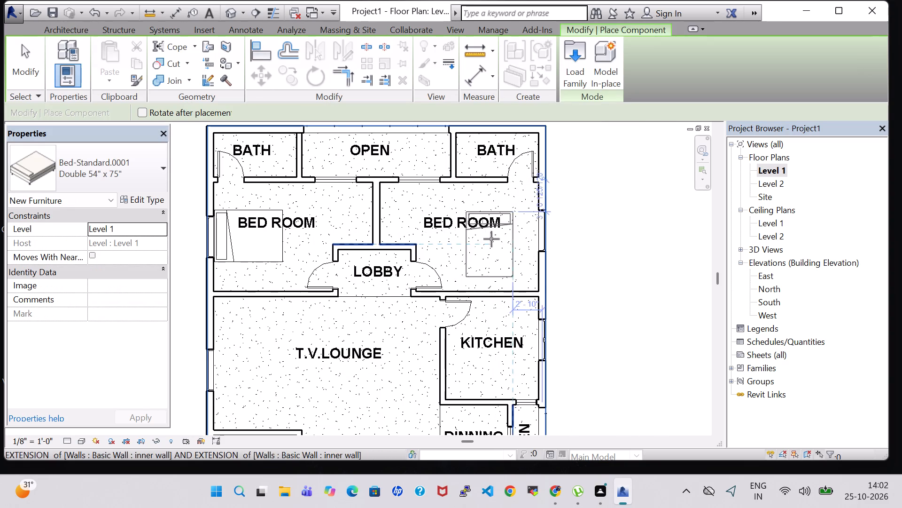
pyautogui.press('space')
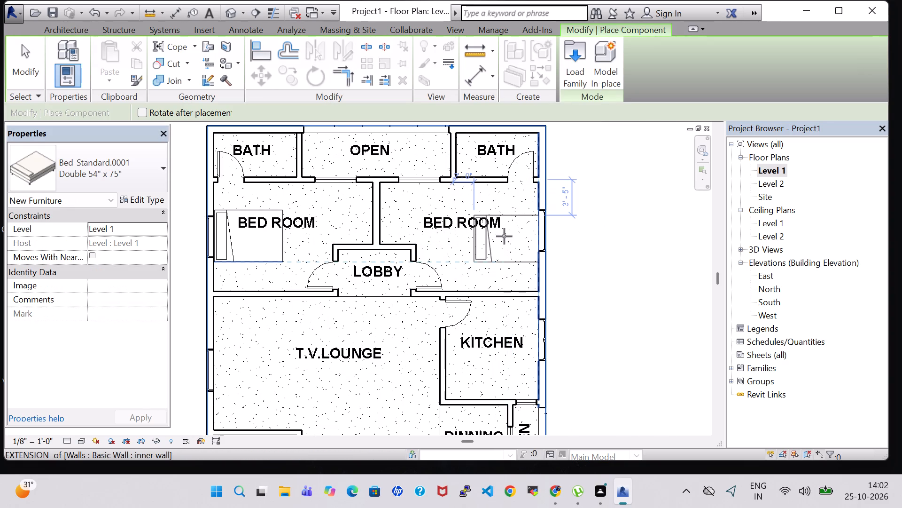
pyautogui.press('space')
pyautogui.press('space')
pyautogui.scroll(2, 504, 235)
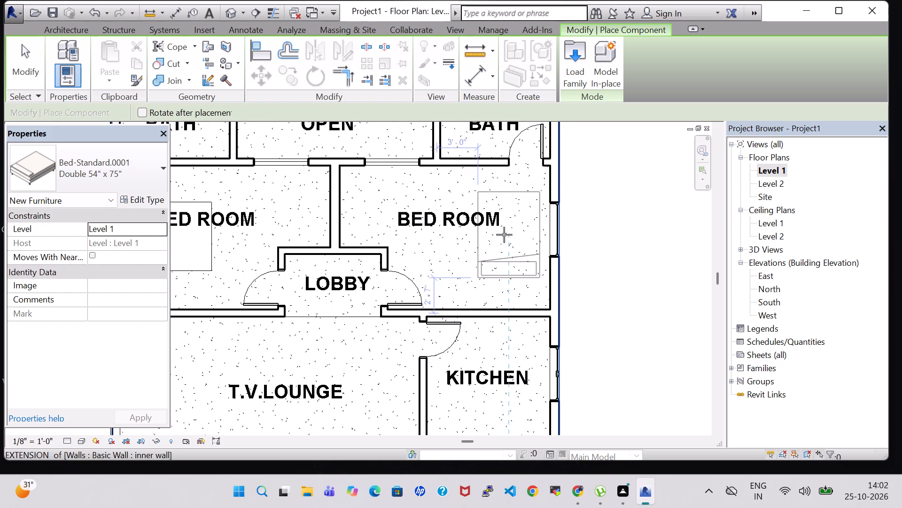
pyautogui.scroll(1, 504, 235)
pyautogui.press('space')
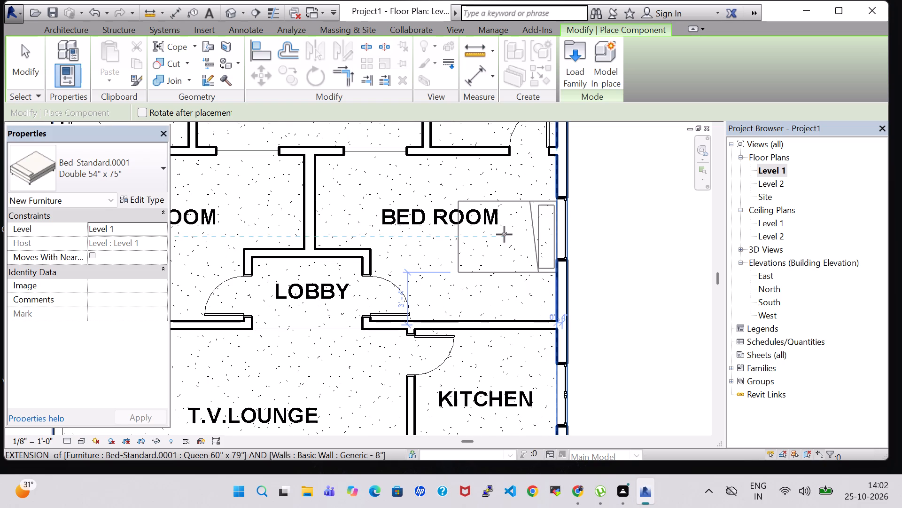
pyautogui.click(504, 234)
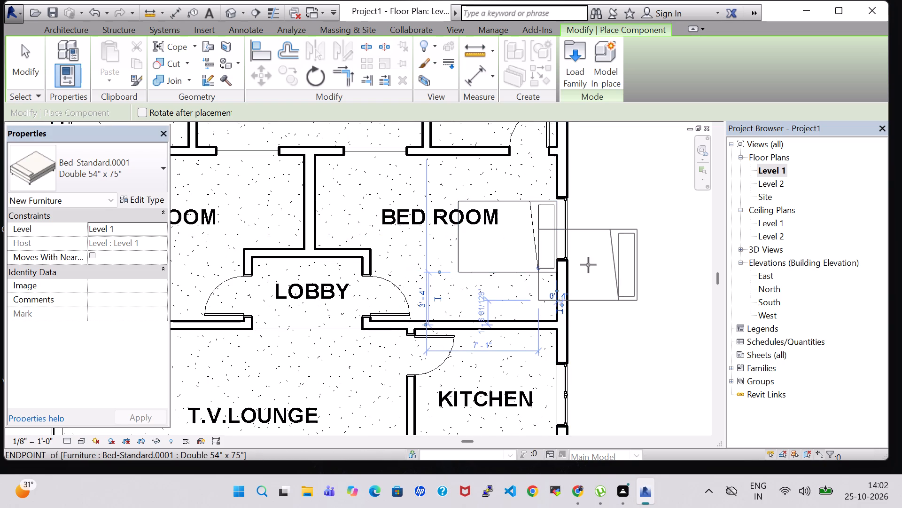
pyautogui.press('Escape')
pyautogui.press('Escape')
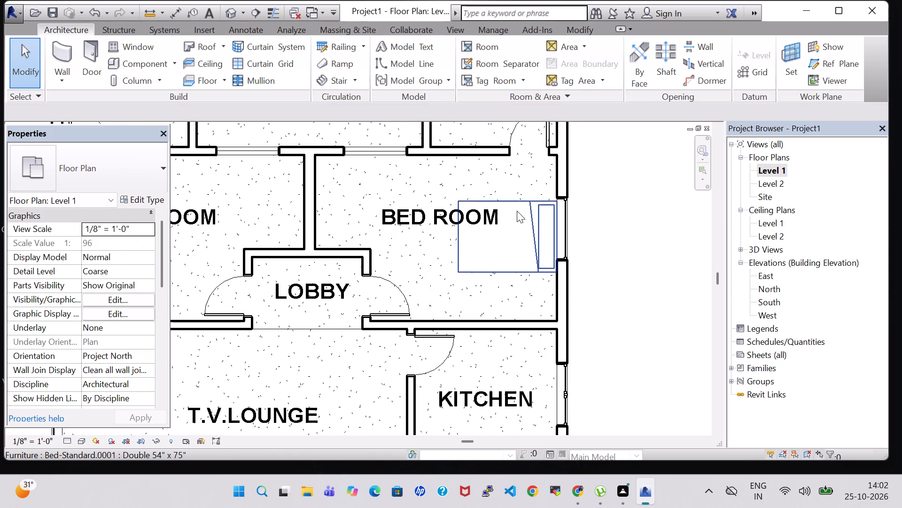
# Change the right bedroom's bed to the Queen 60" x 79" type.
pyautogui.click(517, 211)
pyautogui.click(131, 156)
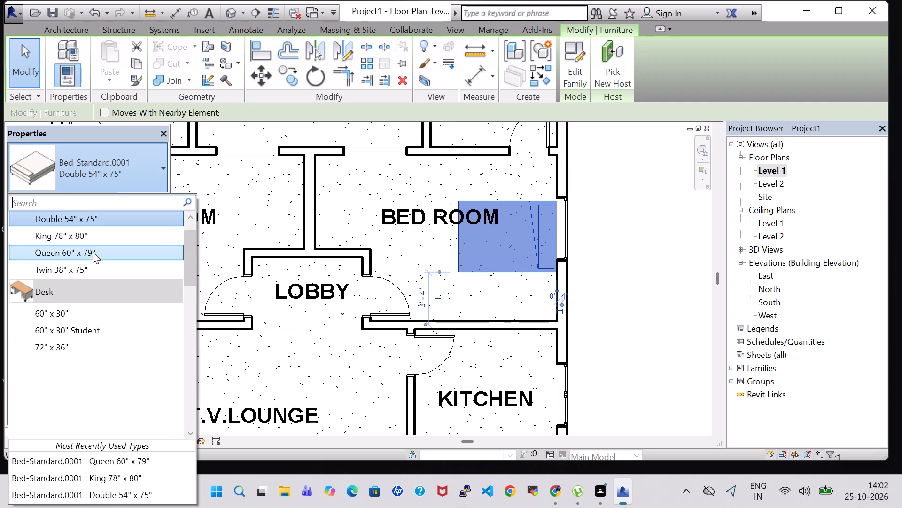
pyautogui.click(93, 252)
pyautogui.click(594, 249)
# Nudge the right bedroom's bed slightly inward from the exterior window wall and slightly toward the kitchen side.
pyautogui.scroll(-2, 594, 249)
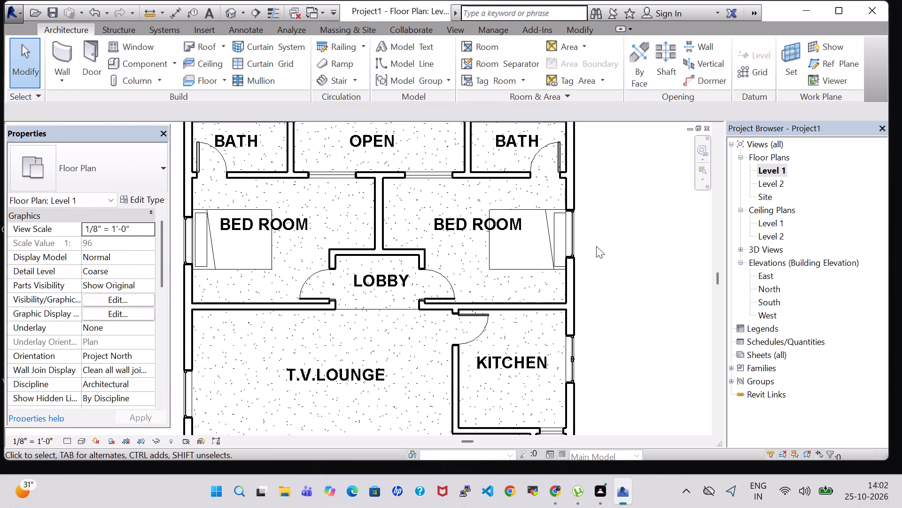
pyautogui.moveTo(605, 246); pyautogui.dragTo(588, 246, button='middle')
pyautogui.scroll(-1, 588, 246)
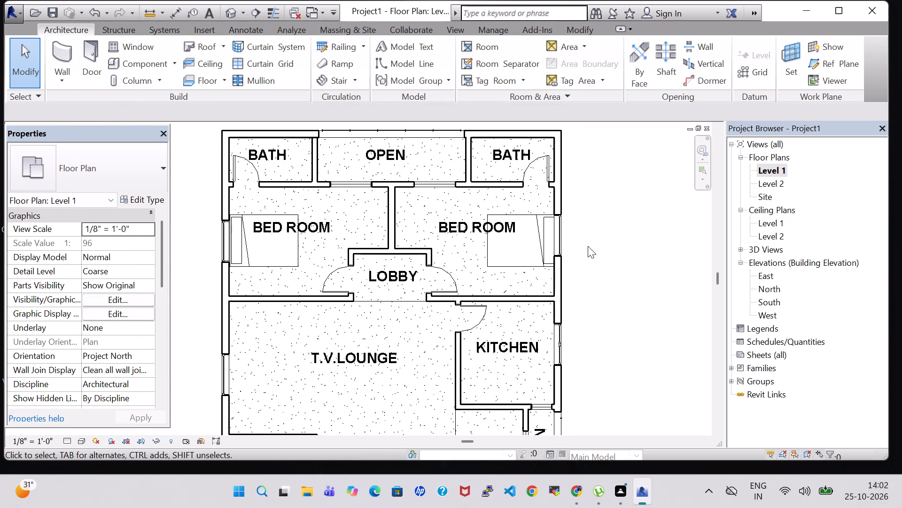
pyautogui.click(538, 230)
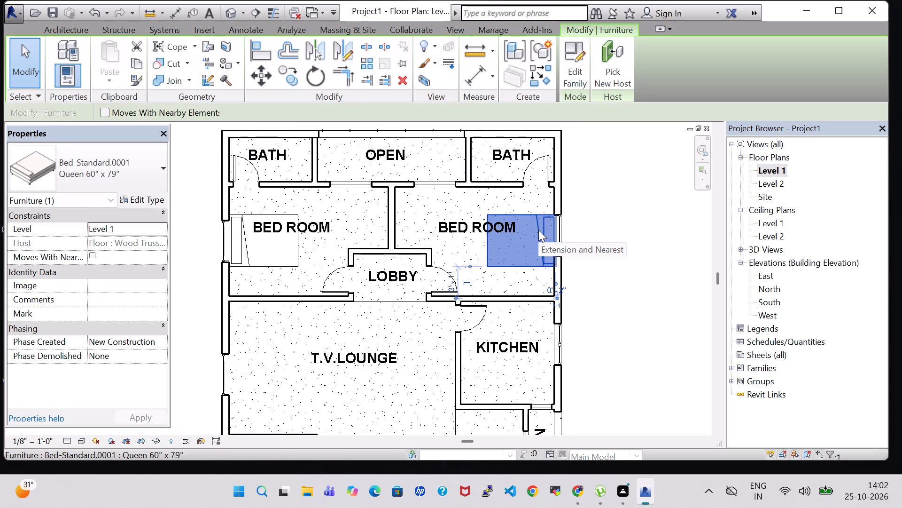
pyautogui.press('Left')
pyautogui.press('Down')
pyautogui.press('Left')
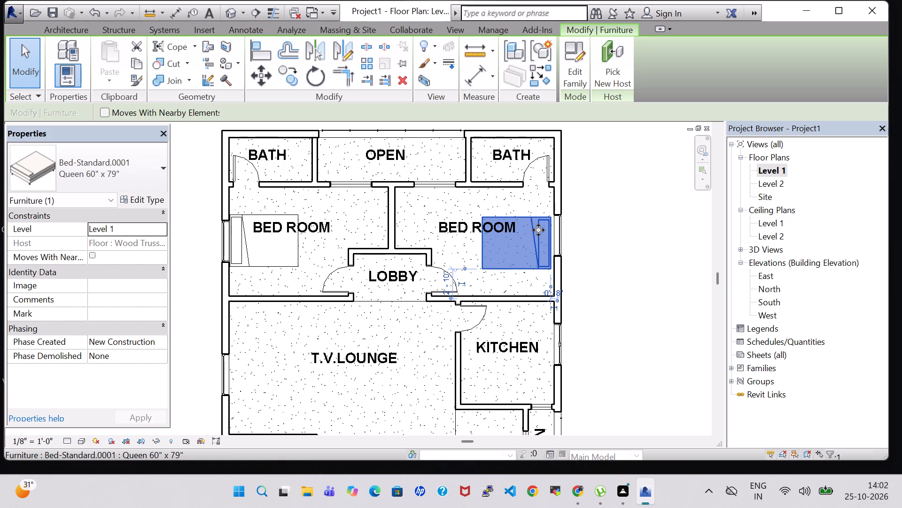
pyautogui.press('Right')
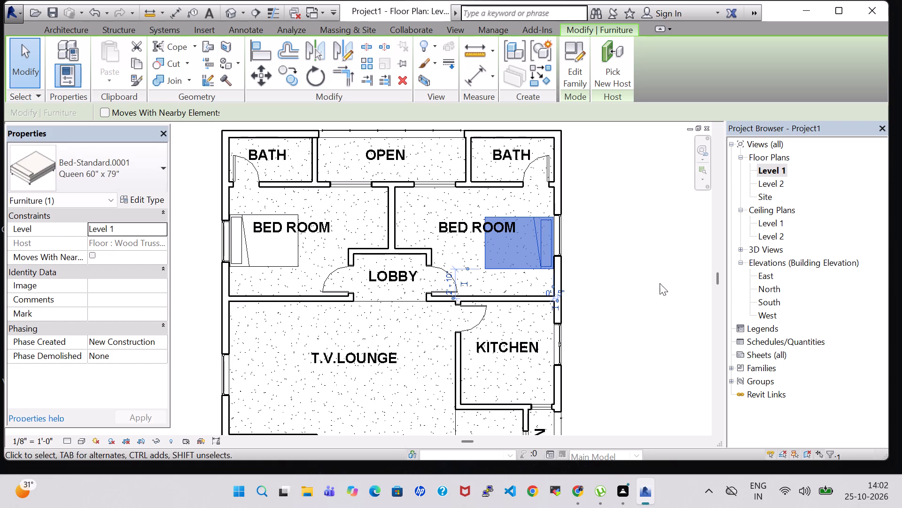
pyautogui.click(641, 242)
# Load the Table-Night Stand family from the US Imperial library's Furniture > Tables folder for placement.
pyautogui.click(149, 64)
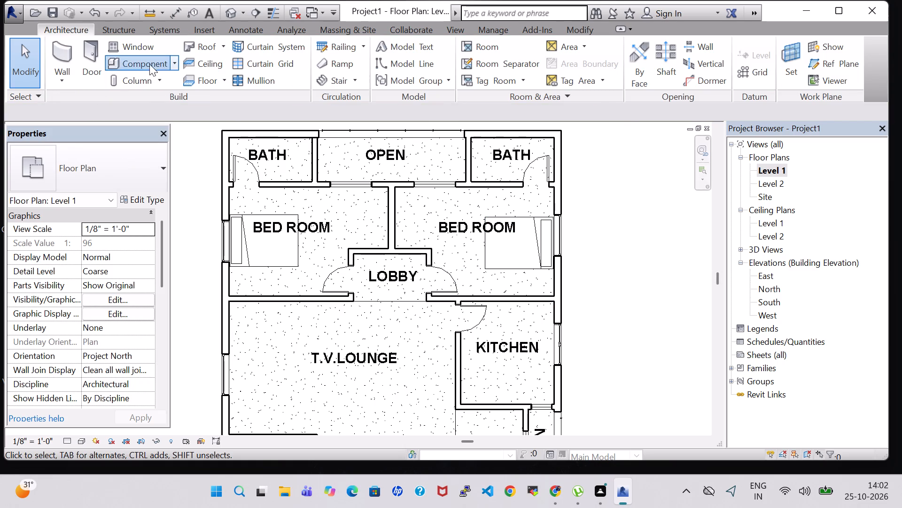
pyautogui.click(570, 74)
pyautogui.scroll(-1, 517, 234)
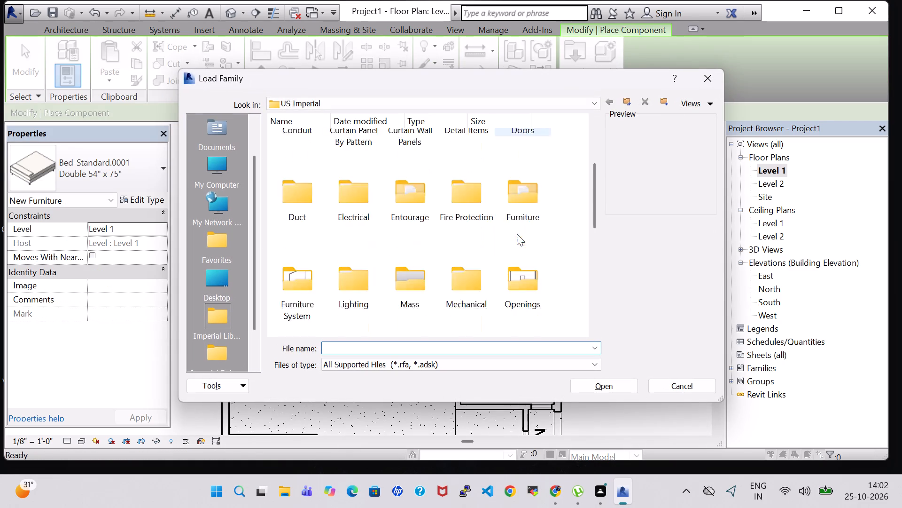
pyautogui.scroll(-3, 517, 234)
pyautogui.scroll(3, 511, 244)
pyautogui.doubleClick(521, 269)
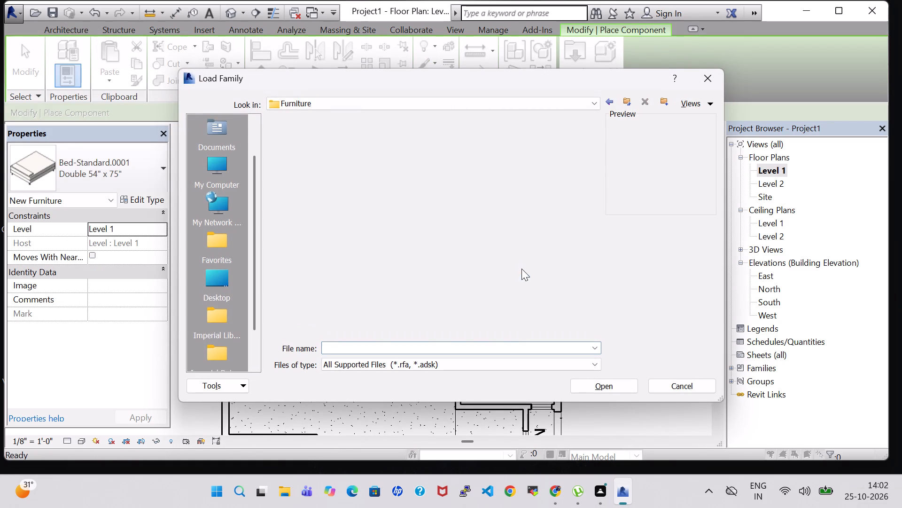
pyautogui.doubleClick(483, 159)
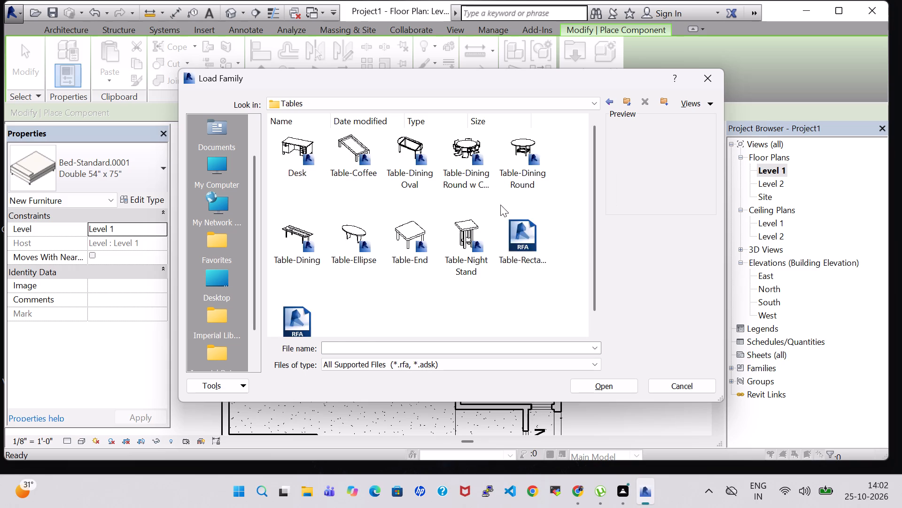
pyautogui.click(472, 224)
pyautogui.click(602, 387)
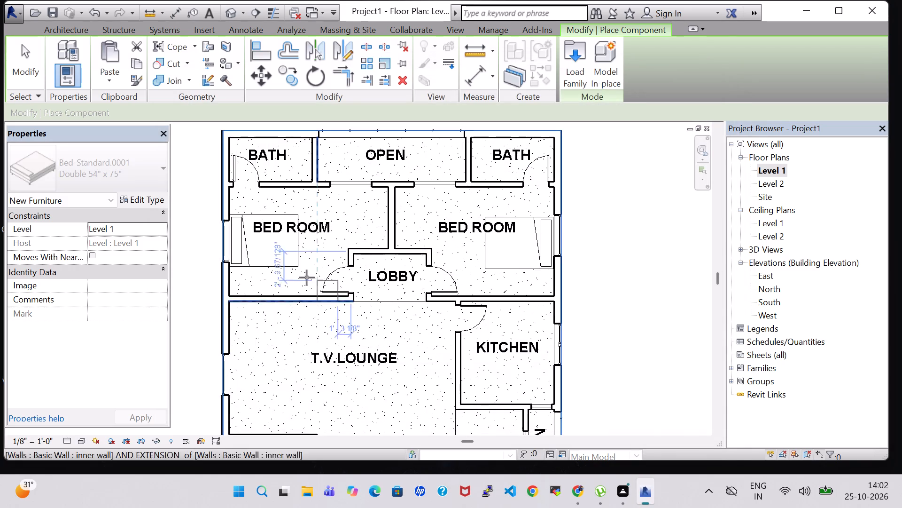
# Place a 24" x 24" x 30" night stand on each side of the left bedroom's bed, against the exterior wall.
pyautogui.scroll(5, 292, 274)
pyautogui.moveTo(213, 286); pyautogui.dragTo(316, 290, button='middle')
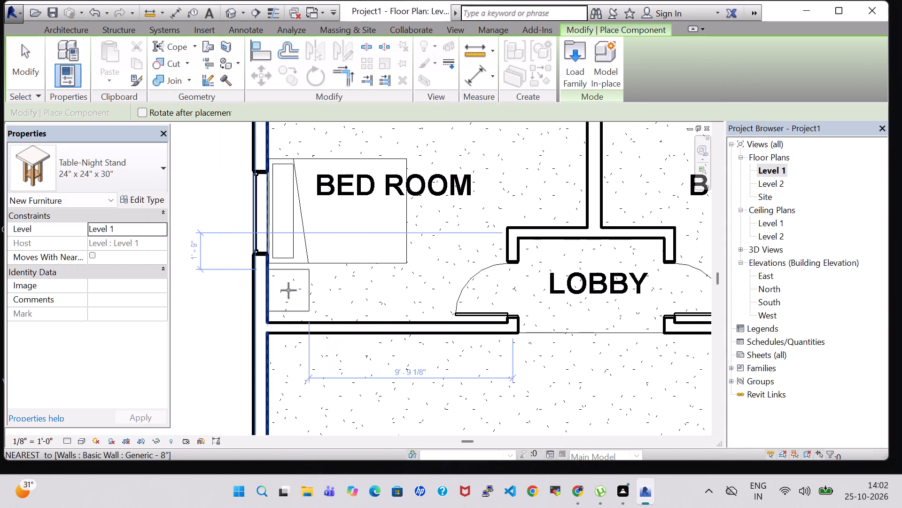
pyautogui.click(290, 290)
pyautogui.scroll(1, 373, 250)
pyautogui.moveTo(374, 247); pyautogui.dragTo(365, 313, button='middle')
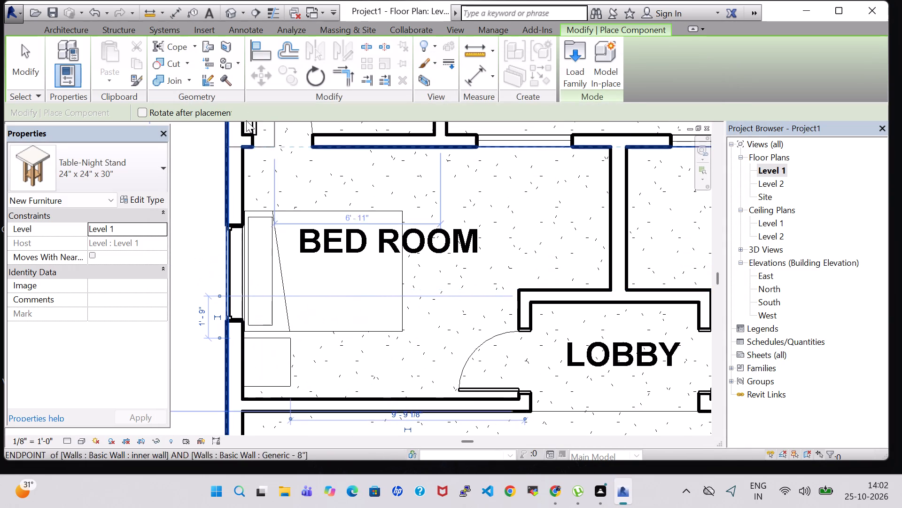
pyautogui.click(270, 181)
# Place a 24" x 24" x 30" night stand on each side of the right bedroom's bed, against the exterior wall.
pyautogui.scroll(-3, 429, 220)
pyautogui.moveTo(461, 217); pyautogui.dragTo(392, 230, button='middle')
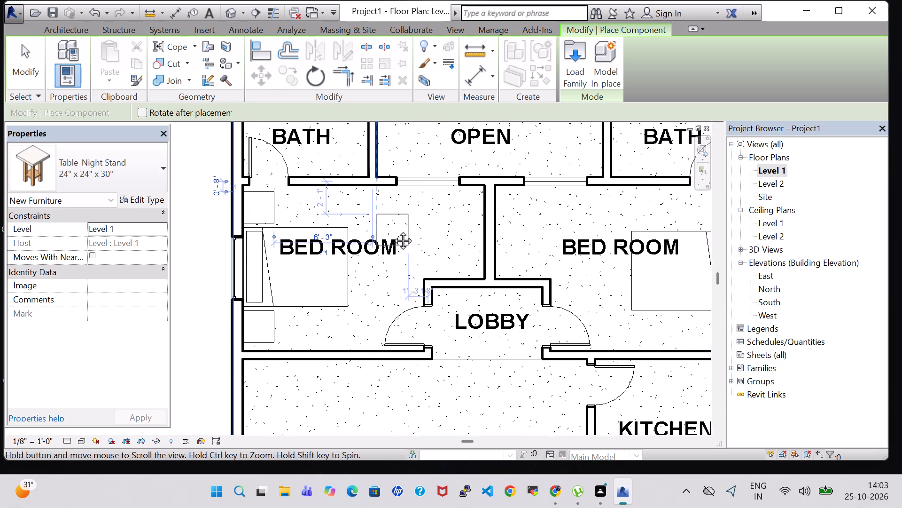
pyautogui.moveTo(392, 230); pyautogui.dragTo(344, 235, button='middle')
pyautogui.scroll(-3, 344, 235)
pyautogui.moveTo(454, 235); pyautogui.dragTo(408, 243, button='middle')
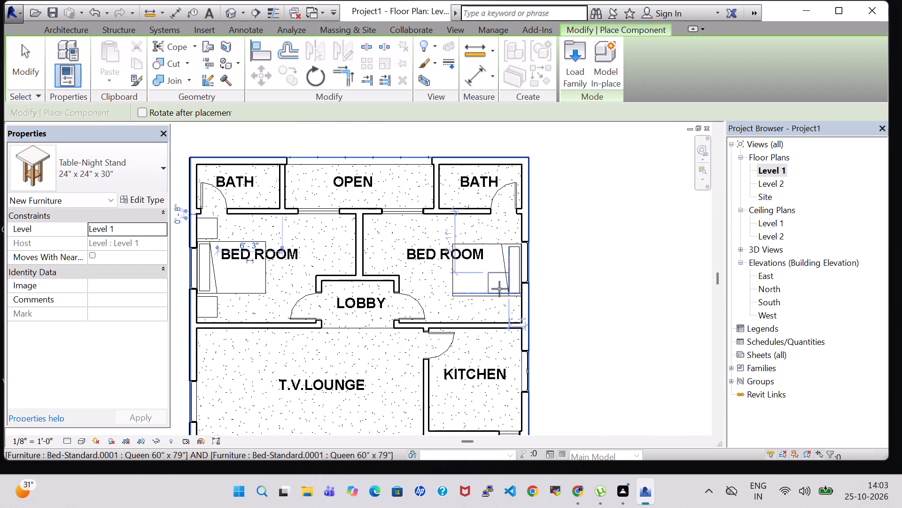
pyautogui.scroll(5, 499, 296)
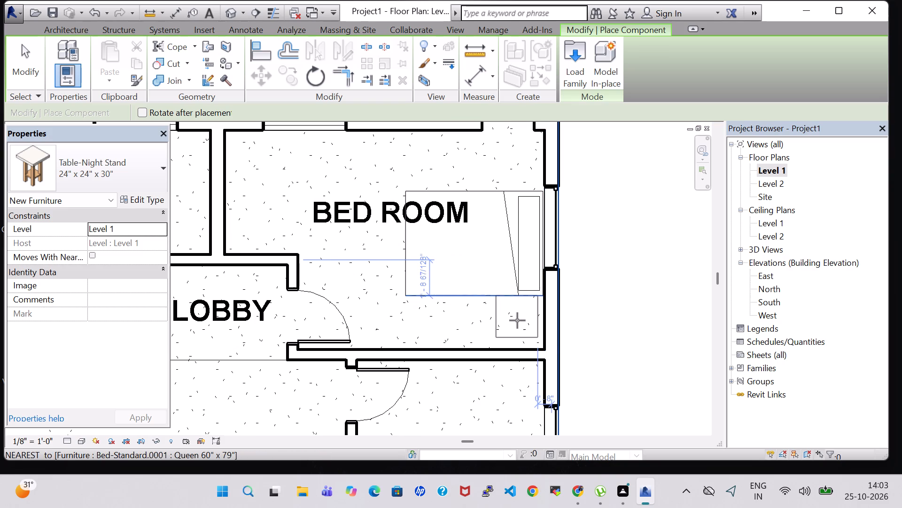
pyautogui.click(520, 327)
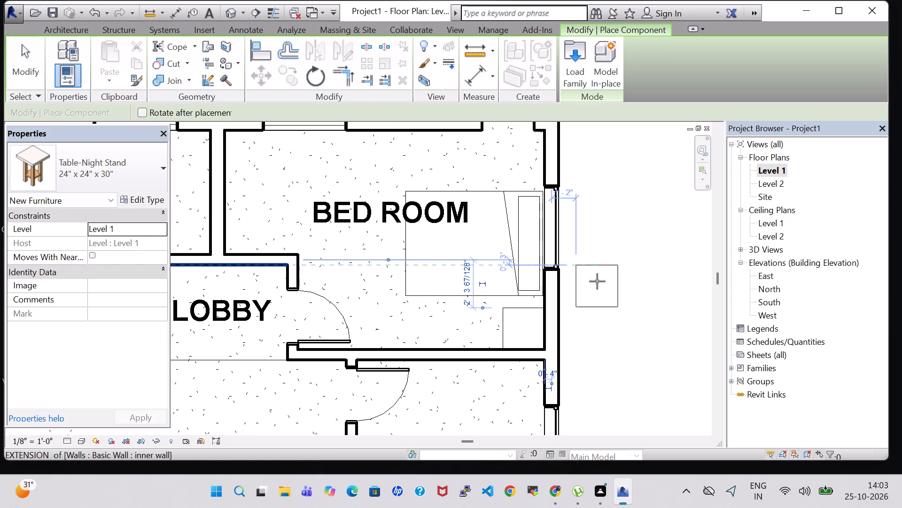
pyautogui.middleClick(583, 338)
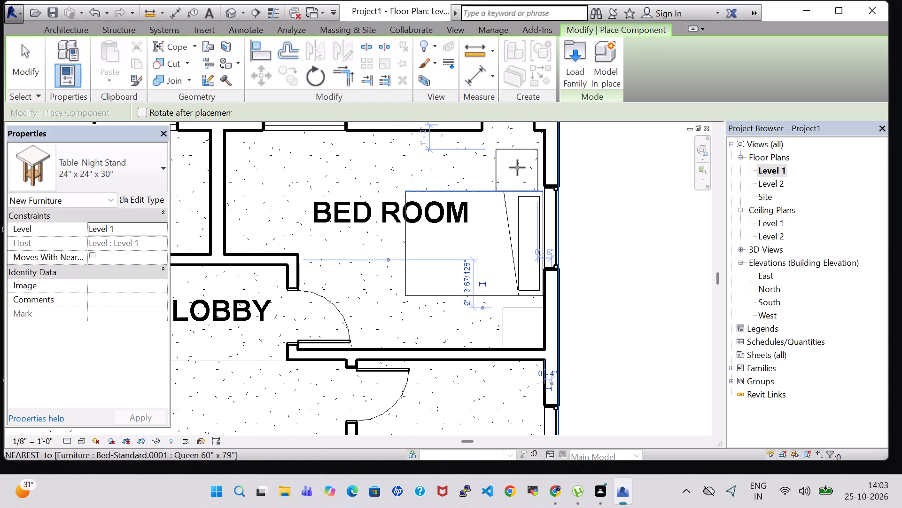
pyautogui.click(521, 163)
pyautogui.press('Escape')
pyautogui.press('Escape')
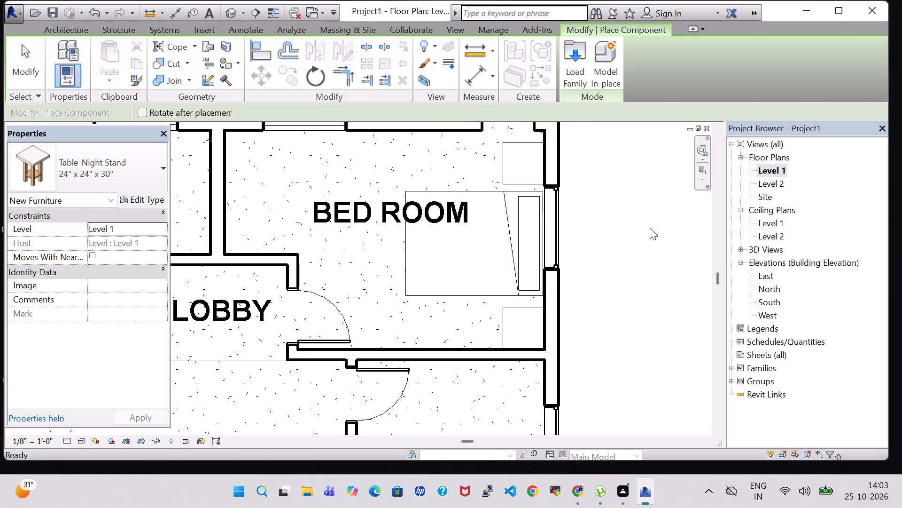
# Nudge the right bedroom's bed and both night stands so the stands sit close beside the bed.
pyautogui.click(515, 312)
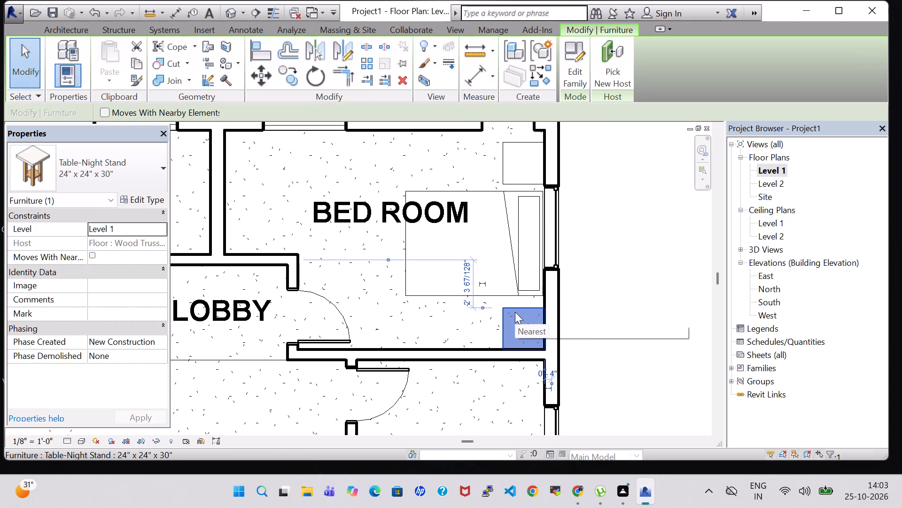
pyautogui.press('Left')
pyautogui.press('Up')
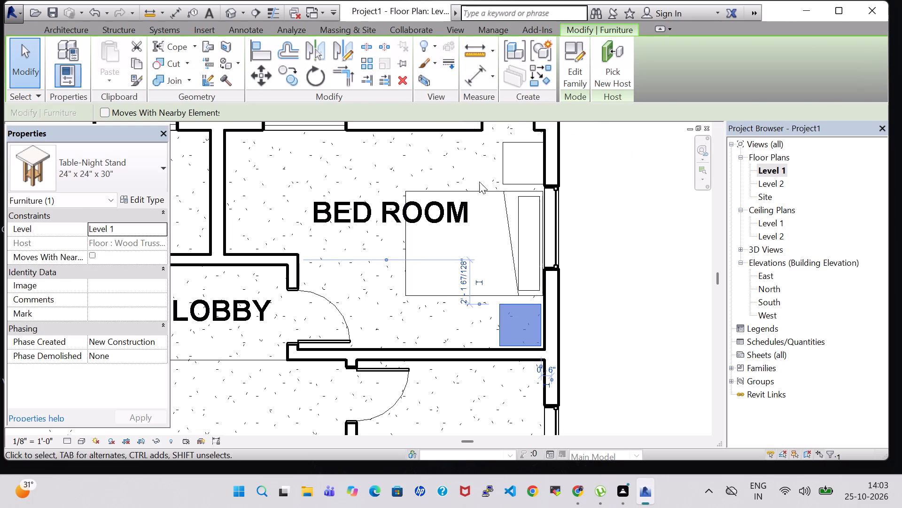
pyautogui.click(629, 217)
pyautogui.click(479, 194)
pyautogui.press('Down')
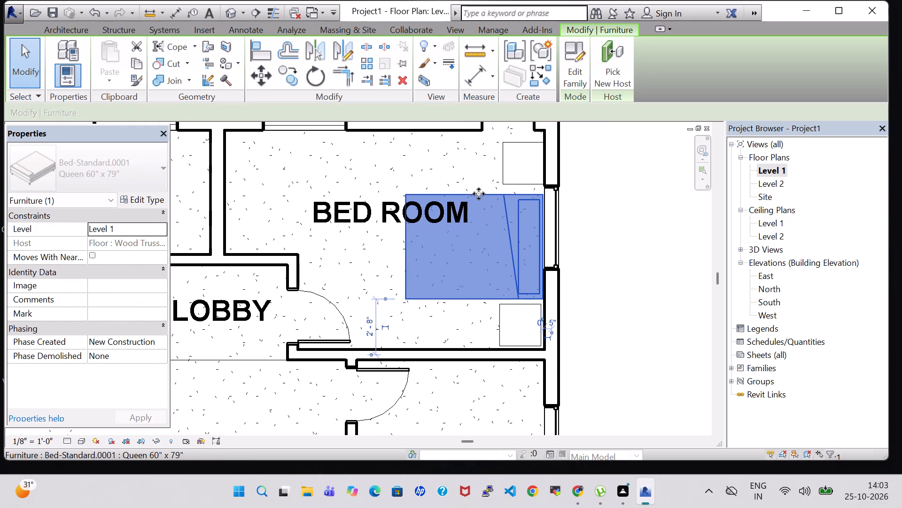
pyautogui.press('Down')
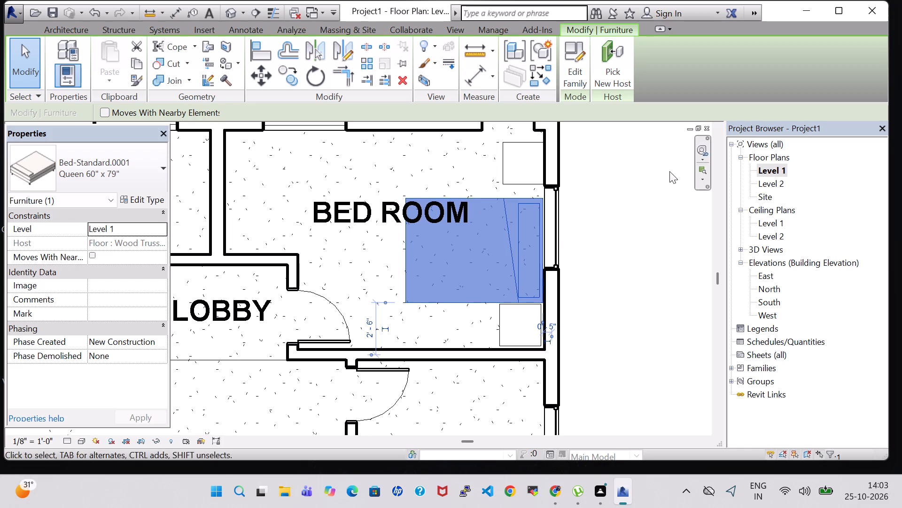
pyautogui.press('Up')
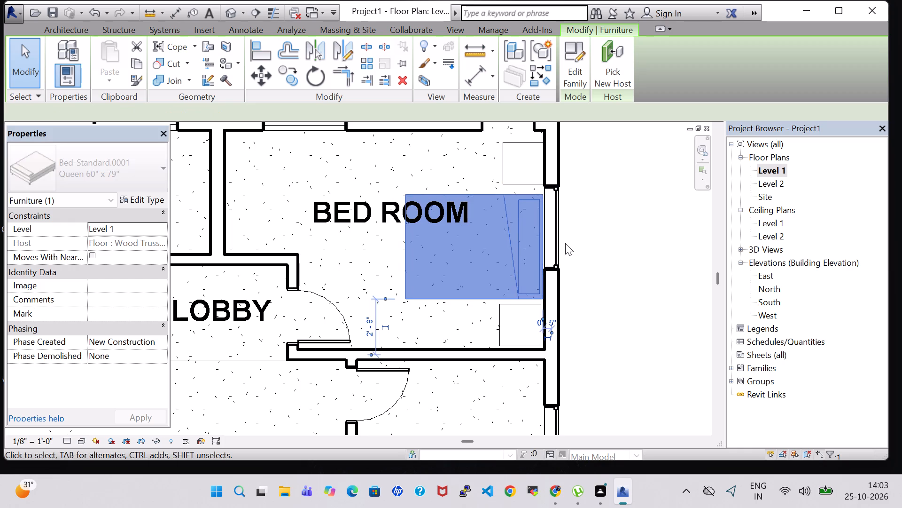
pyautogui.click(521, 138)
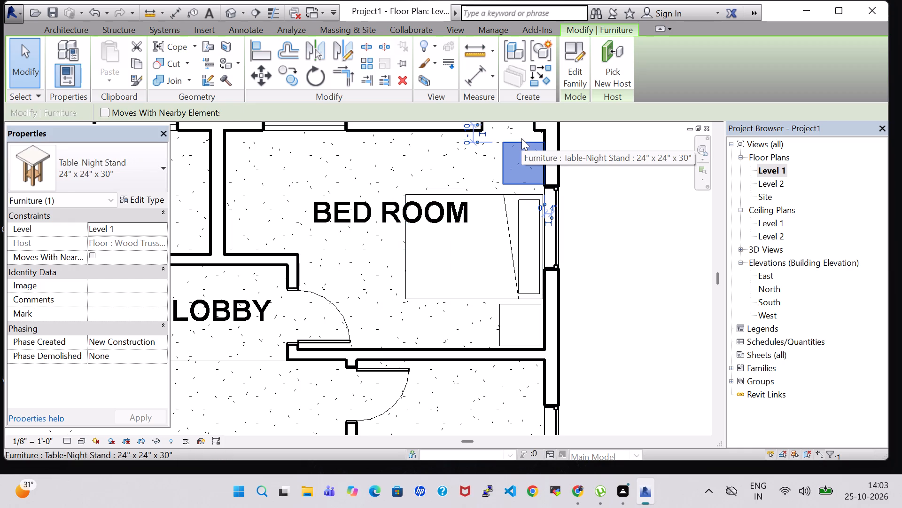
pyautogui.press('Down')
pyautogui.press('Down')
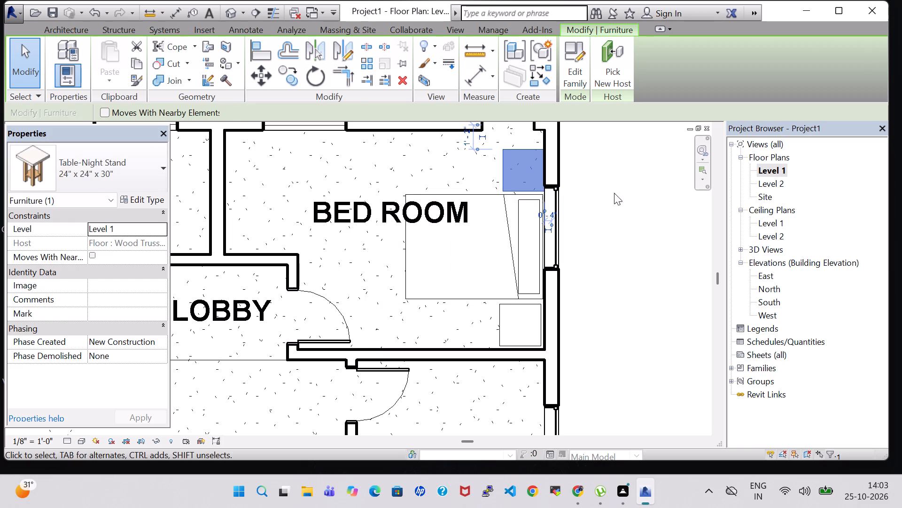
pyautogui.click(604, 226)
# Nudge the left bedroom's night stand nearest the T.V. lounge slightly off the exterior wall and toward the lounge wall.
pyautogui.scroll(-4, 604, 226)
pyautogui.middleClick(333, 349)
pyautogui.moveTo(333, 349); pyautogui.dragTo(377, 358, button='middle')
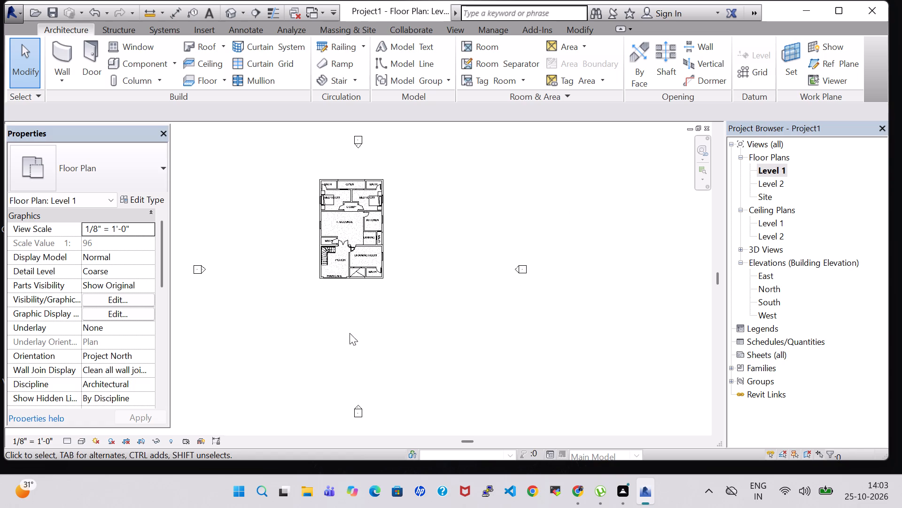
pyautogui.scroll(10, 319, 273)
pyautogui.moveTo(235, 161); pyautogui.dragTo(244, 350, button='middle')
pyautogui.scroll(5, 401, 314)
pyautogui.moveTo(295, 180); pyautogui.dragTo(335, 389, button='middle')
pyautogui.click(330, 295)
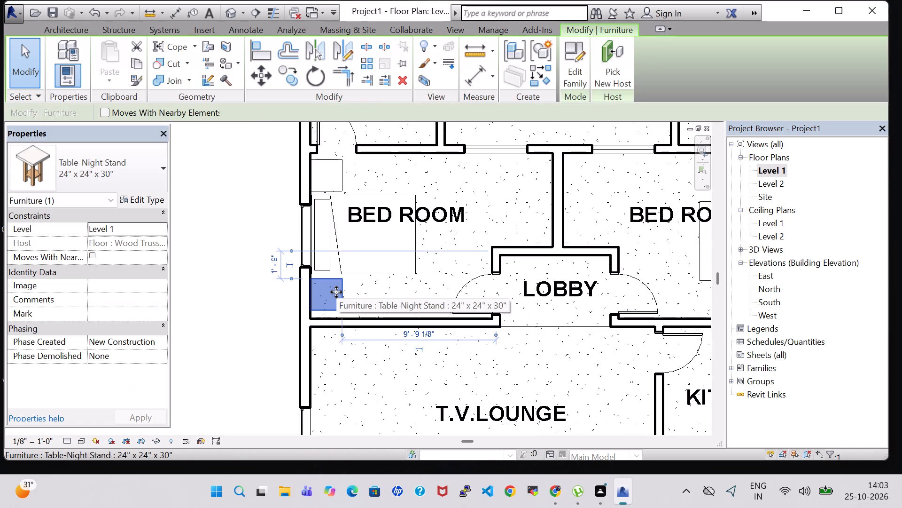
pyautogui.press('Right')
pyautogui.press('Down')
pyautogui.press('Down')
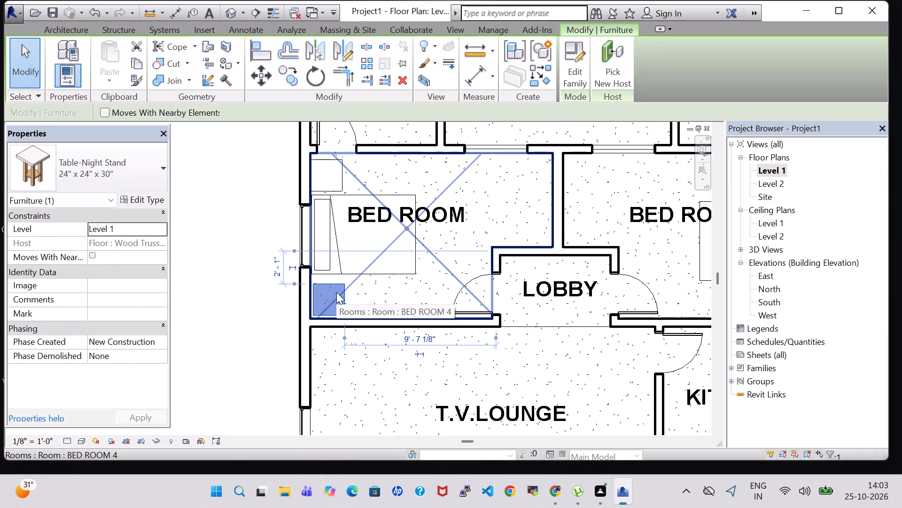
# Nudge the left bedroom's bed toward the T.V. lounge until it sits close to the night stand on that side.
pyautogui.click(381, 195)
pyautogui.press('Down')
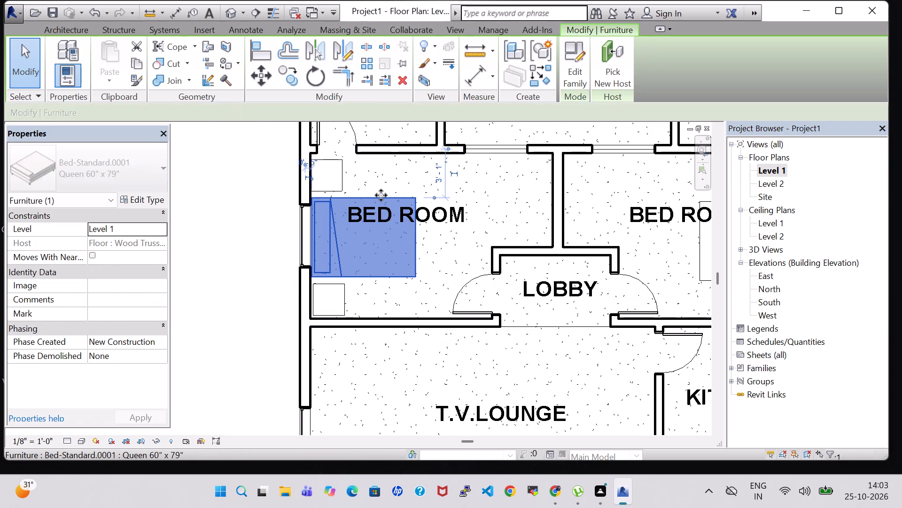
pyautogui.press('Down')
pyautogui.press('Down')
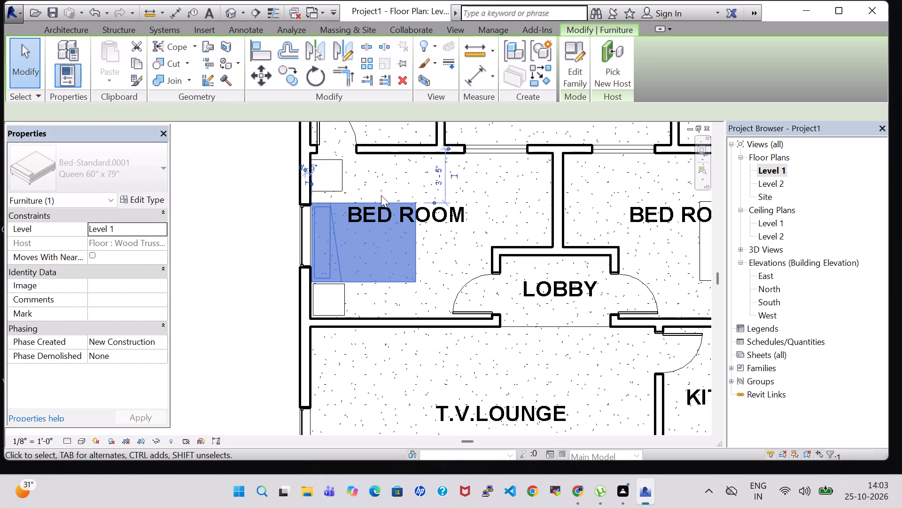
pyautogui.click(234, 169)
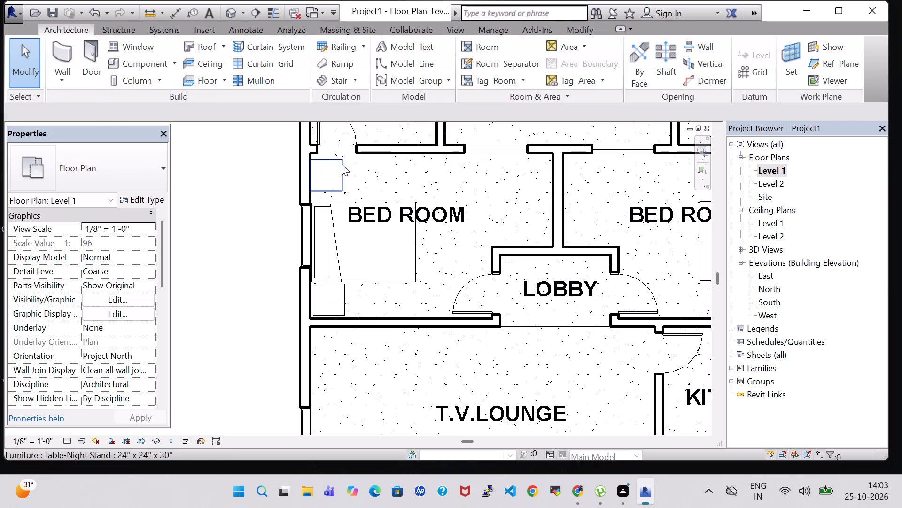
# Nudge the left bedroom's bath-side night stand slightly off the exterior wall and down close to the bed.
pyautogui.click(342, 164)
pyautogui.press('Right')
pyautogui.press('Down')
pyautogui.press('Down')
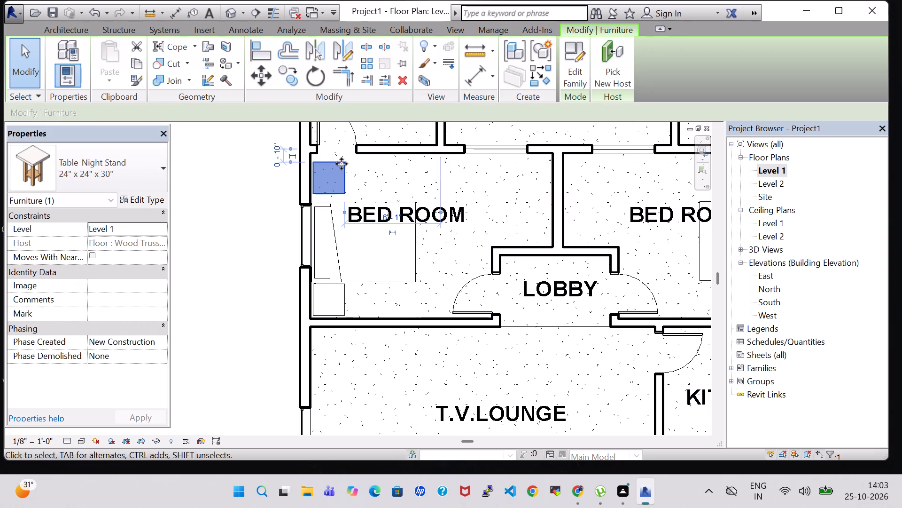
pyautogui.press('Down')
pyautogui.press('Down')
pyautogui.press('Up')
pyautogui.press('Left')
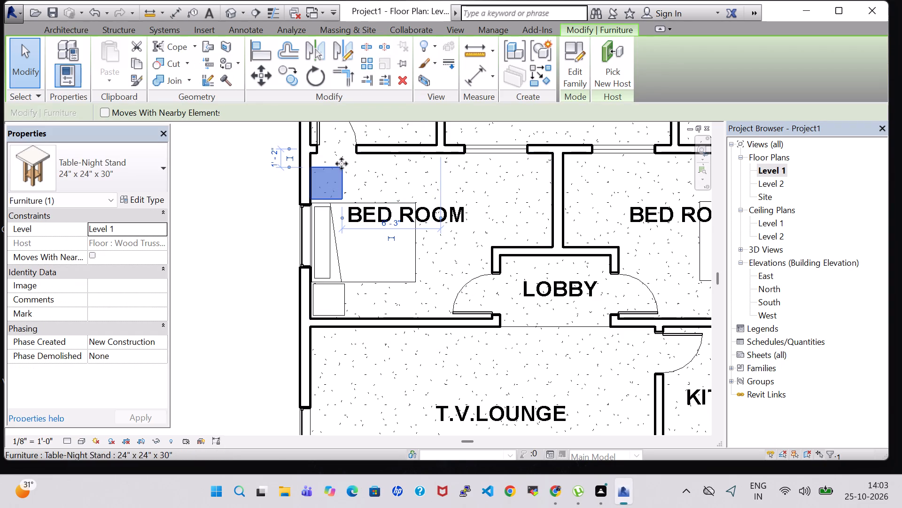
pyautogui.press('Right')
pyautogui.press('Down')
pyautogui.click(238, 262)
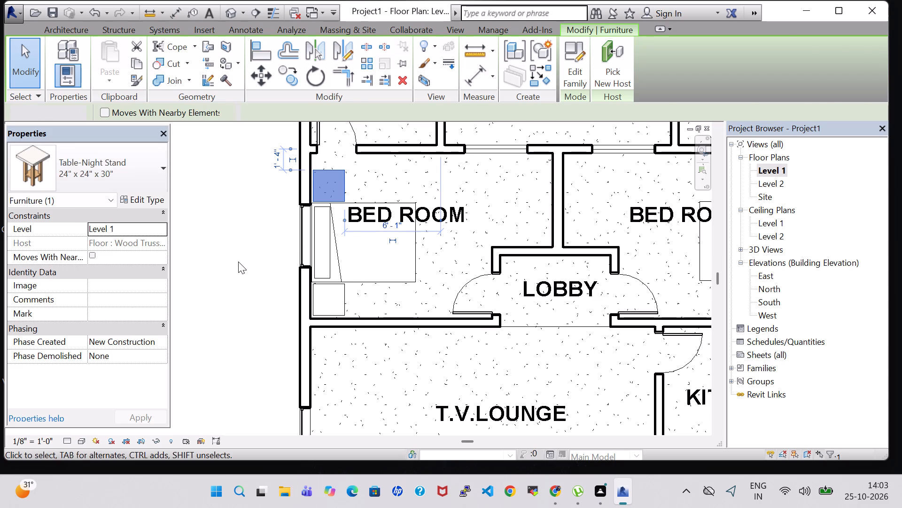
# Examine the furnished bedrooms from above in the 3D view, and return to the Level 1 floor plan.
pyautogui.scroll(-2, 238, 262)
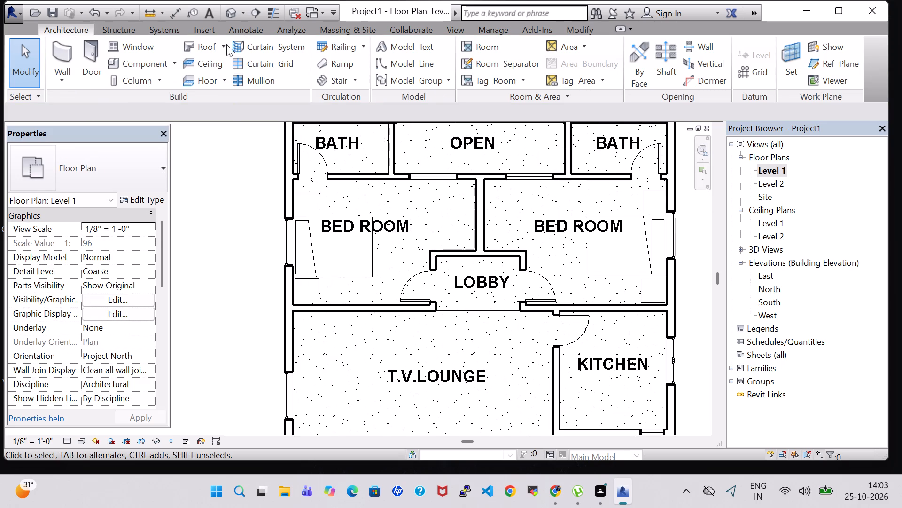
pyautogui.click(225, 15)
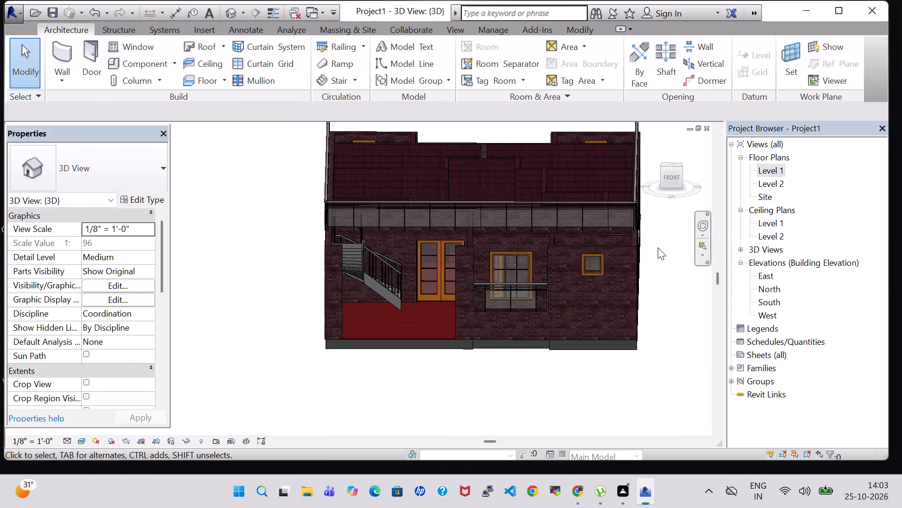
pyautogui.keyDown('shift'); pyautogui.moveTo(658, 247); pyautogui.dragTo(665, 419, button='middle'); pyautogui.keyUp('shift')
pyautogui.keyDown('shift'); pyautogui.scroll(-1, 660, 365); pyautogui.keyUp('shift')
pyautogui.moveTo(482, 186); pyautogui.dragTo(489, 313, button='middle')
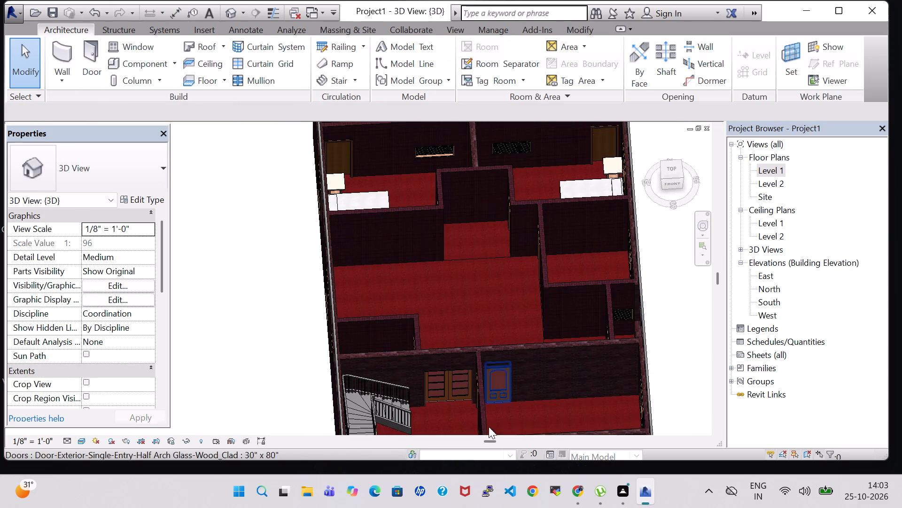
pyautogui.keyDown('shift'); pyautogui.moveTo(469, 232); pyautogui.dragTo(470, 269, button='middle'); pyautogui.keyUp('shift')
pyautogui.moveTo(458, 238); pyautogui.dragTo(464, 262, button='middle')
pyautogui.middleClick(459, 310)
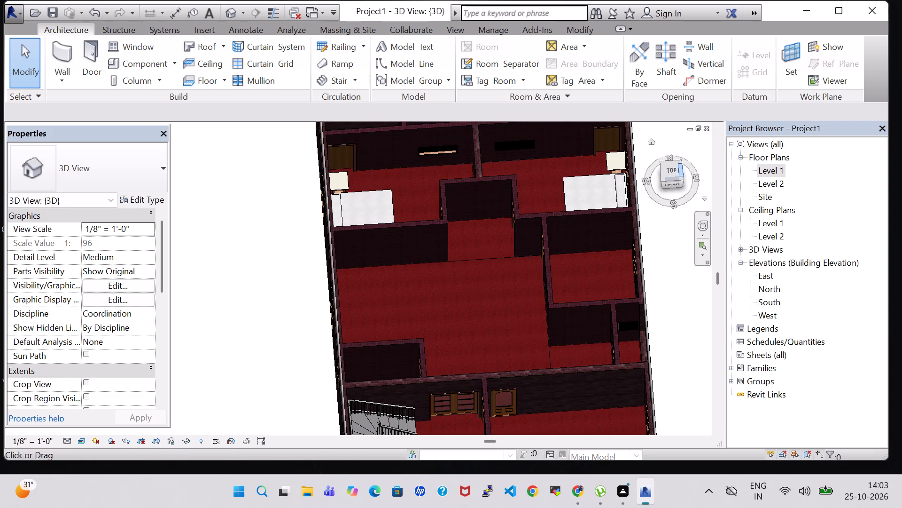
pyautogui.doubleClick(765, 171)
# Load the TV Stand family from the US Imperial library's Furniture folder for component placement.
pyautogui.scroll(-1, 475, 250)
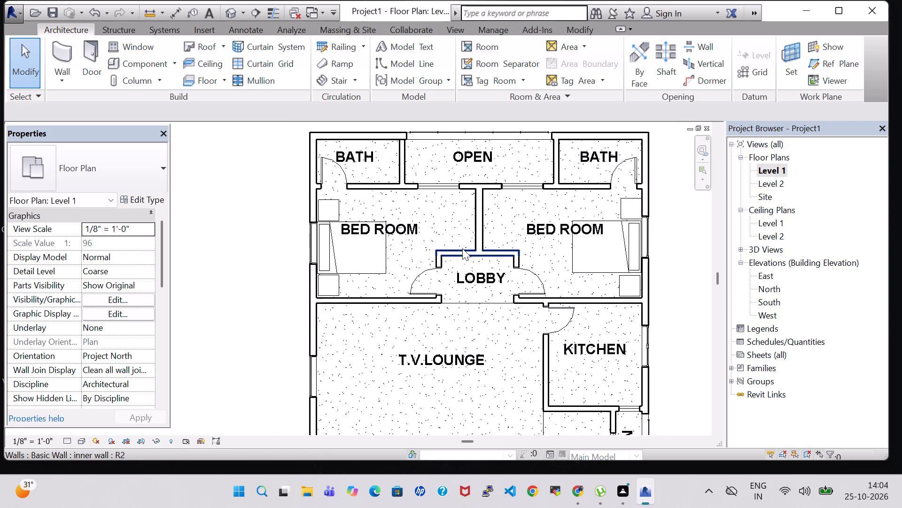
pyautogui.scroll(-1, 462, 248)
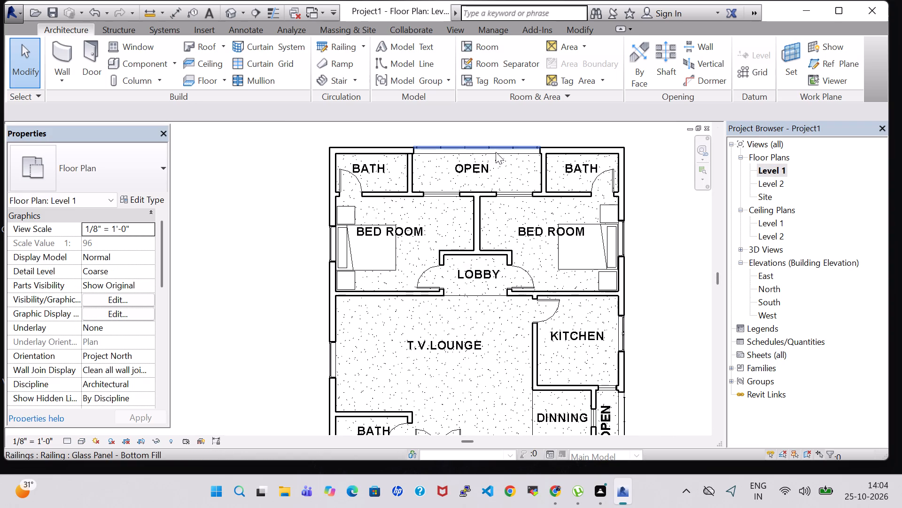
pyautogui.click(137, 59)
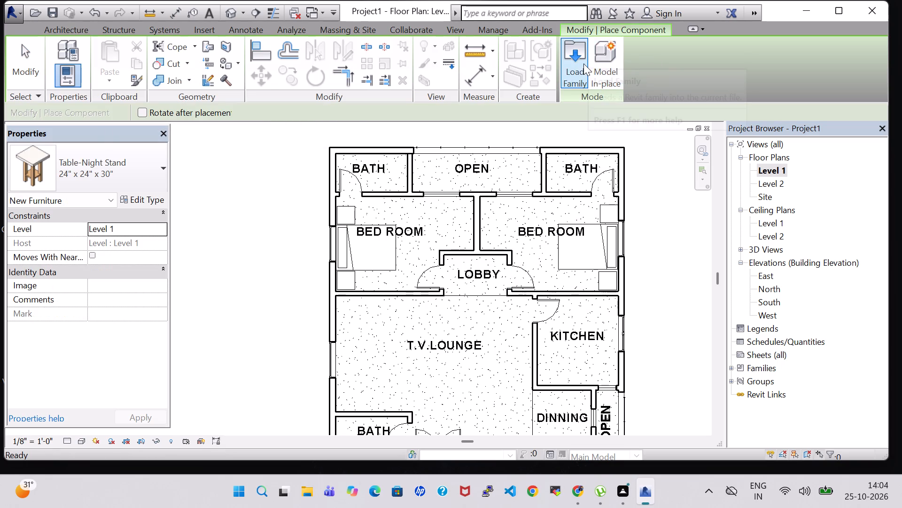
pyautogui.click(583, 64)
pyautogui.scroll(-2, 453, 200)
pyautogui.scroll(-1, 482, 246)
pyautogui.scroll(1, 500, 229)
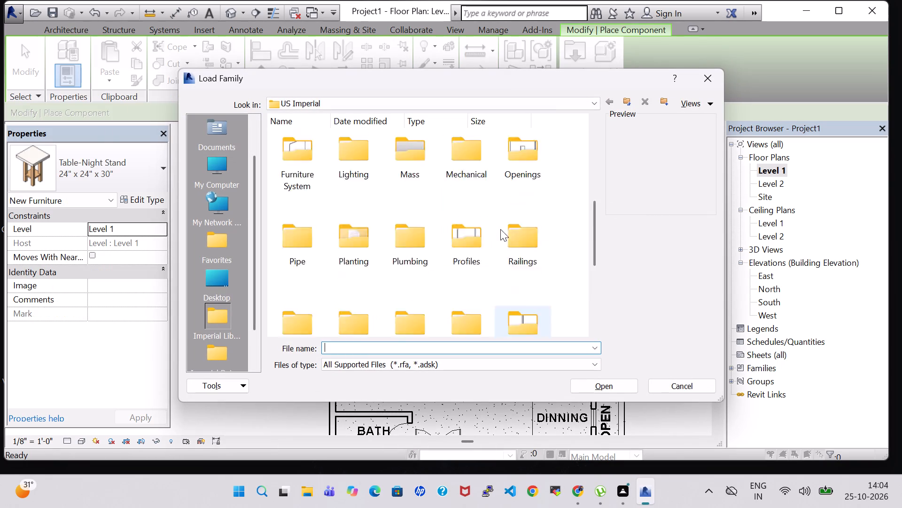
pyautogui.scroll(1, 500, 229)
pyautogui.doubleClick(529, 201)
pyautogui.click(340, 244)
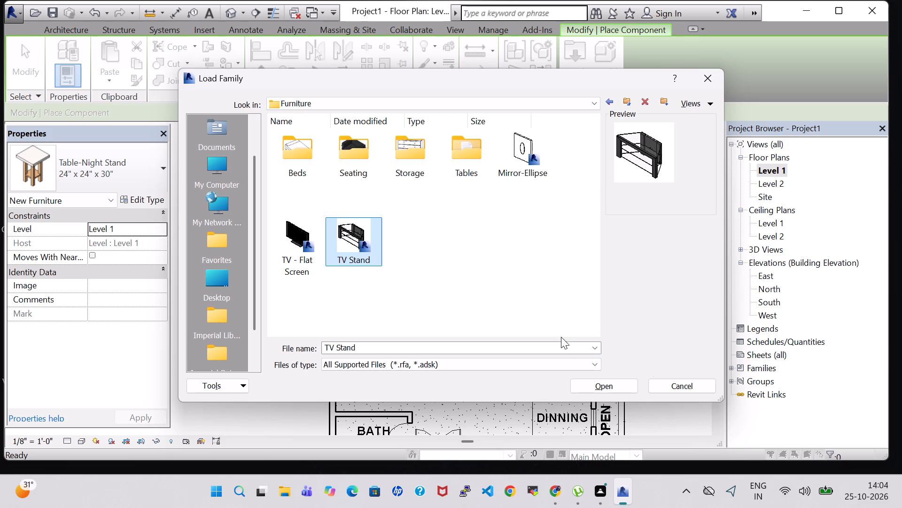
pyautogui.click(616, 381)
# Place a TV stand, rotated 180°, in the left bedroom against the T.V. lounge wall, between the night stand and door.
pyautogui.scroll(5, 395, 279)
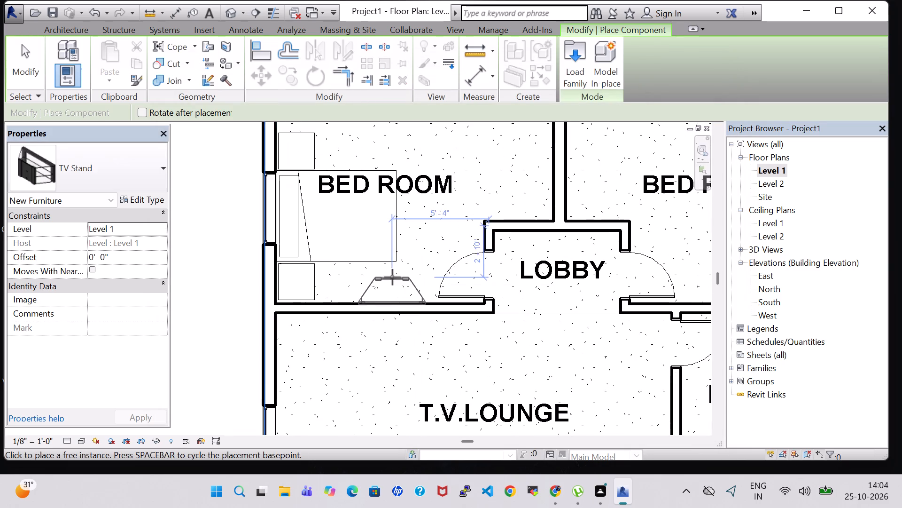
pyautogui.press('space')
pyautogui.press('space')
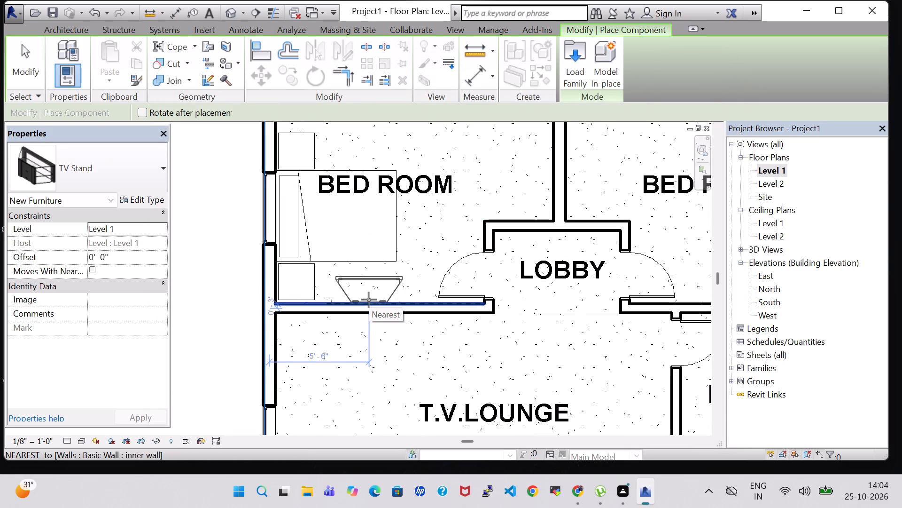
pyautogui.click(369, 300)
pyautogui.scroll(-2, 428, 269)
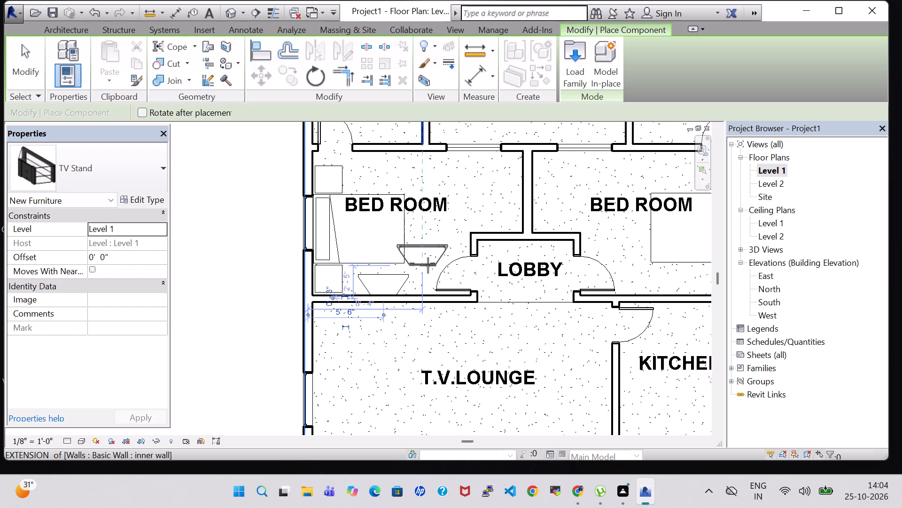
pyautogui.press('Escape')
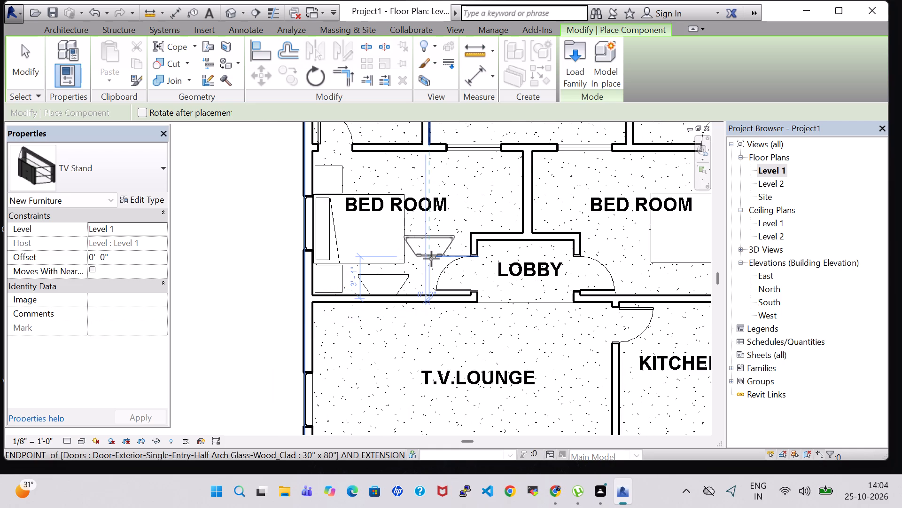
# Place a second TV stand in the right bedroom against the kitchen wall, between the door and night stand.
pyautogui.scroll(-2, 507, 277)
pyautogui.scroll(3, 627, 289)
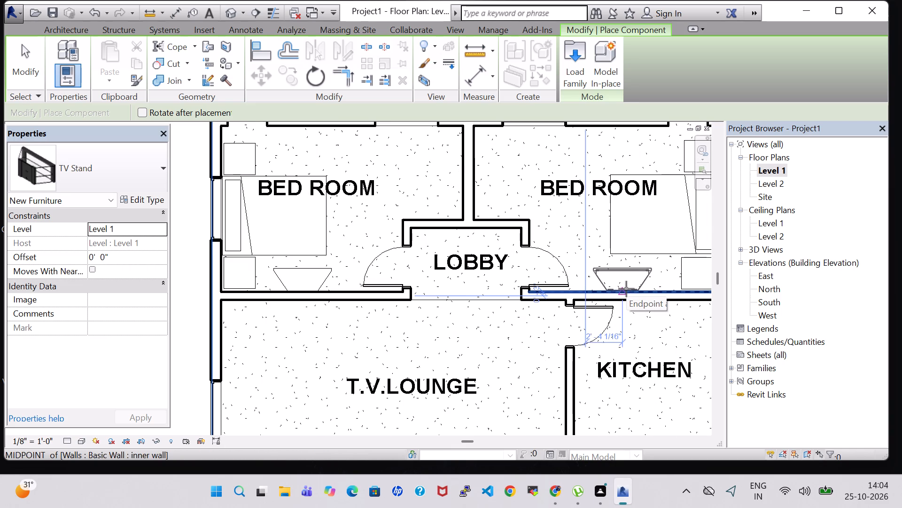
pyautogui.click(629, 289)
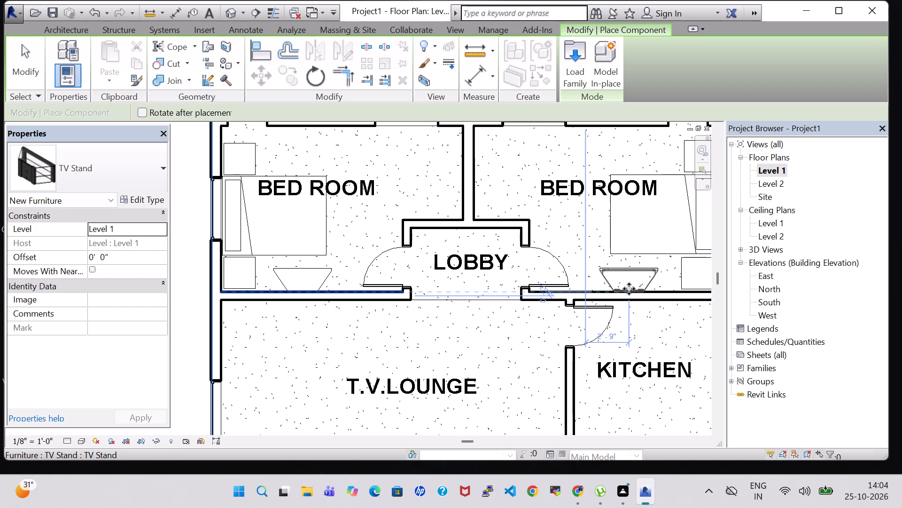
pyautogui.scroll(-3, 627, 301)
pyautogui.press('Escape')
pyautogui.press('Escape')
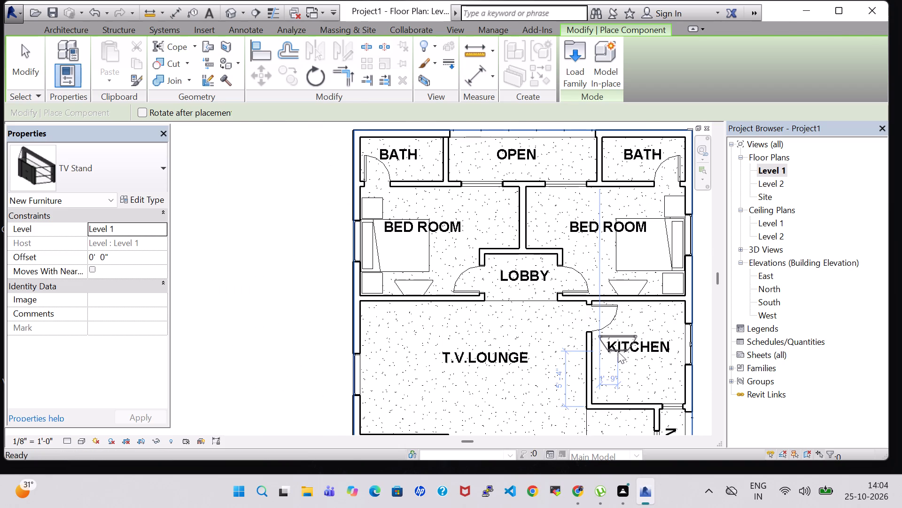
# Load the TV - Flat Screen family from the US Imperial library's Furniture folder for component placement.
pyautogui.click(141, 62)
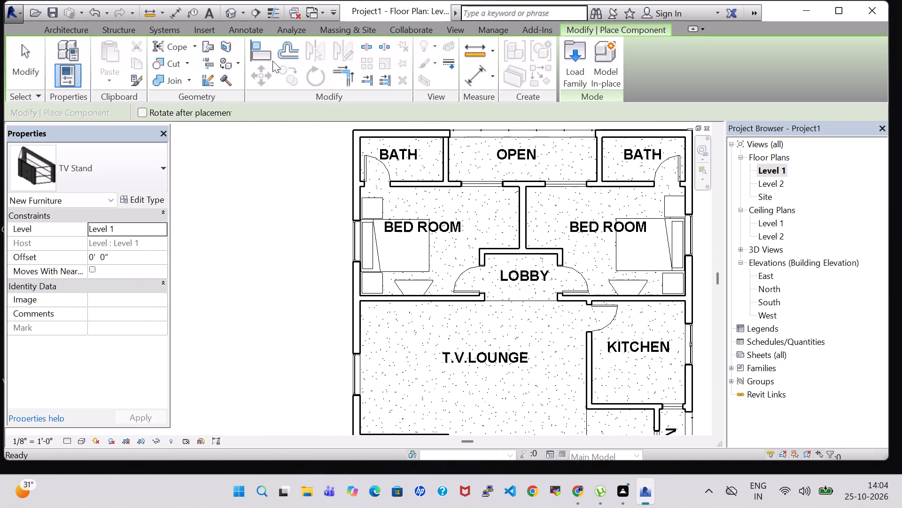
pyautogui.click(574, 73)
pyautogui.scroll(-1, 613, 267)
pyautogui.scroll(-1, 567, 264)
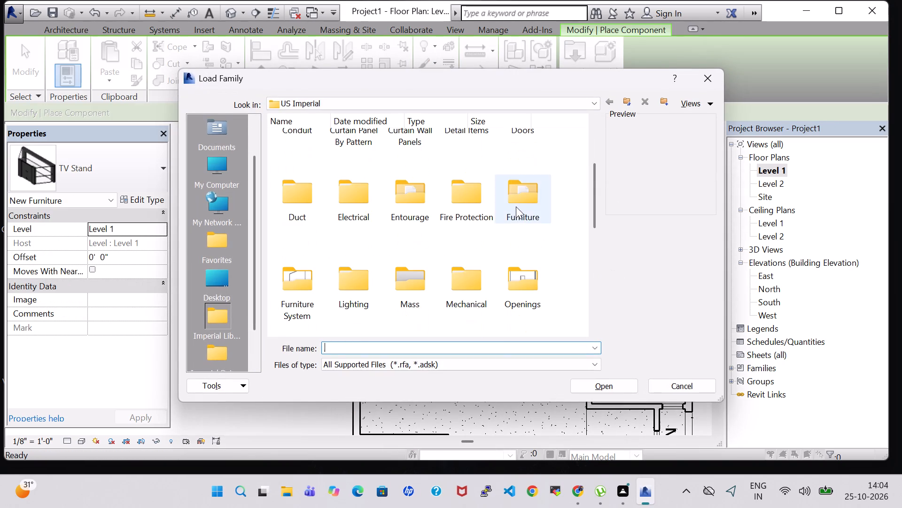
pyautogui.doubleClick(516, 206)
pyautogui.click(310, 233)
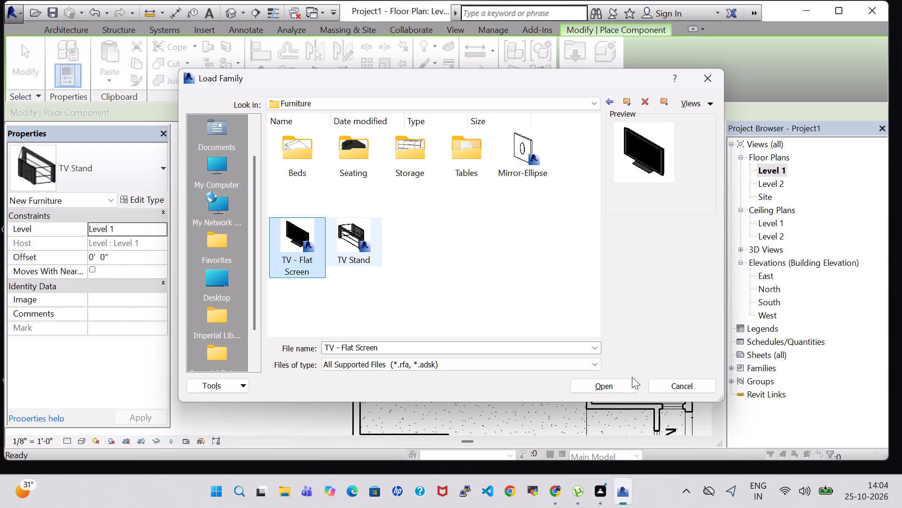
pyautogui.click(617, 383)
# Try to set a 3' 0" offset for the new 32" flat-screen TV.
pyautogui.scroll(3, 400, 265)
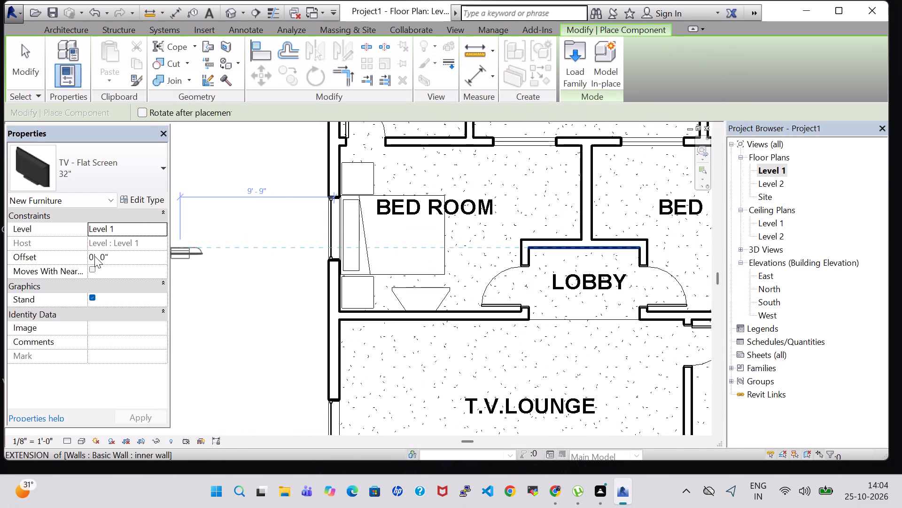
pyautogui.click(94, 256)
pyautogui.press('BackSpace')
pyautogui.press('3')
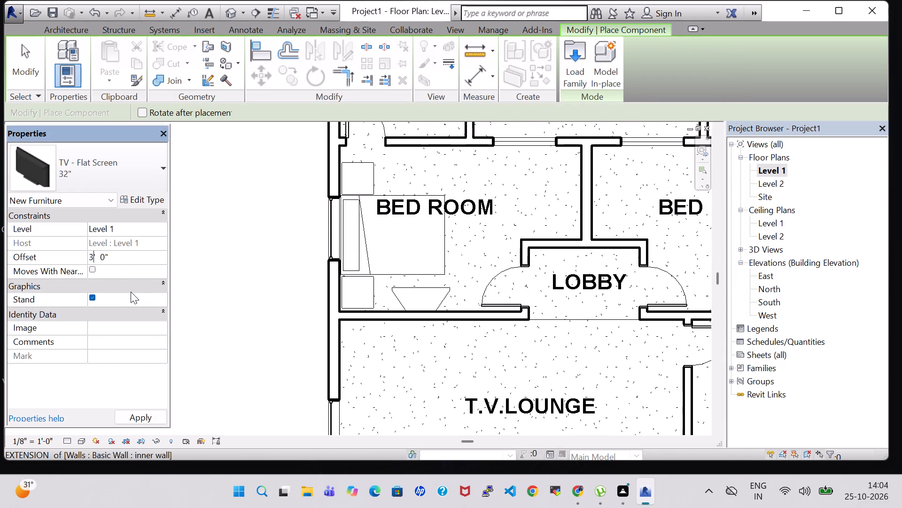
# Search the component types for TV and choose the 50" TV - Flat Screen type.
pyautogui.click(130, 167)
pyautogui.scroll(-2, 96, 339)
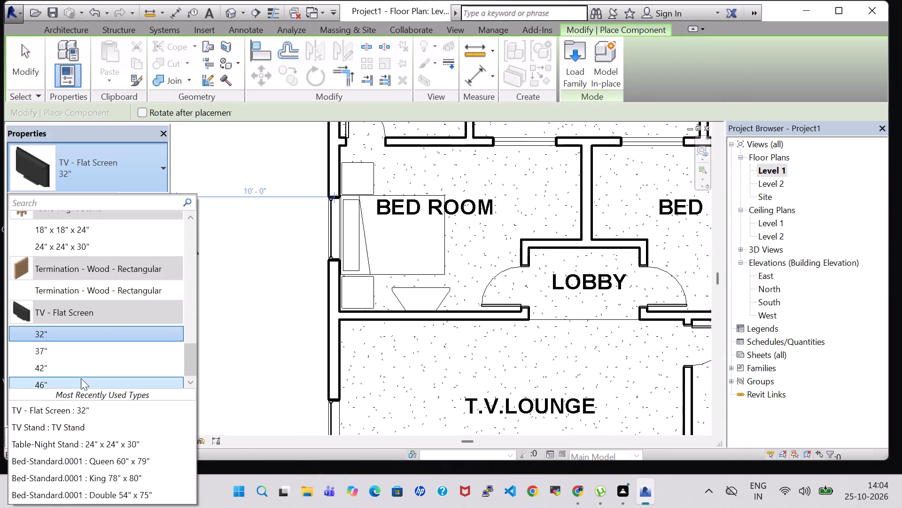
pyautogui.scroll(-4, 81, 378)
pyautogui.moveTo(189, 355); pyautogui.dragTo(190, 357)
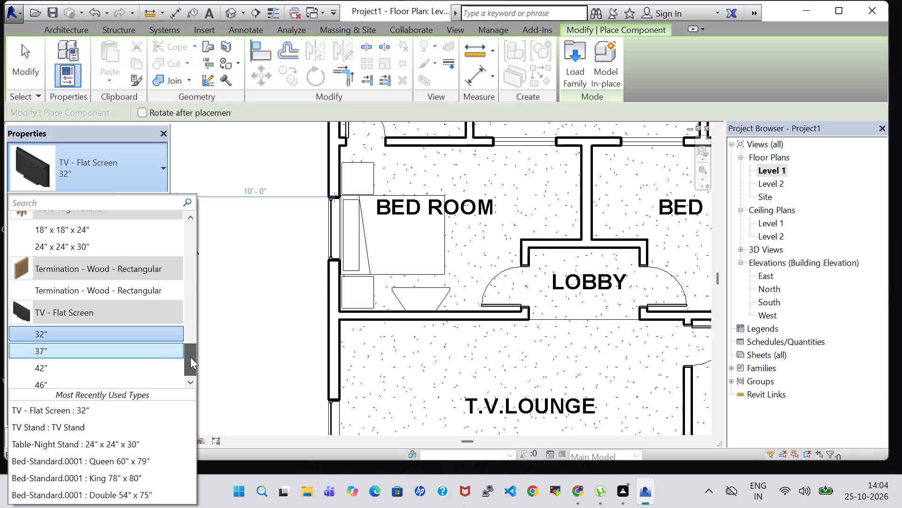
pyautogui.moveTo(190, 357); pyautogui.dragTo(191, 389)
pyautogui.scroll(-3, 54, 391)
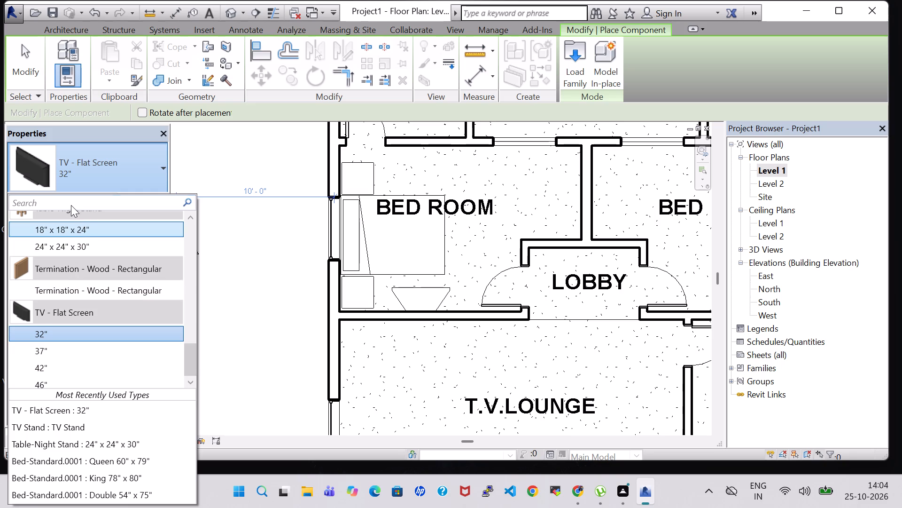
pyautogui.click(69, 204)
pyautogui.write('TV')
pyautogui.scroll(-3, 48, 251)
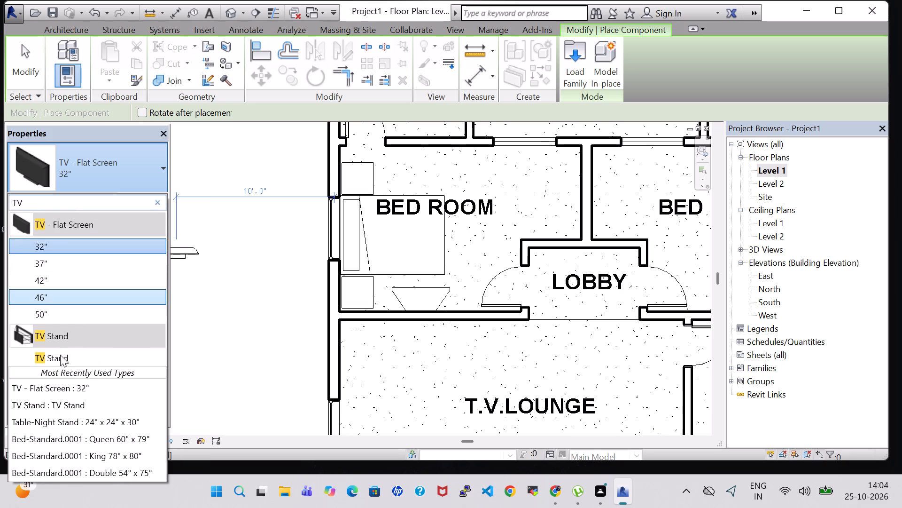
pyautogui.click(56, 318)
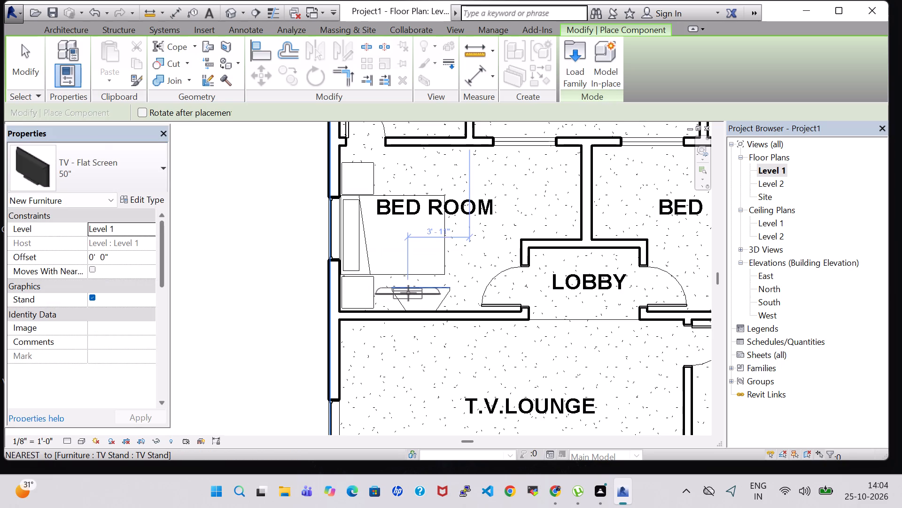
# Set the TV's offset to 3' 0" and place it, rotated 180°, against the wall on the left bedroom's TV stand.
pyautogui.click(93, 257)
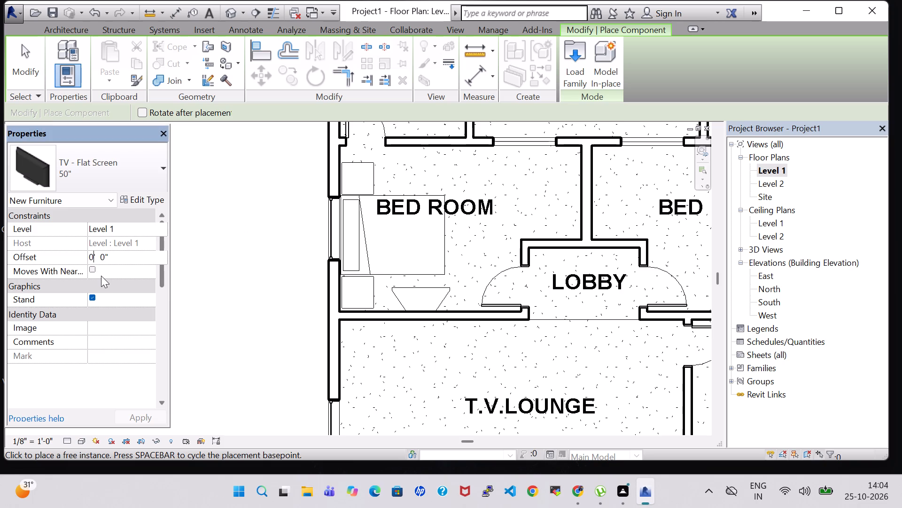
pyautogui.press('BackSpace')
pyautogui.press('3')
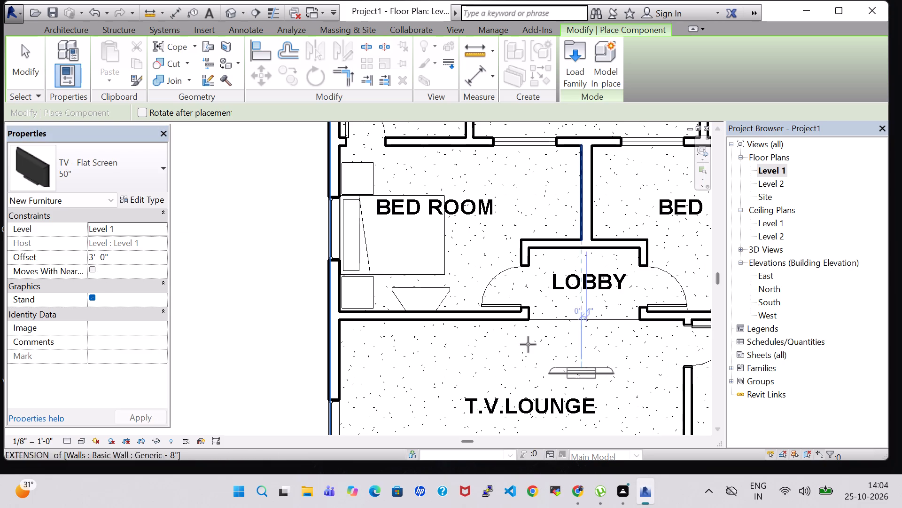
pyautogui.press('space')
pyautogui.press('space')
pyautogui.scroll(10, 423, 301)
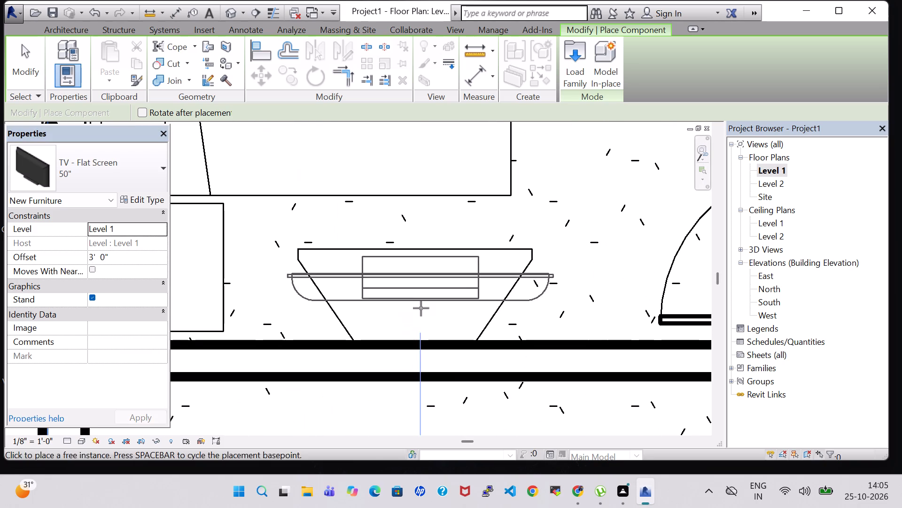
pyautogui.click(403, 340)
# Place another 50" flat-screen TV at 3' 0" offset against the wall on the right bedroom's TV stand.
pyautogui.scroll(-5, 492, 292)
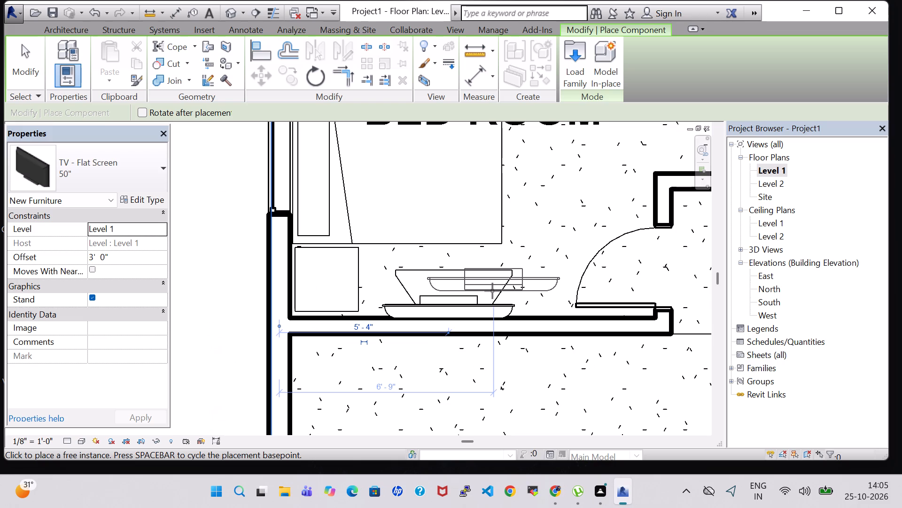
pyautogui.moveTo(492, 291); pyautogui.dragTo(164, 310, button='middle')
pyautogui.scroll(-1, 492, 291)
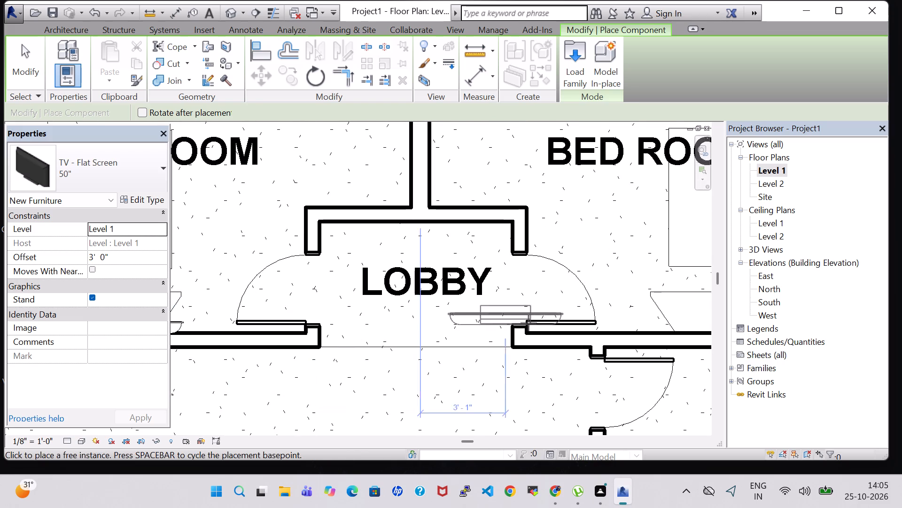
pyautogui.moveTo(531, 323); pyautogui.dragTo(275, 331, button='middle')
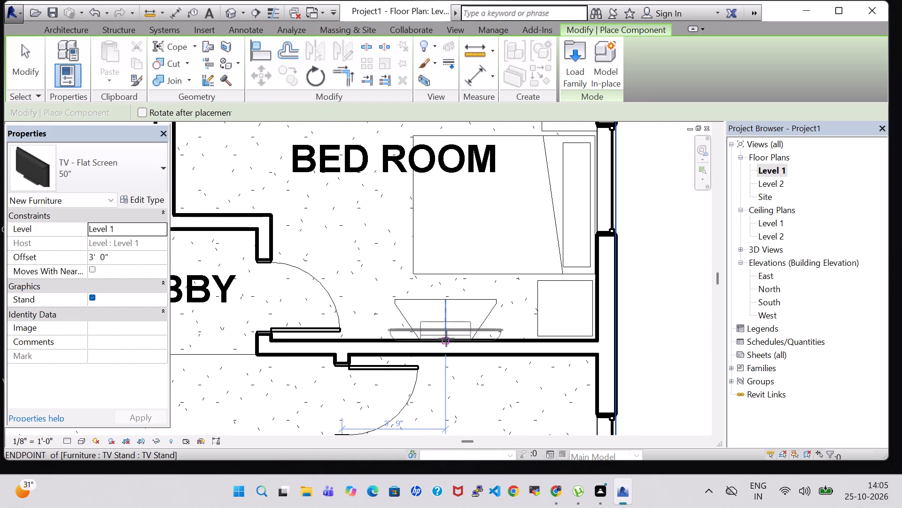
pyautogui.click(440, 338)
pyautogui.press('Escape')
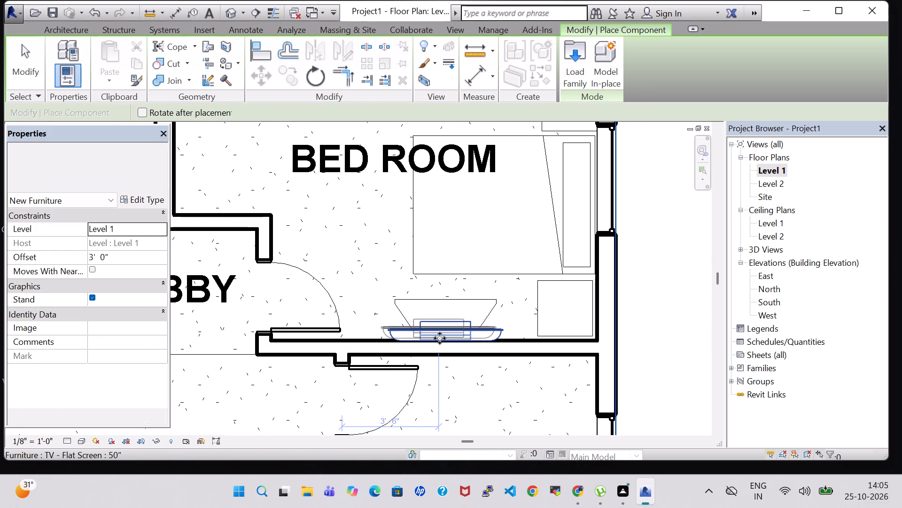
pyautogui.press('Escape')
# Nudge the 50" flat-screen TV in the right bedroom slightly upward, away from the wall behind it.
pyautogui.click(458, 331)
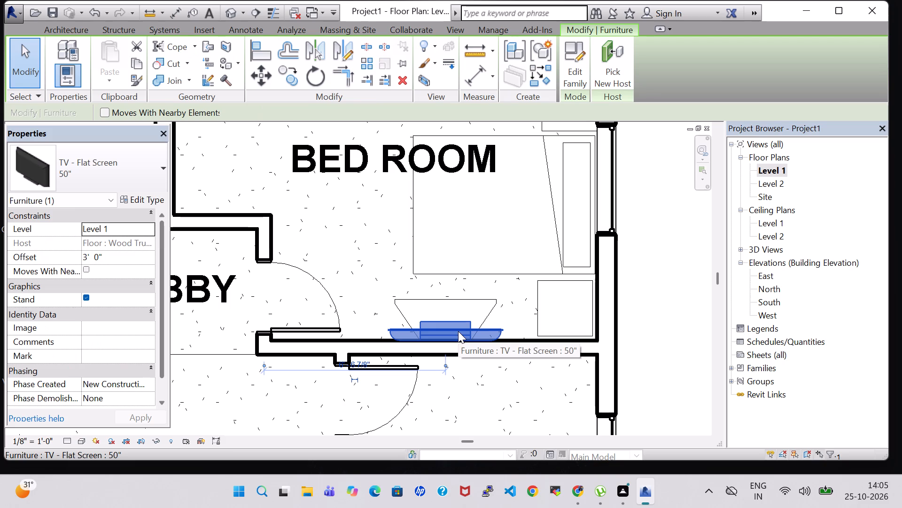
pyautogui.press('Up')
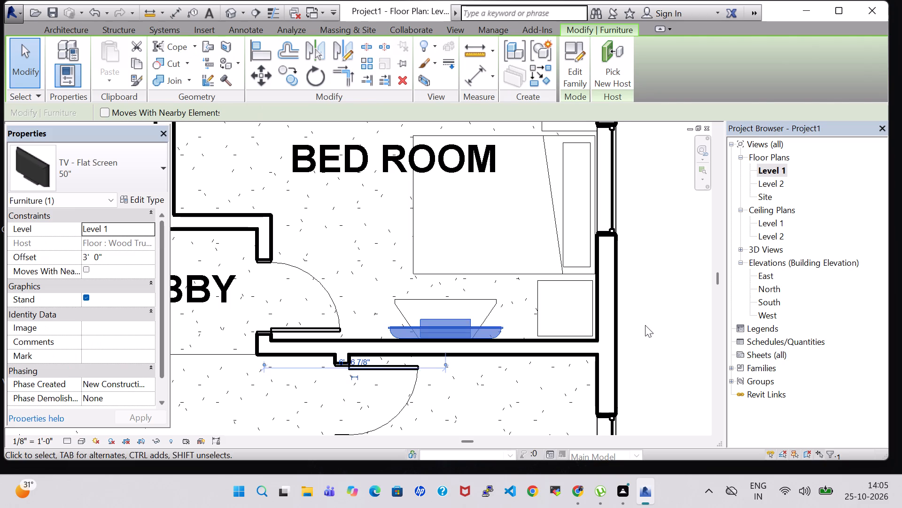
pyautogui.click(646, 325)
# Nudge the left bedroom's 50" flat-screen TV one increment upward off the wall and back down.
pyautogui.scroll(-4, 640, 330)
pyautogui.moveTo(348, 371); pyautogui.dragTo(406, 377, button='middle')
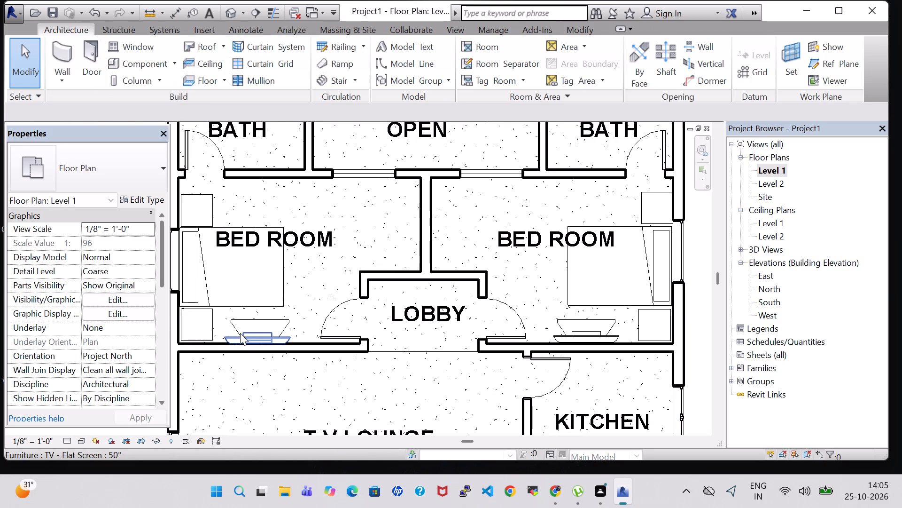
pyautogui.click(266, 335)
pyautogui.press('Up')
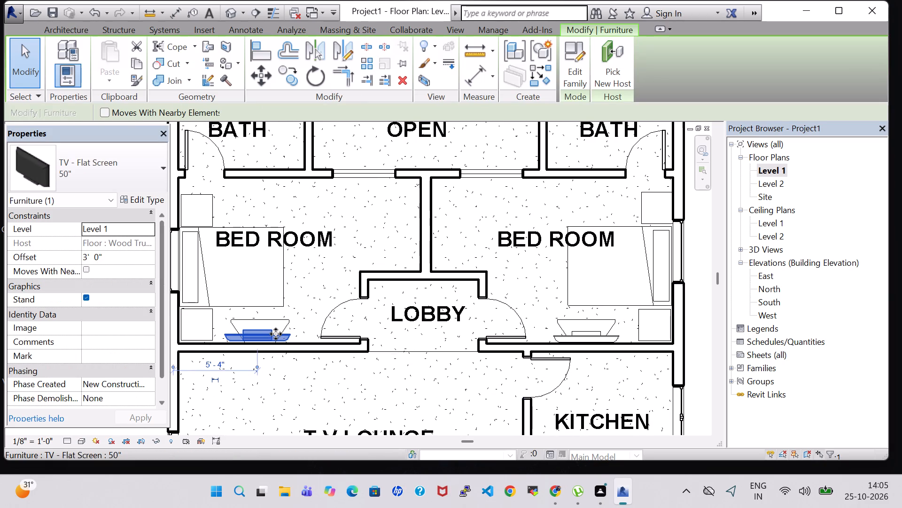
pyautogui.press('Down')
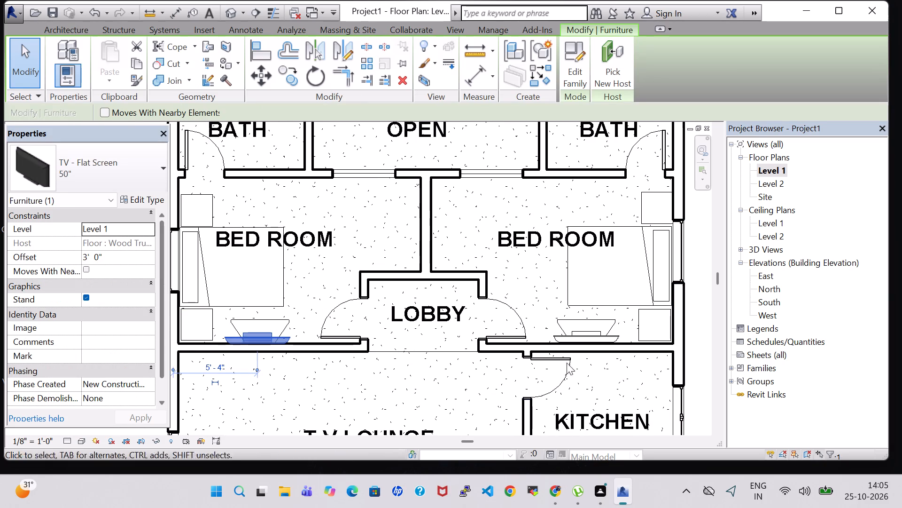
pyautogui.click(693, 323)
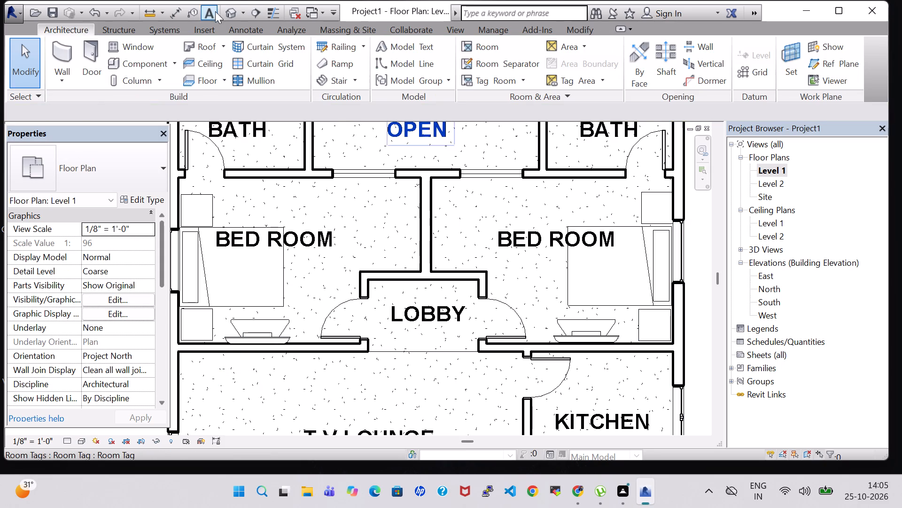
# Examine the TVs, TV stands and beds of both bedrooms in the 3D view from several angles.
pyautogui.click(223, 11)
pyautogui.keyDown('shift'); pyautogui.moveTo(259, 206); pyautogui.dragTo(291, 344, button='middle'); pyautogui.keyUp('shift')
pyautogui.keyDown('shift'); pyautogui.moveTo(254, 301); pyautogui.dragTo(242, 238, button='middle'); pyautogui.keyUp('shift')
pyautogui.keyDown('shift'); pyautogui.moveTo(259, 249); pyautogui.dragTo(253, 267, button='middle'); pyautogui.keyUp('shift')
pyautogui.keyDown('shift'); pyautogui.moveTo(253, 271); pyautogui.dragTo(251, 279, button='middle'); pyautogui.keyUp('shift')
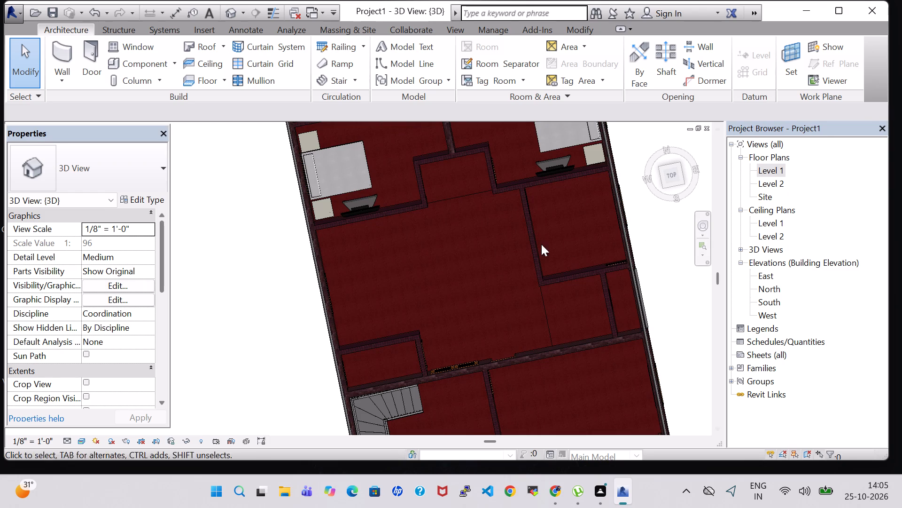
pyautogui.keyDown('shift'); pyautogui.moveTo(458, 238); pyautogui.dragTo(460, 249, button='middle'); pyautogui.keyUp('shift')
pyautogui.moveTo(456, 241); pyautogui.dragTo(500, 319, button='middle')
pyautogui.moveTo(500, 319); pyautogui.dragTo(490, 297, button='middle')
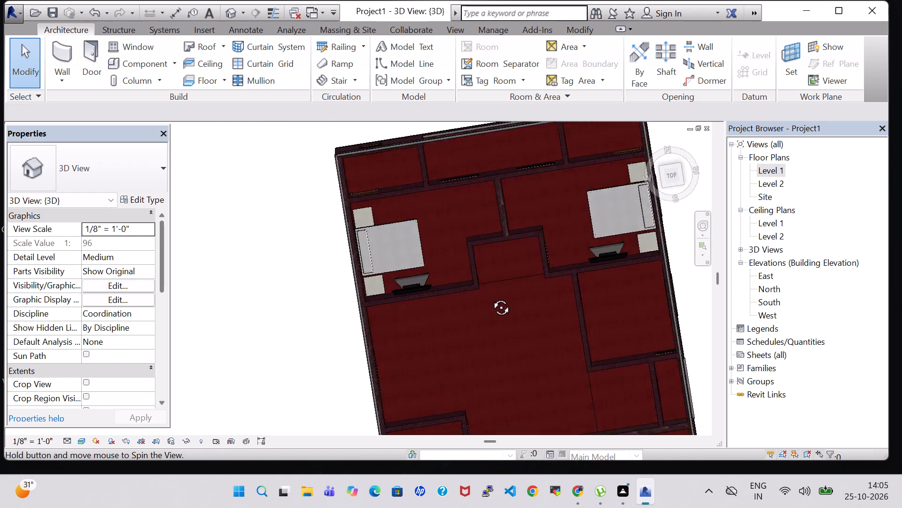
pyautogui.moveTo(490, 297); pyautogui.dragTo(492, 253, button='middle')
pyautogui.keyDown('shift'); pyautogui.moveTo(507, 339); pyautogui.dragTo(484, 305, button='middle'); pyautogui.keyUp('shift')
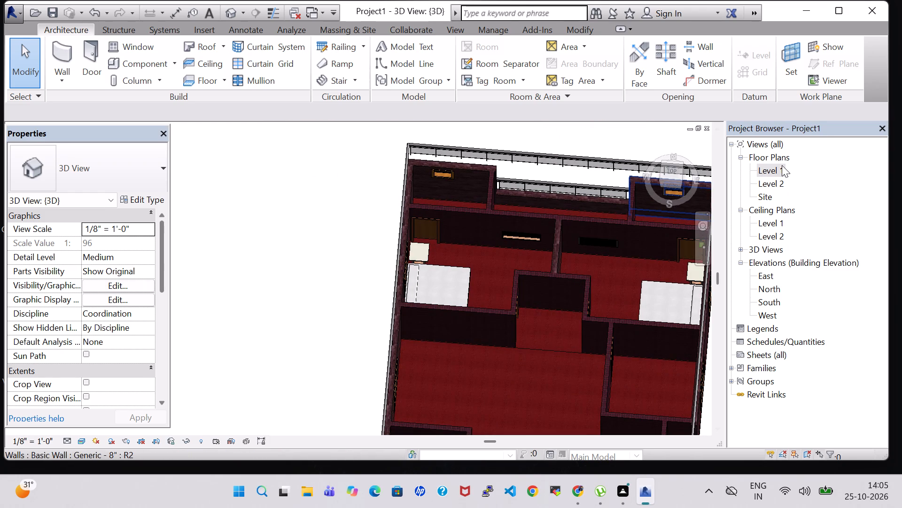
# Return to the Level 1 plan and browse the US Imperial library's Site families in the Accessories and Logistics folders.
pyautogui.doubleClick(781, 166)
pyautogui.scroll(-2, 517, 186)
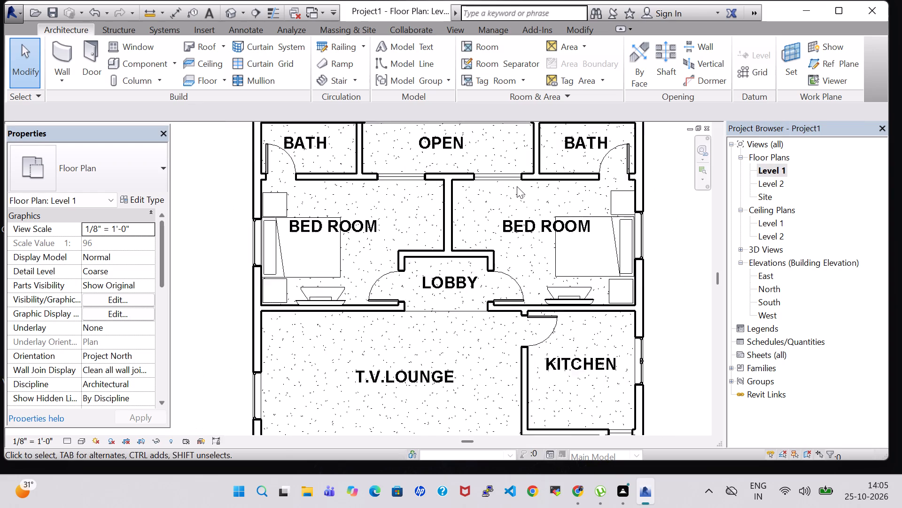
pyautogui.scroll(-3, 517, 186)
pyautogui.moveTo(648, 220); pyautogui.dragTo(621, 248, button='middle')
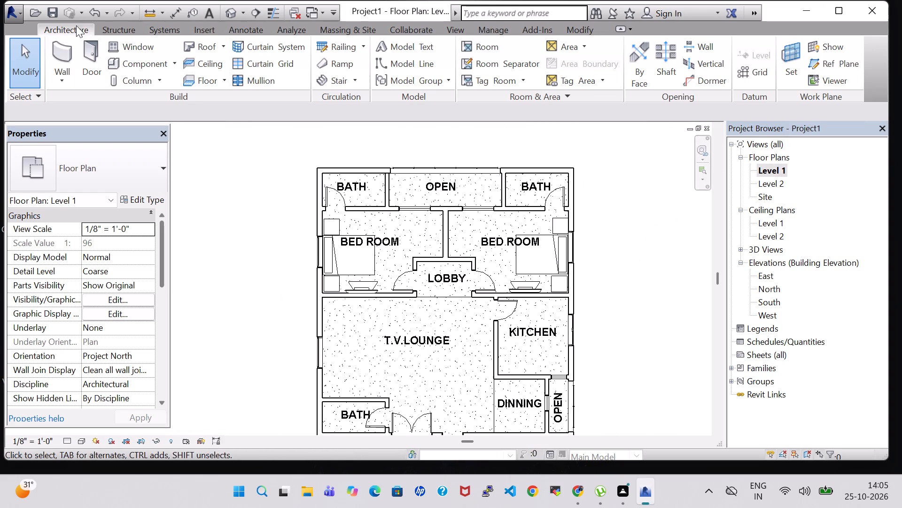
pyautogui.click(130, 69)
pyautogui.click(583, 75)
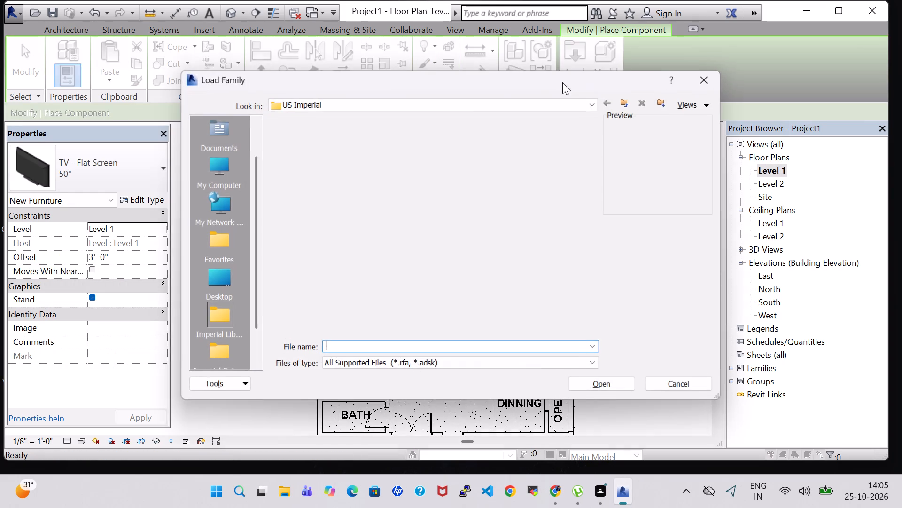
pyautogui.scroll(-3, 417, 162)
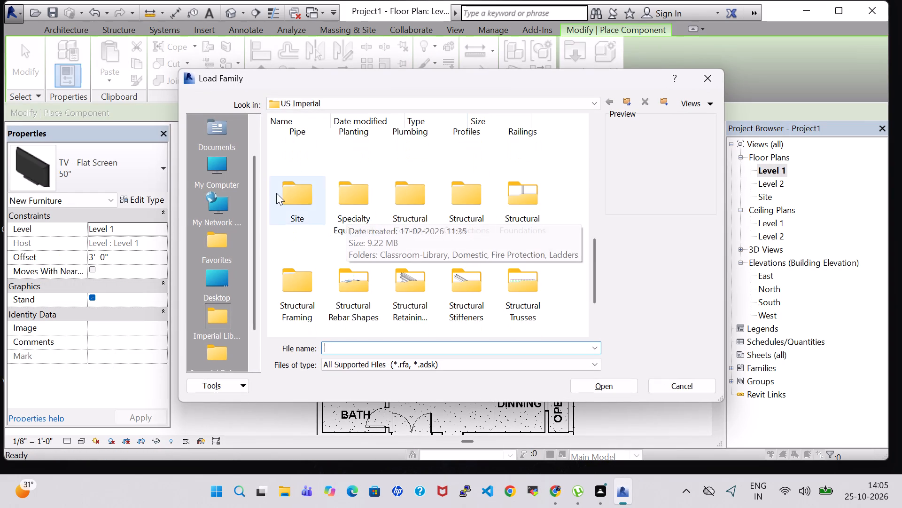
pyautogui.doubleClick(276, 193)
pyautogui.doubleClick(302, 156)
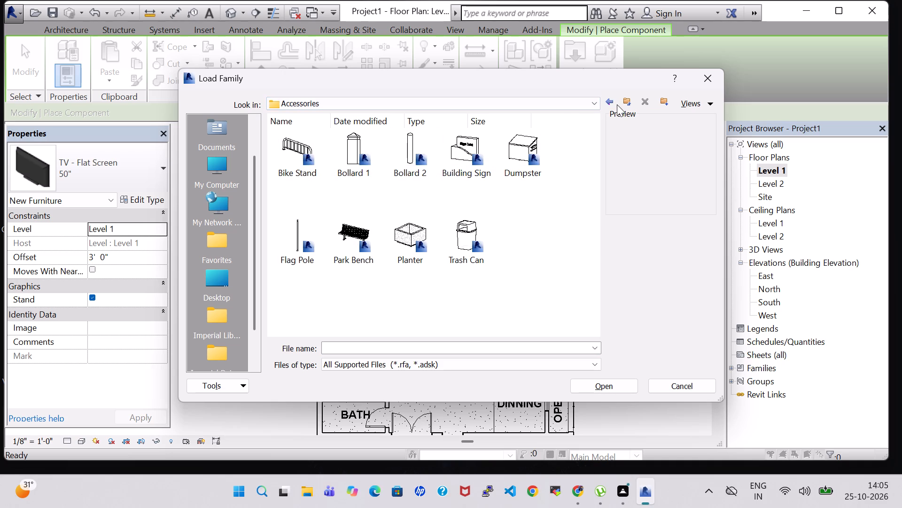
pyautogui.click(522, 157)
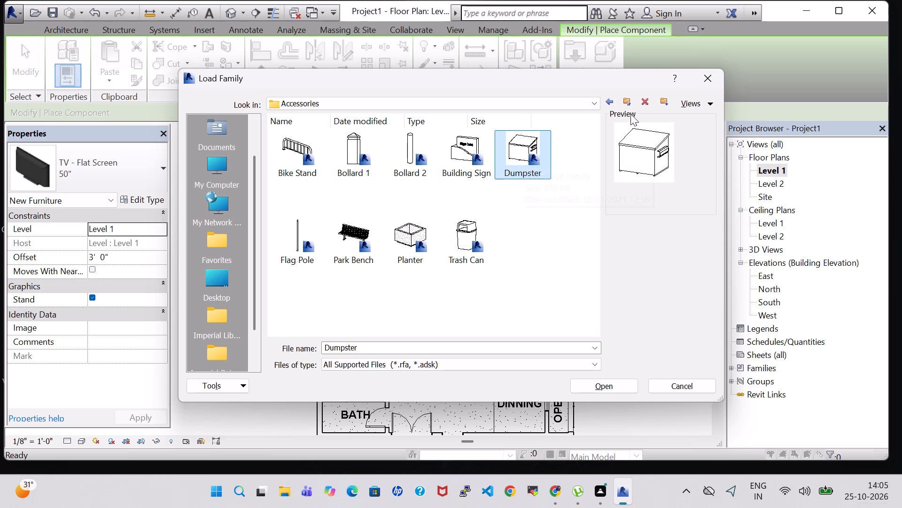
pyautogui.click(611, 99)
pyautogui.doubleClick(369, 157)
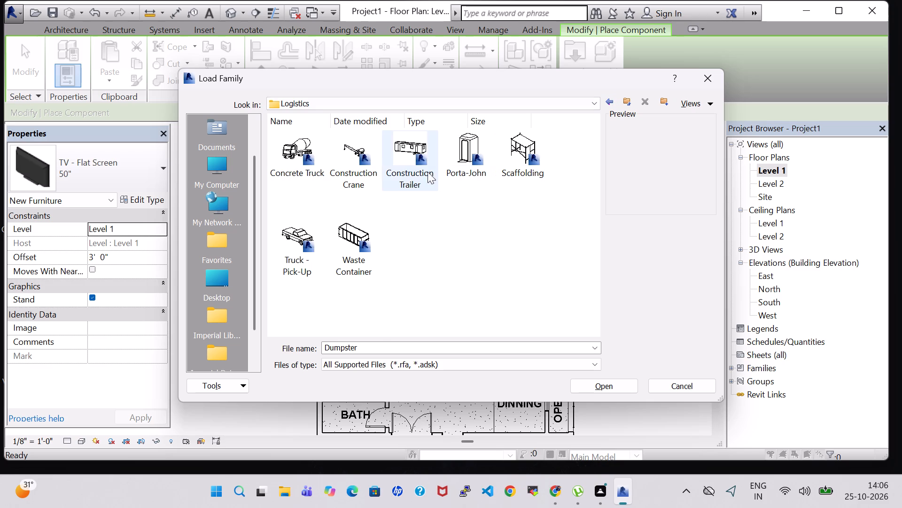
pyautogui.click(413, 172)
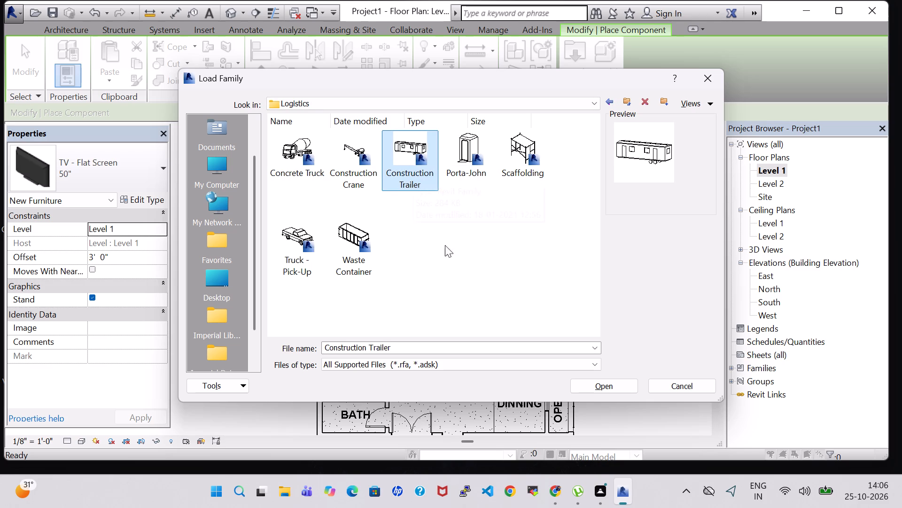
# Browse the Site library's Parking and Utilities folders and the Entourage folder for usable families.
pyautogui.click(609, 98)
pyautogui.doubleClick(415, 155)
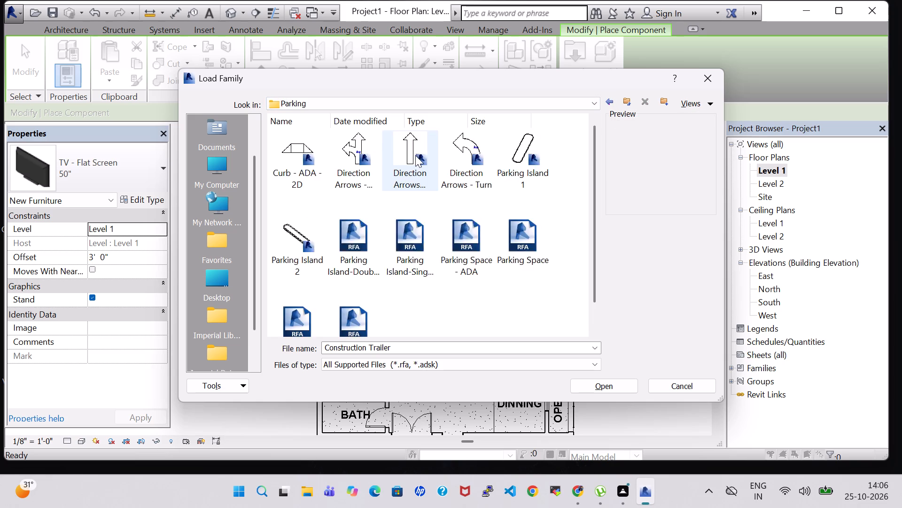
pyautogui.scroll(-2, 415, 158)
pyautogui.click(613, 102)
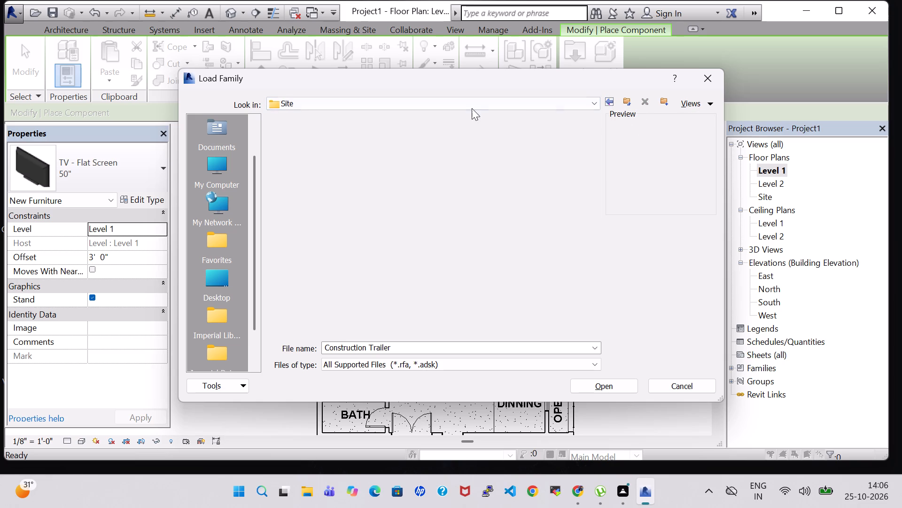
pyautogui.doubleClick(462, 159)
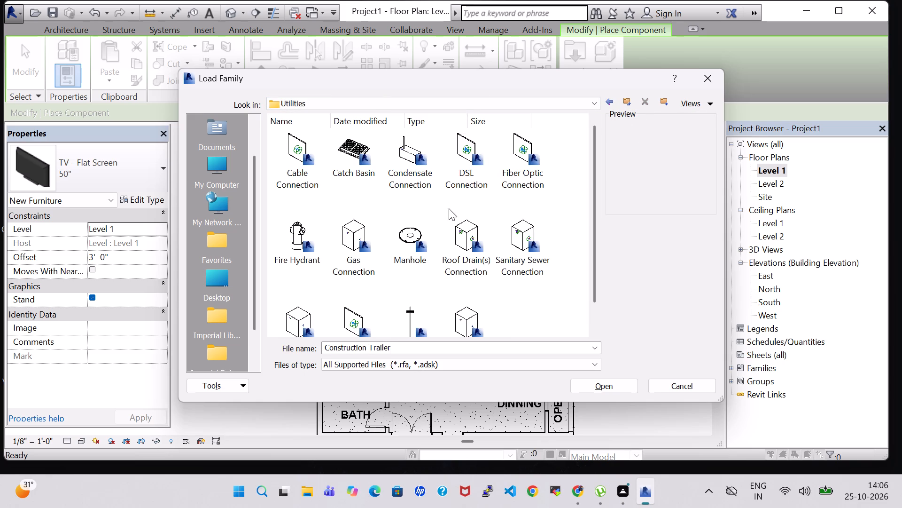
pyautogui.scroll(-1, 451, 214)
pyautogui.scroll(1, 559, 266)
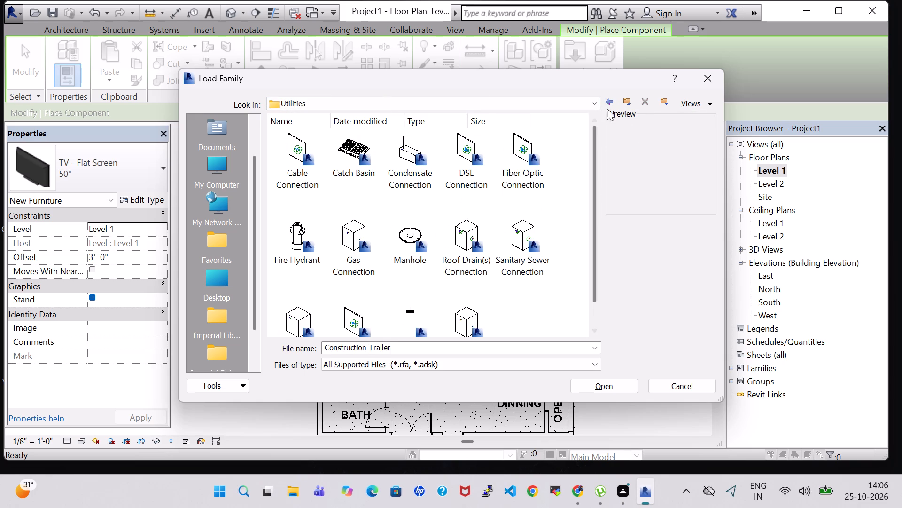
pyautogui.click(609, 103)
pyautogui.click(609, 103)
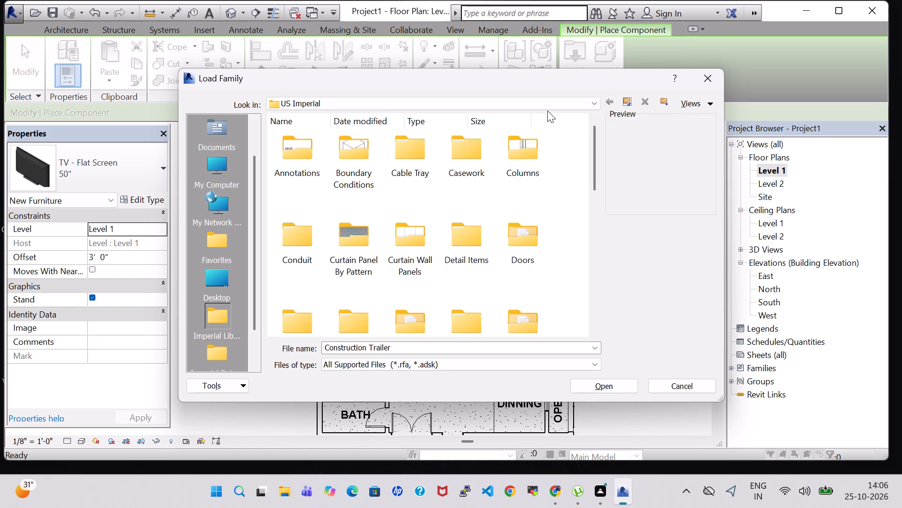
pyautogui.scroll(-1, 401, 209)
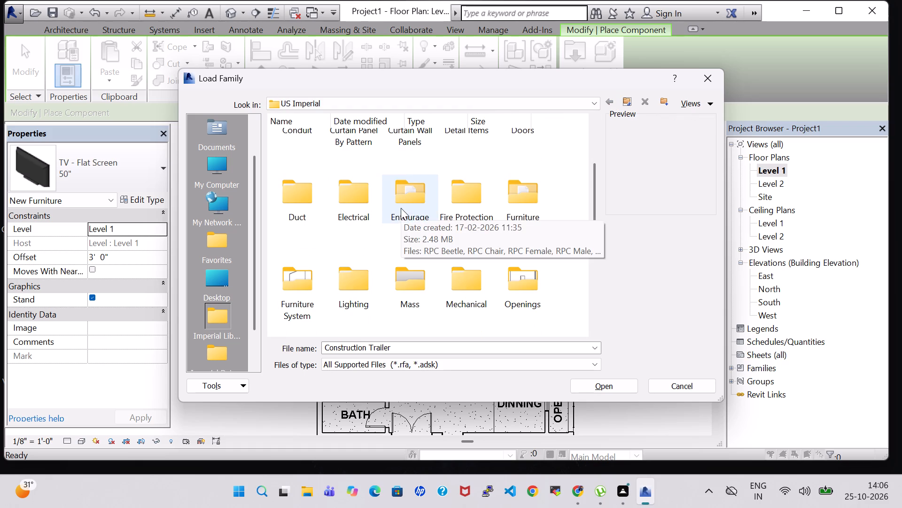
pyautogui.doubleClick(398, 207)
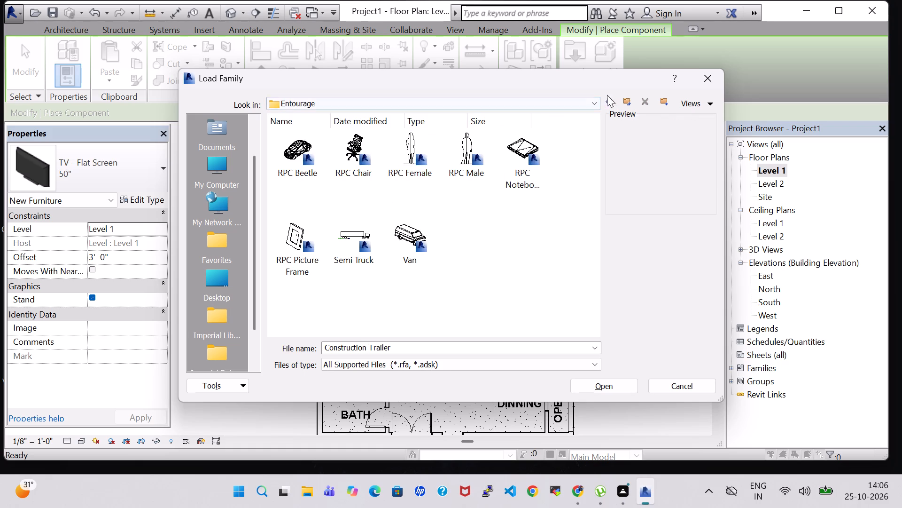
pyautogui.click(608, 100)
# Load the Overhead Shelving Module family from the US Imperial library's Furniture System folder.
pyautogui.scroll(-3, 412, 301)
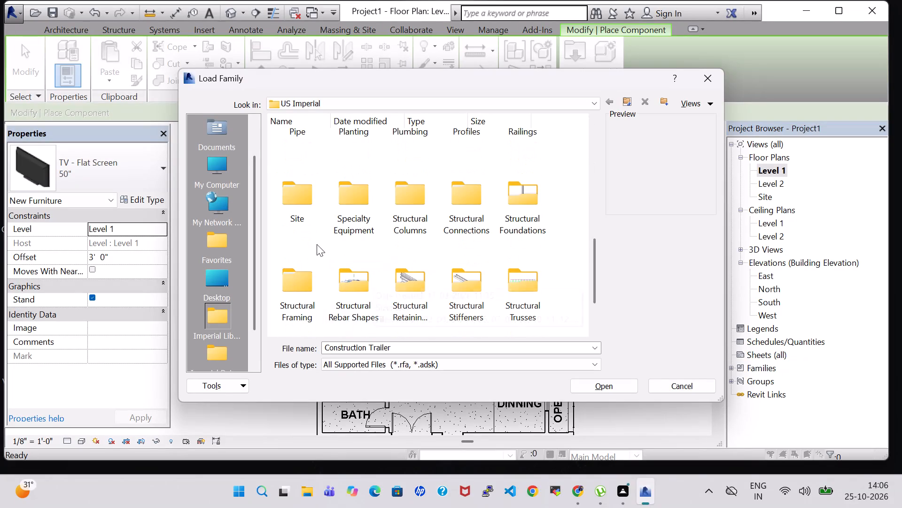
pyautogui.scroll(1, 316, 244)
pyautogui.doubleClick(314, 175)
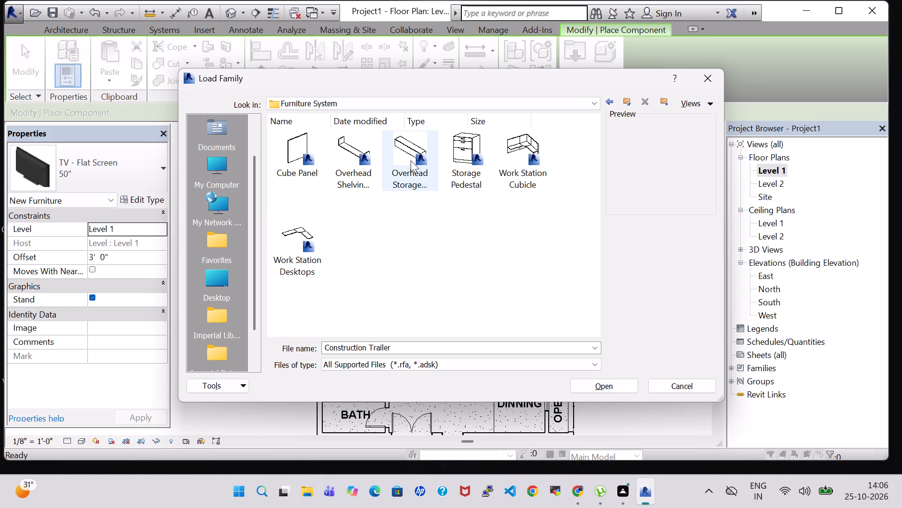
pyautogui.click(356, 179)
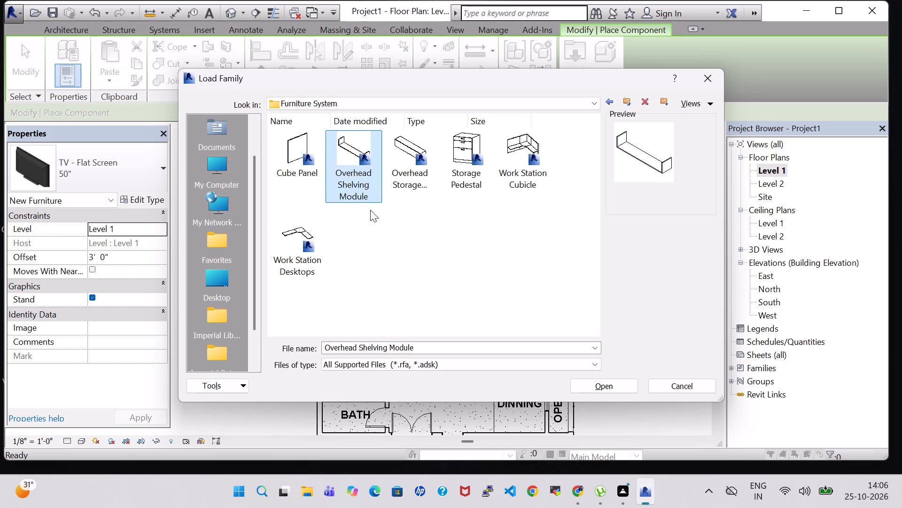
pyautogui.click(595, 388)
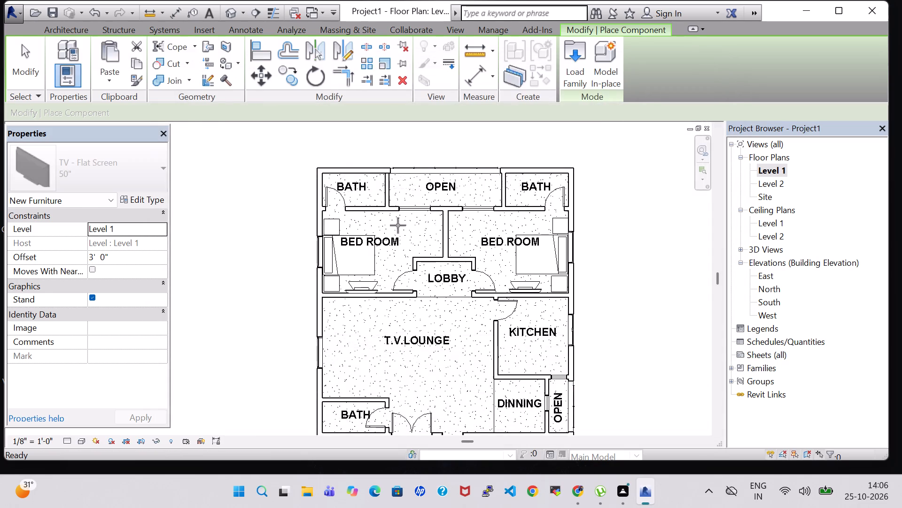
# Place an Overhead Shelving Module at 0' 0" offset on the left bedroom's side of the wall dividing the bedrooms.
pyautogui.scroll(6, 405, 248)
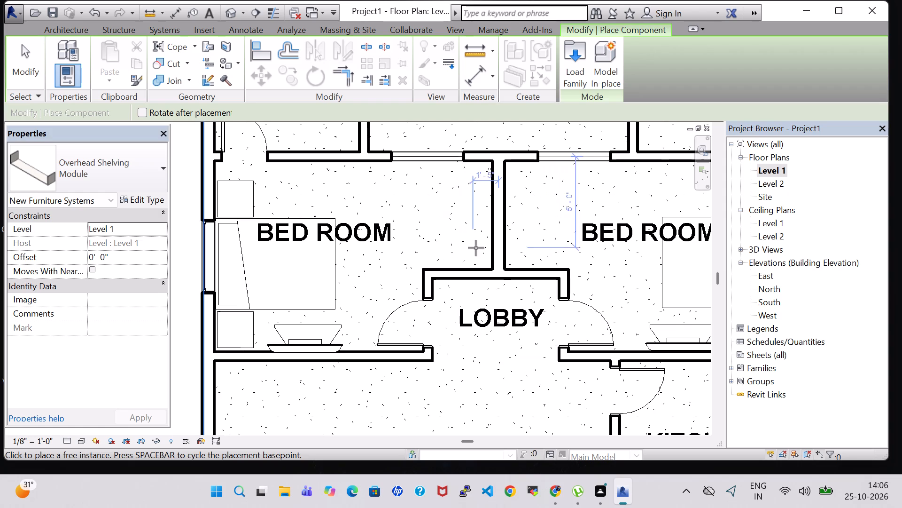
pyautogui.click(492, 248)
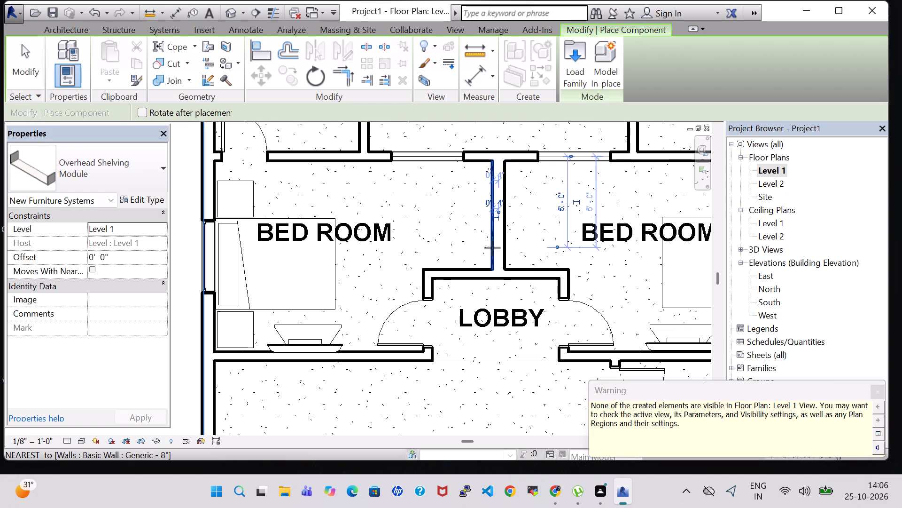
pyautogui.click(875, 388)
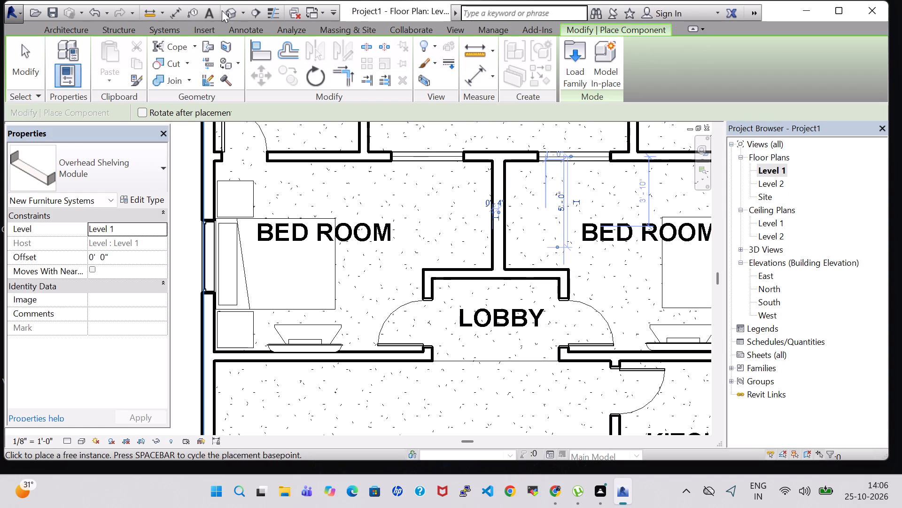
# Examine the placed Overhead Shelving Module and its position against the bedroom dividing wall in the 3D view.
pyautogui.click(231, 8)
pyautogui.press('Escape')
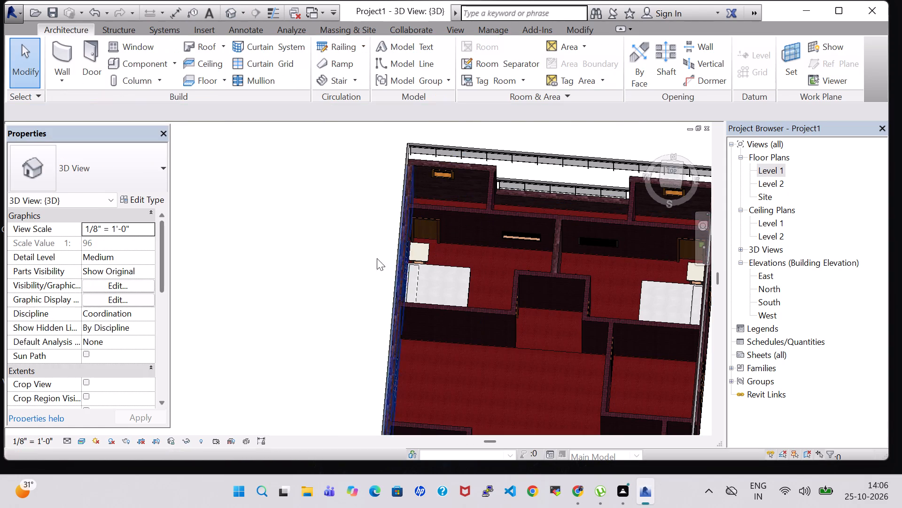
pyautogui.keyDown('shift'); pyautogui.moveTo(313, 283); pyautogui.dragTo(332, 289, button='middle'); pyautogui.keyUp('shift')
pyautogui.keyDown('shift'); pyautogui.moveTo(335, 289); pyautogui.dragTo(419, 273, button='middle'); pyautogui.keyUp('shift')
pyautogui.keyDown('shift'); pyautogui.middleClick(423, 270); pyautogui.keyUp('shift')
pyautogui.scroll(3, 335, 266)
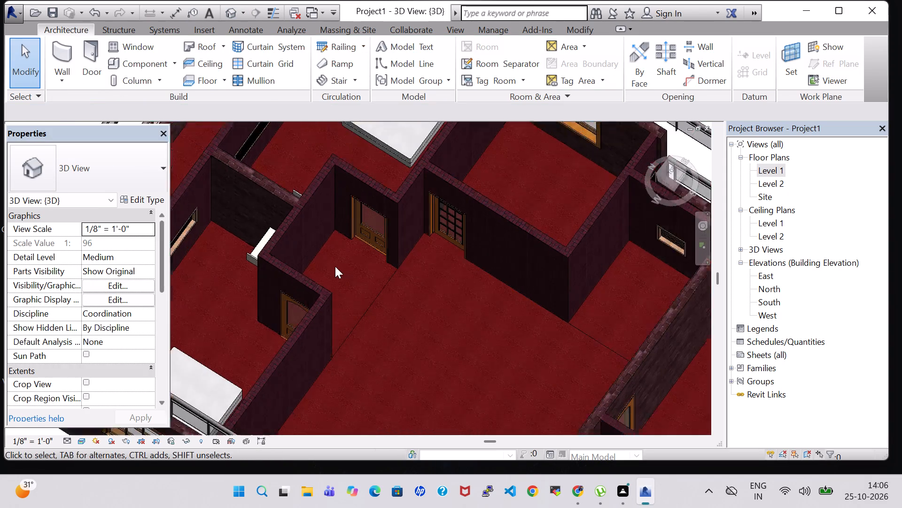
pyautogui.scroll(2, 335, 266)
pyautogui.keyDown('shift'); pyautogui.moveTo(381, 282); pyautogui.dragTo(439, 278, button='middle'); pyautogui.keyUp('shift')
pyautogui.moveTo(241, 361); pyautogui.dragTo(432, 327, button='middle')
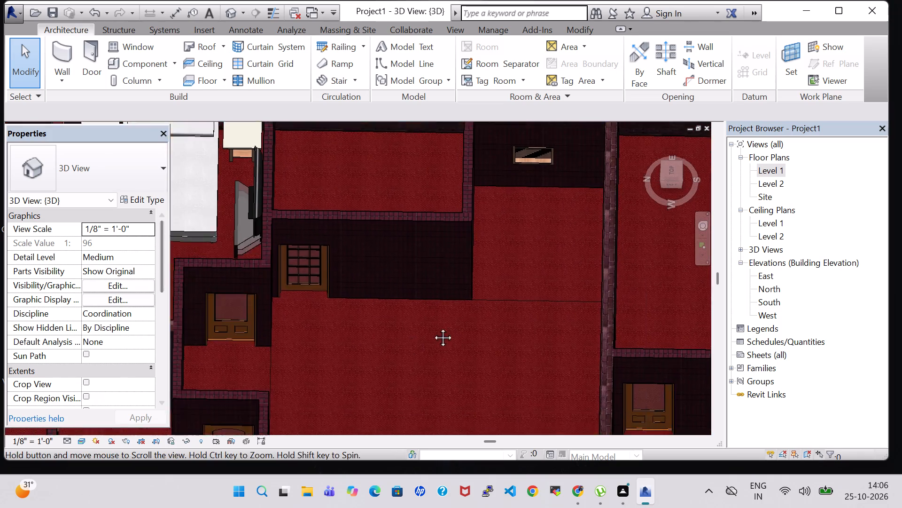
pyautogui.moveTo(432, 327); pyautogui.dragTo(516, 320, button='middle')
pyautogui.click(310, 388)
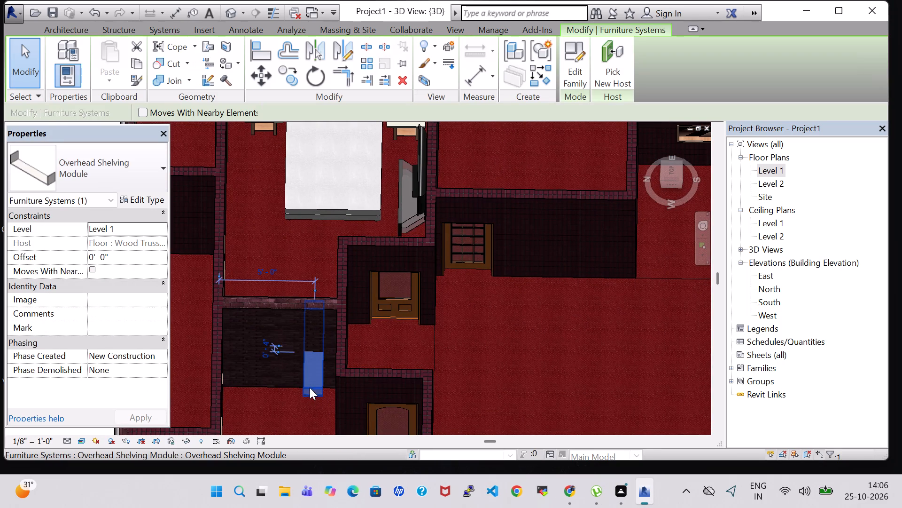
pyautogui.scroll(2, 519, 380)
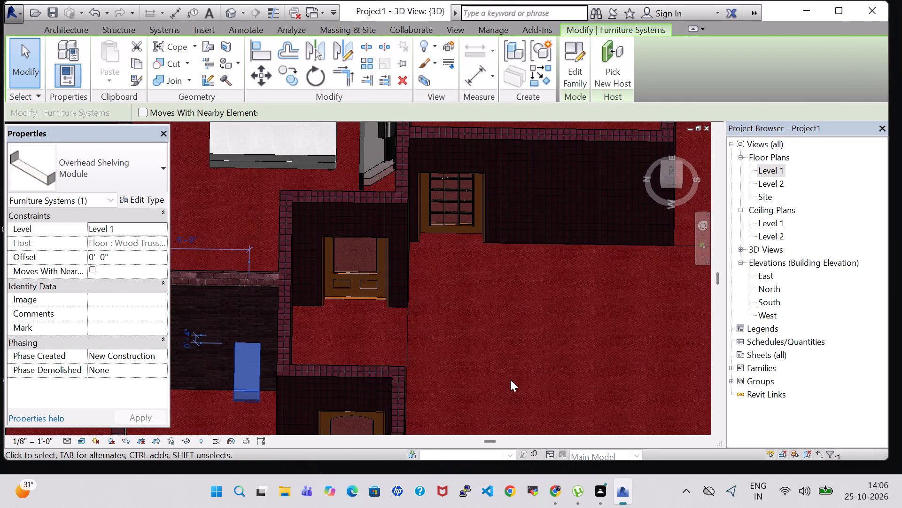
pyautogui.click(510, 380)
pyautogui.keyDown('shift'); pyautogui.moveTo(510, 380); pyautogui.dragTo(515, 313, button='middle'); pyautogui.keyUp('shift')
pyautogui.keyDown('shift'); pyautogui.scroll(1, 510, 380); pyautogui.keyUp('shift')
pyautogui.moveTo(513, 397); pyautogui.dragTo(513, 198, button='middle')
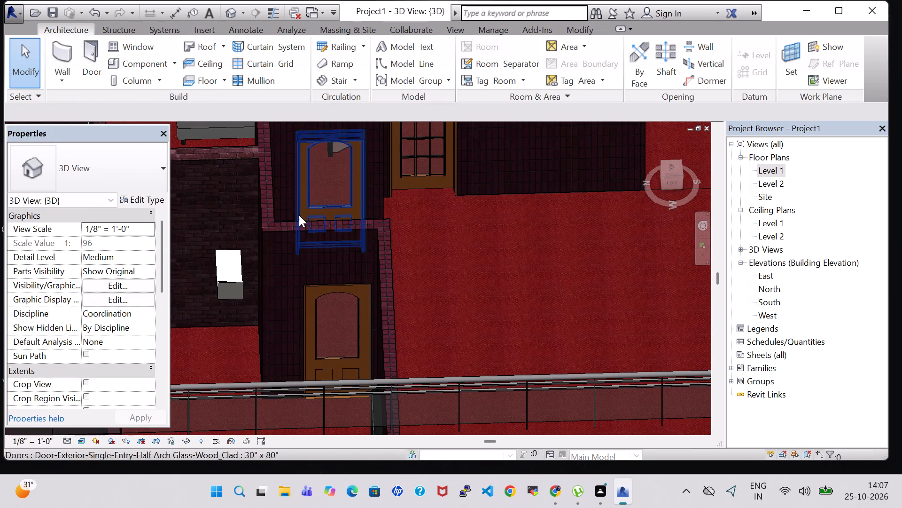
pyautogui.keyDown('shift'); pyautogui.moveTo(229, 289); pyautogui.dragTo(264, 260, button='middle'); pyautogui.keyUp('shift')
pyautogui.moveTo(351, 330); pyautogui.dragTo(448, 143, button='middle')
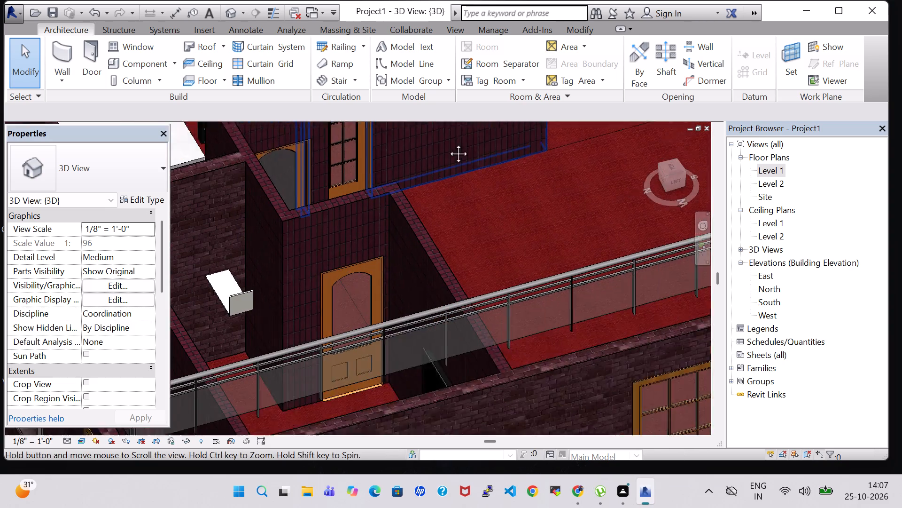
pyautogui.moveTo(448, 143); pyautogui.dragTo(492, 111, button='middle')
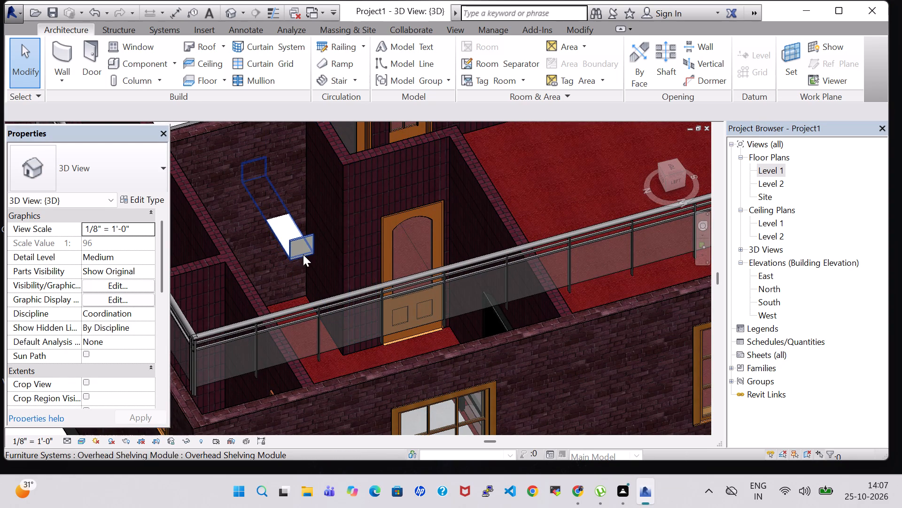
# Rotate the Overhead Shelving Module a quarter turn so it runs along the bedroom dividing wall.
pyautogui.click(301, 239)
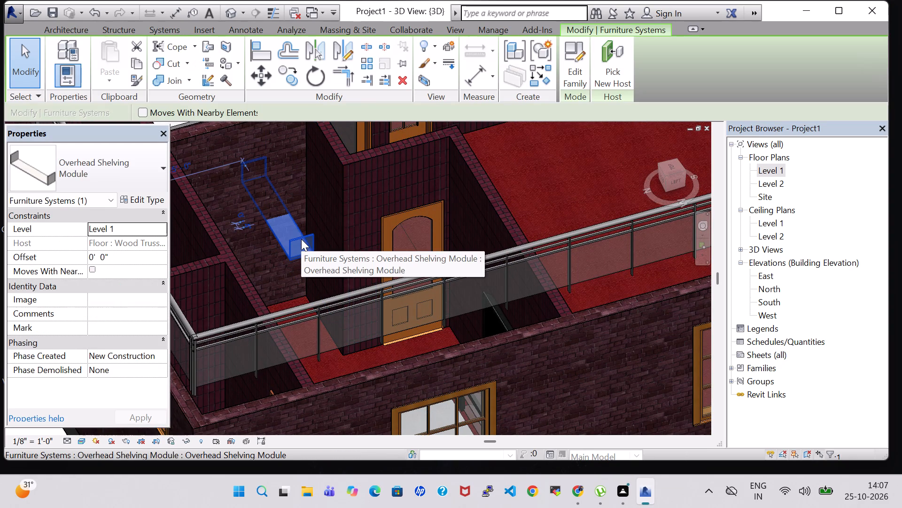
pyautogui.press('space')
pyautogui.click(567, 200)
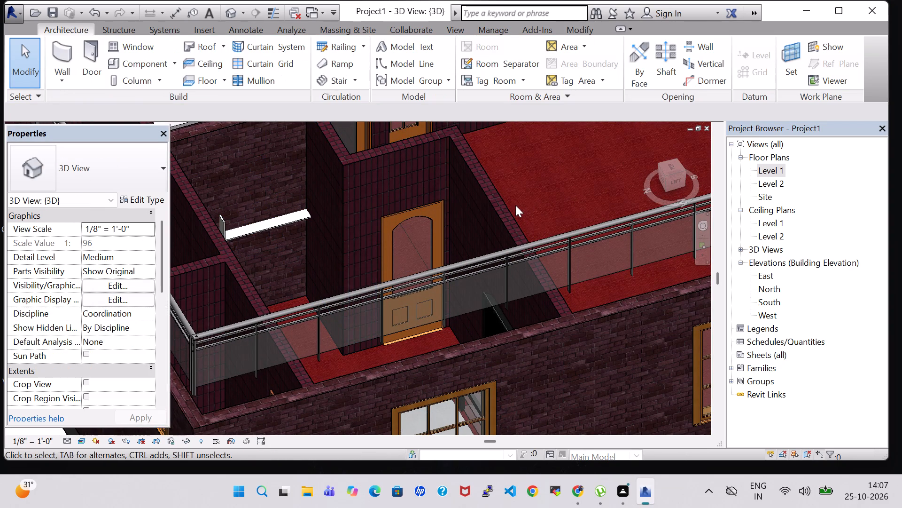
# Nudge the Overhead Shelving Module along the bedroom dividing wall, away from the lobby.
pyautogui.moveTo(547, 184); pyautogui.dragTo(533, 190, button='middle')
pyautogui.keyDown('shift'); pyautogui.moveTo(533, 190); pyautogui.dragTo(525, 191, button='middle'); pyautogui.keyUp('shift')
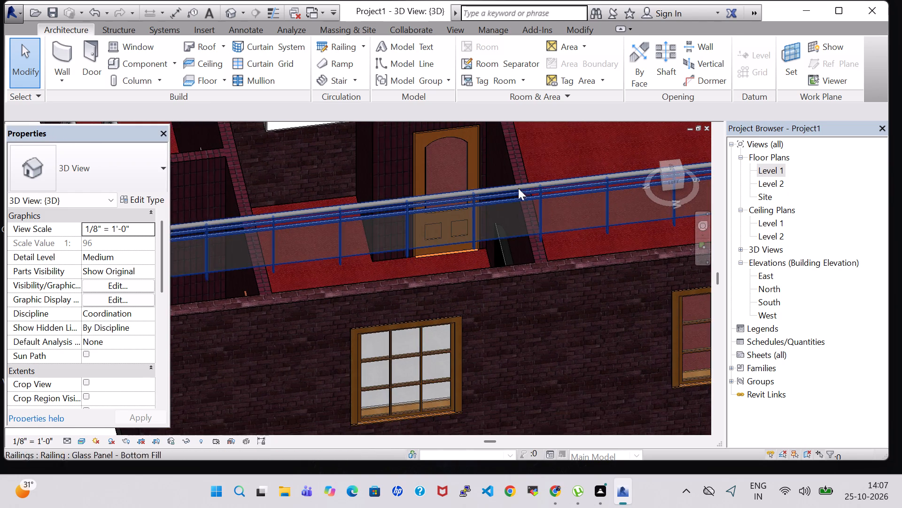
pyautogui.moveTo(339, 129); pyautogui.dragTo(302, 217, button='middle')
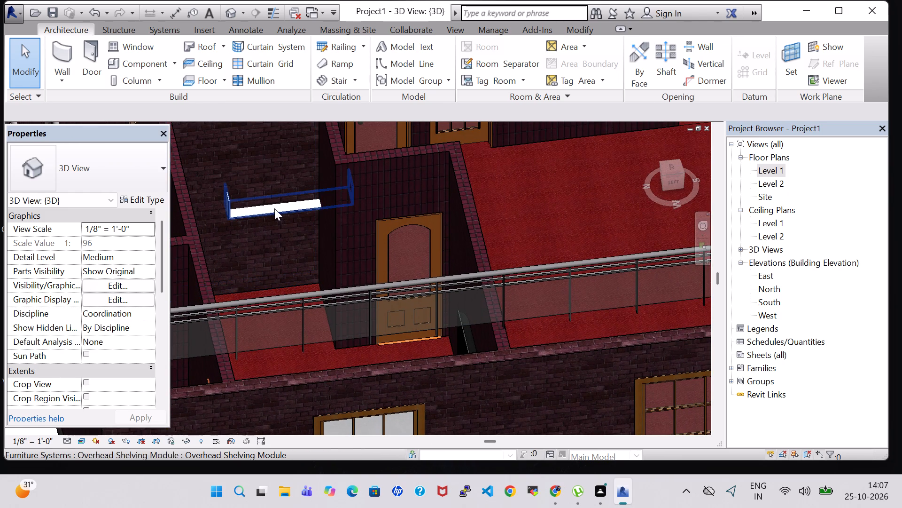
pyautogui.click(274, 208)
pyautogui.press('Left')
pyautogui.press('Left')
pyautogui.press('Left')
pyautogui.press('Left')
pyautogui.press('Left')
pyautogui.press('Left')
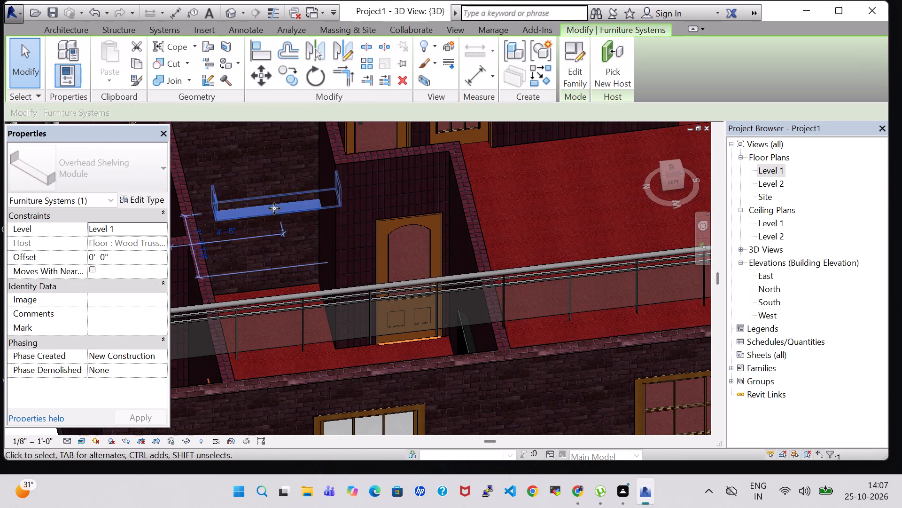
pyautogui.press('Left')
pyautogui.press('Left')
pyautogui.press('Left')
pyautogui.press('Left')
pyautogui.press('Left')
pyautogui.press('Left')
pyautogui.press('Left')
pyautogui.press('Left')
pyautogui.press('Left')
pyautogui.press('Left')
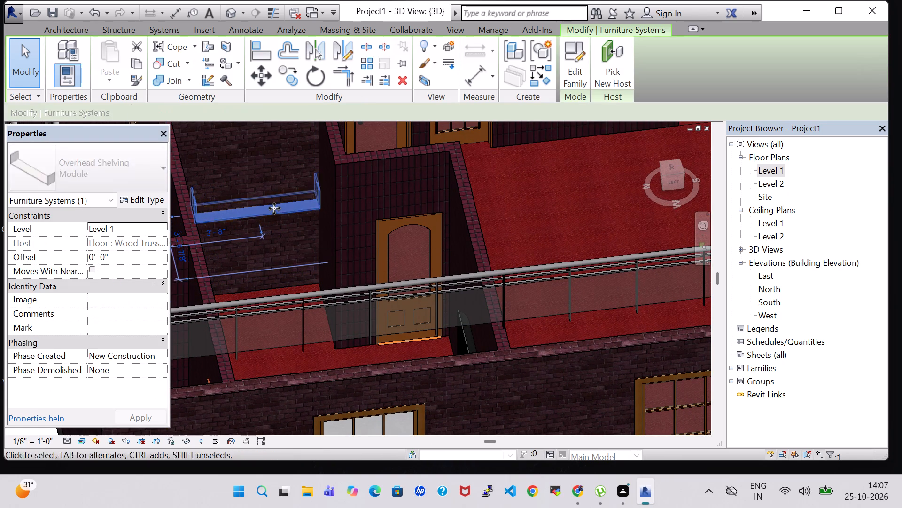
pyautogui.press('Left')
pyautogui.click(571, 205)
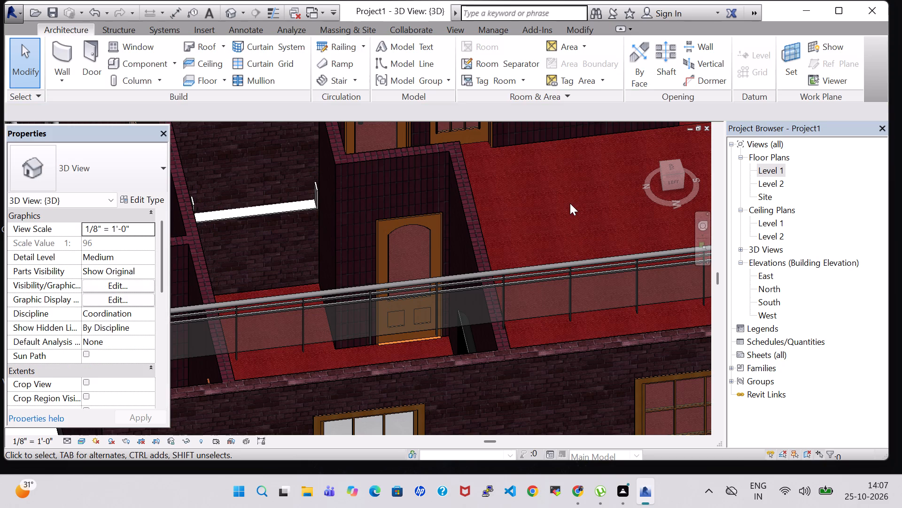
# Delete the Overhead Shelving Module from the bedroom dividing wall.
pyautogui.moveTo(570, 203); pyautogui.dragTo(548, 194, button='middle')
pyautogui.moveTo(577, 163); pyautogui.dragTo(560, 235, button='middle')
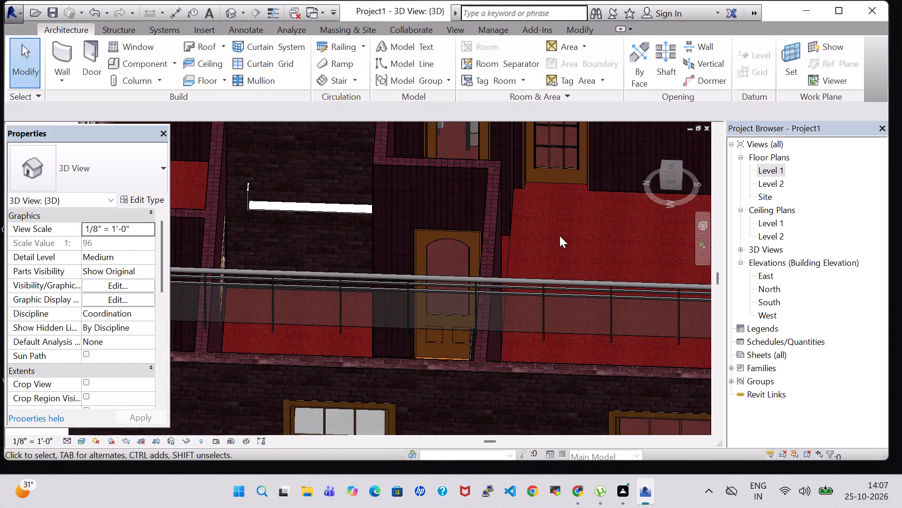
pyautogui.click(324, 210)
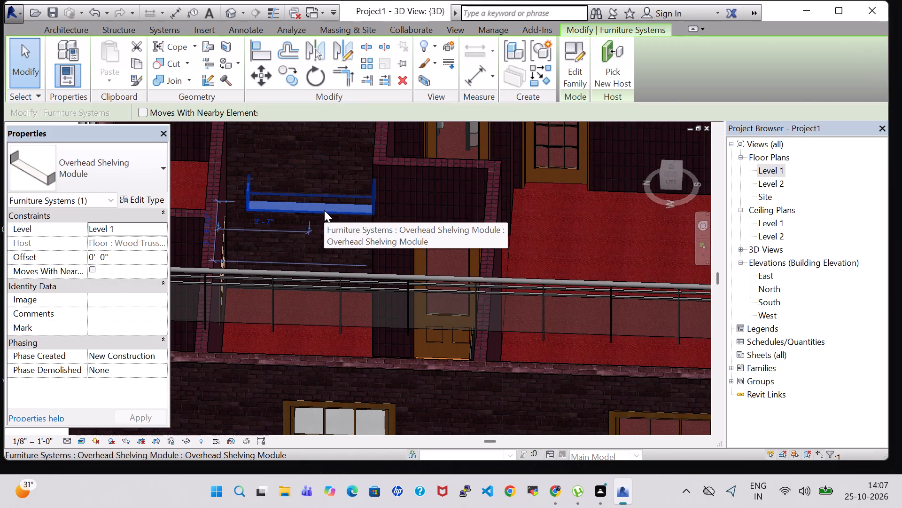
pyautogui.press('Delete')
# Return to the Level 1 plan and load the Shelving family from the US Imperial library's Furniture Storage folder.
pyautogui.scroll(-2, 264, 155)
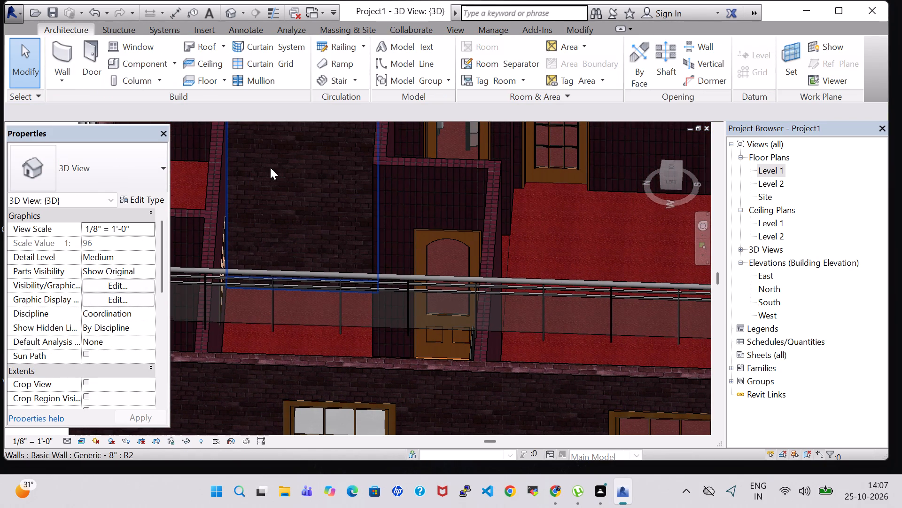
pyautogui.scroll(-2, 270, 167)
pyautogui.doubleClick(782, 168)
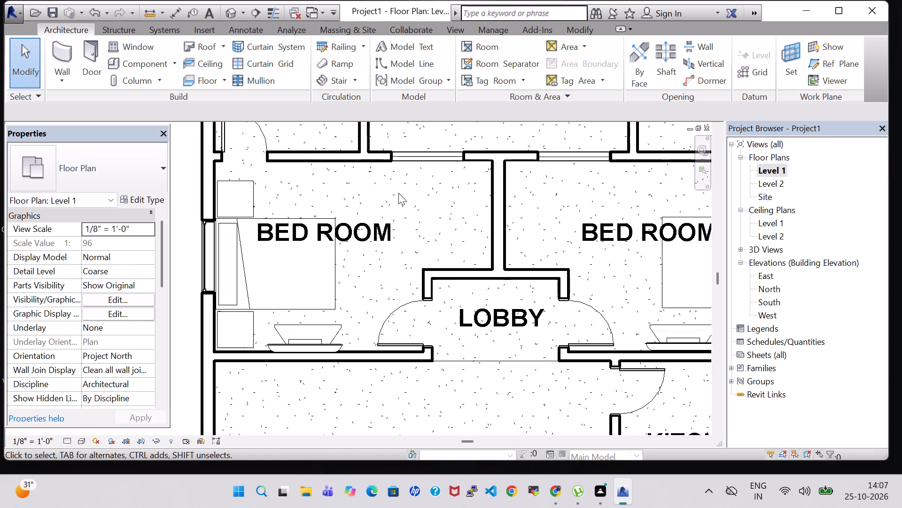
pyautogui.scroll(-4, 396, 194)
pyautogui.click(140, 63)
pyautogui.click(567, 70)
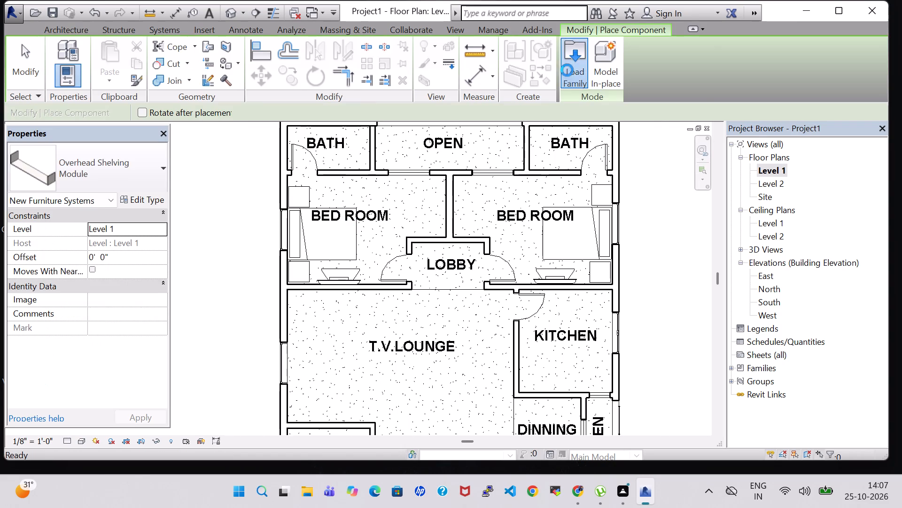
pyautogui.scroll(-1, 557, 262)
pyautogui.doubleClick(537, 203)
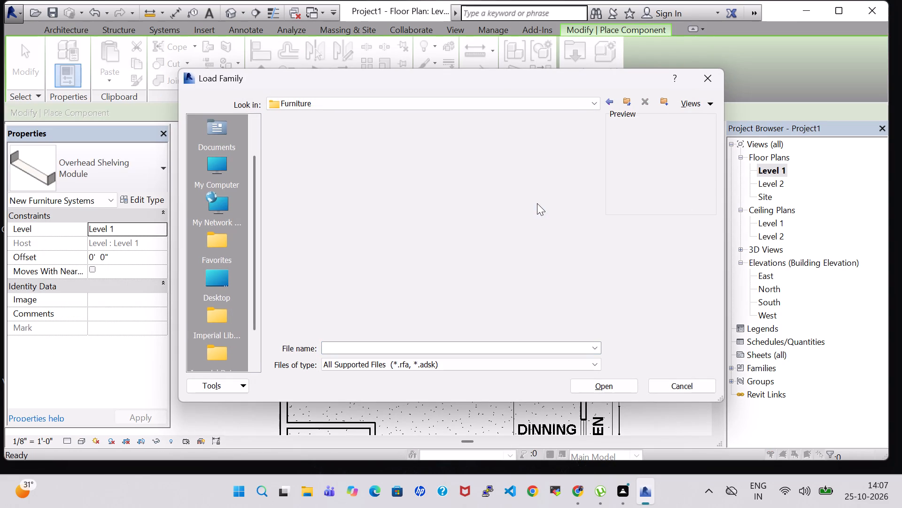
pyautogui.doubleClick(464, 171)
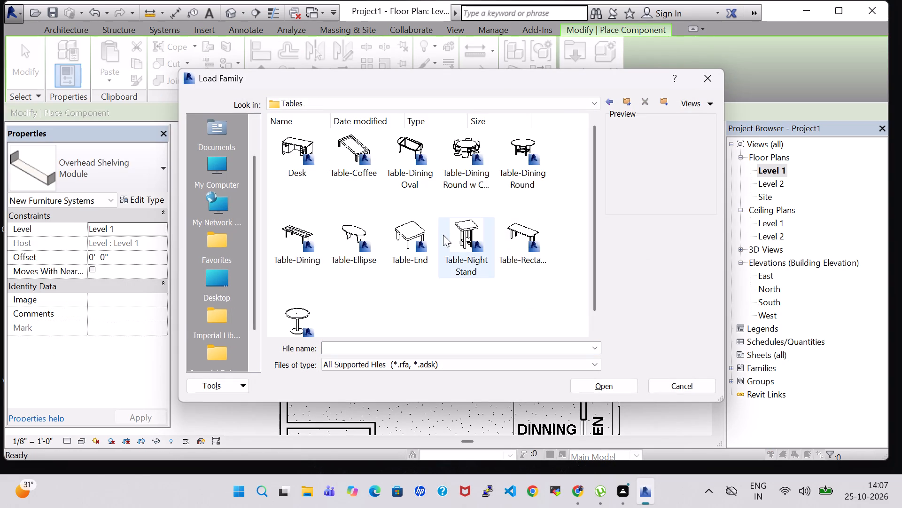
pyautogui.click(612, 102)
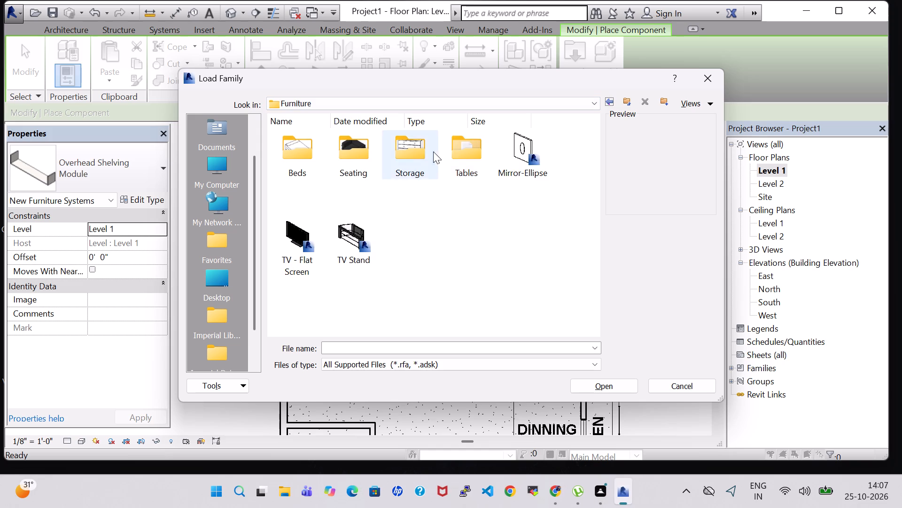
pyautogui.doubleClick(433, 151)
pyautogui.click(524, 246)
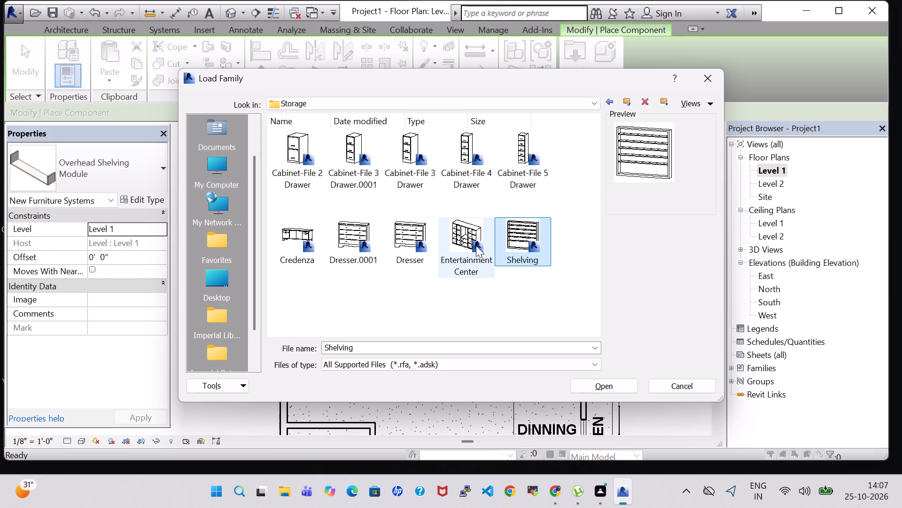
pyautogui.click(620, 388)
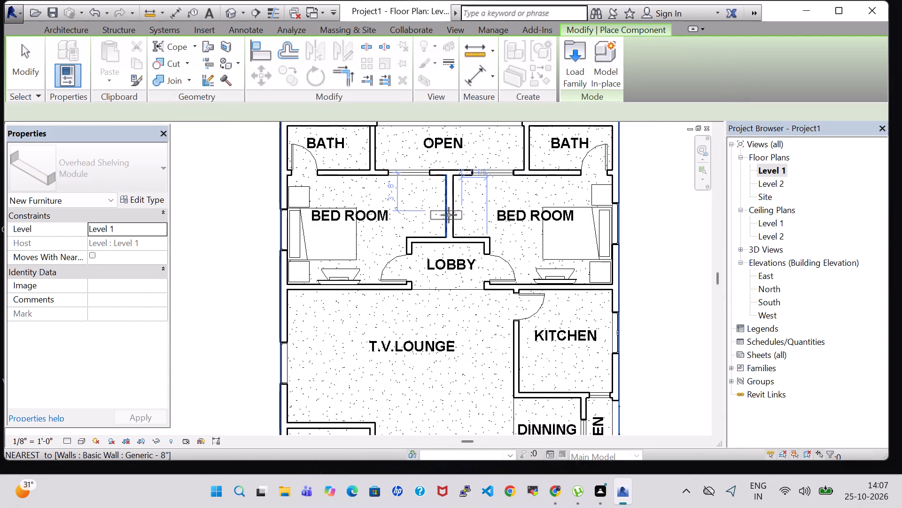
# Place two 96" x 12" x 84" Shelving units parallel to the bedroom dividing wall, one on each side.
pyautogui.click(138, 176)
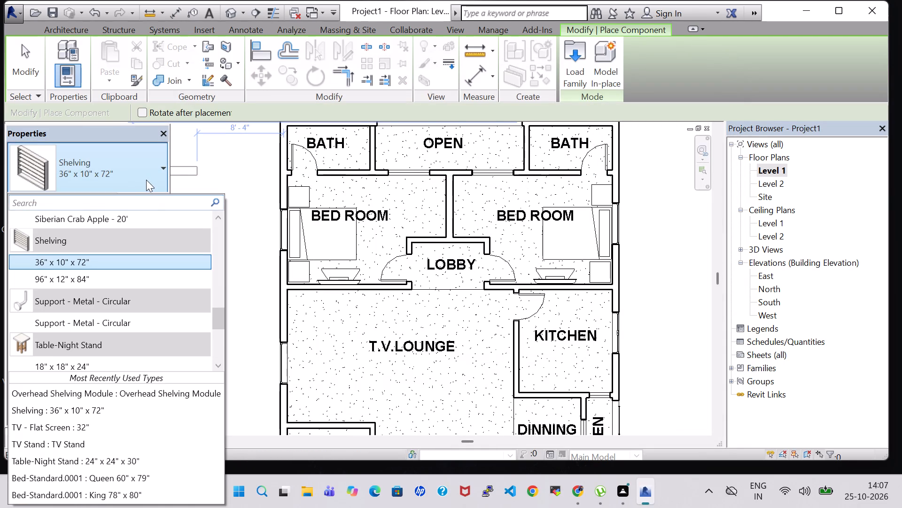
pyautogui.click(104, 275)
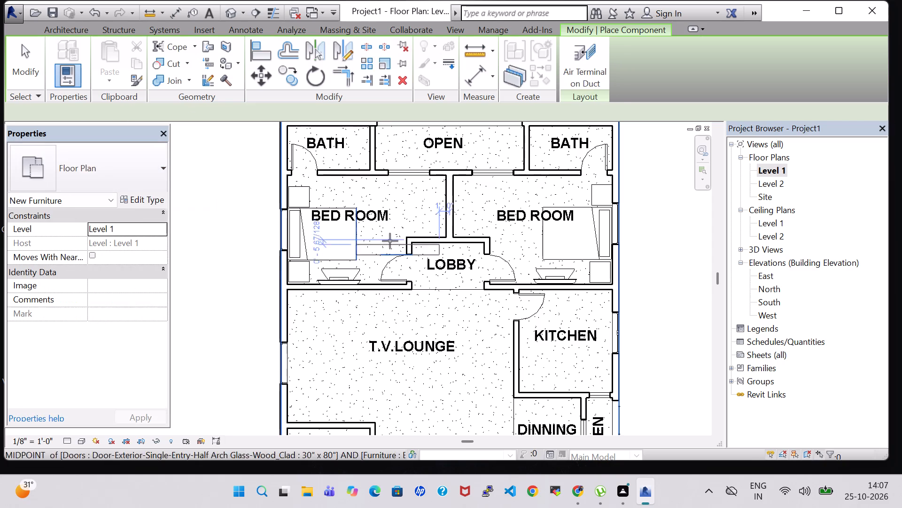
pyautogui.press('space')
pyautogui.scroll(3, 438, 219)
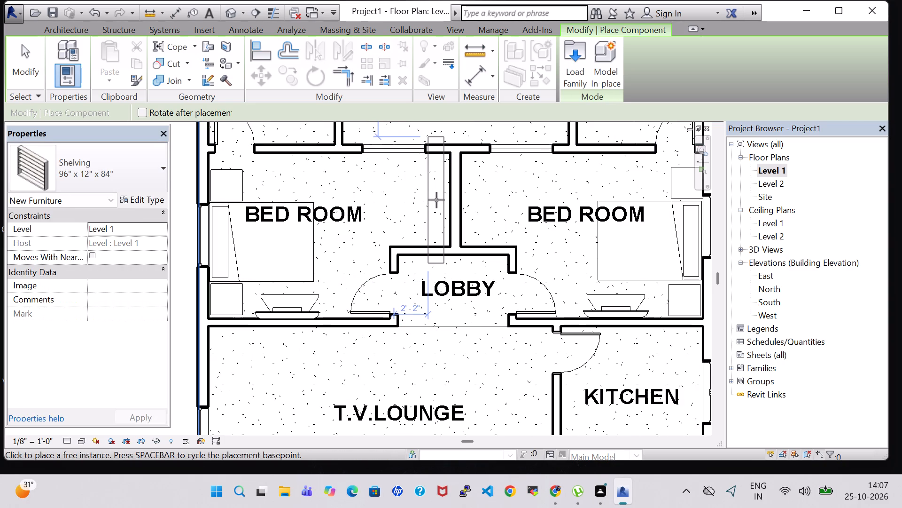
pyautogui.click(436, 200)
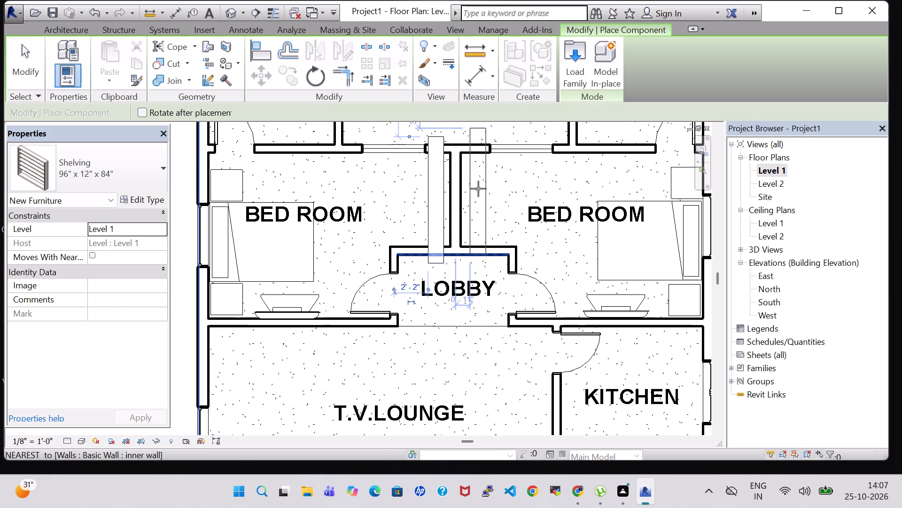
pyautogui.click(475, 192)
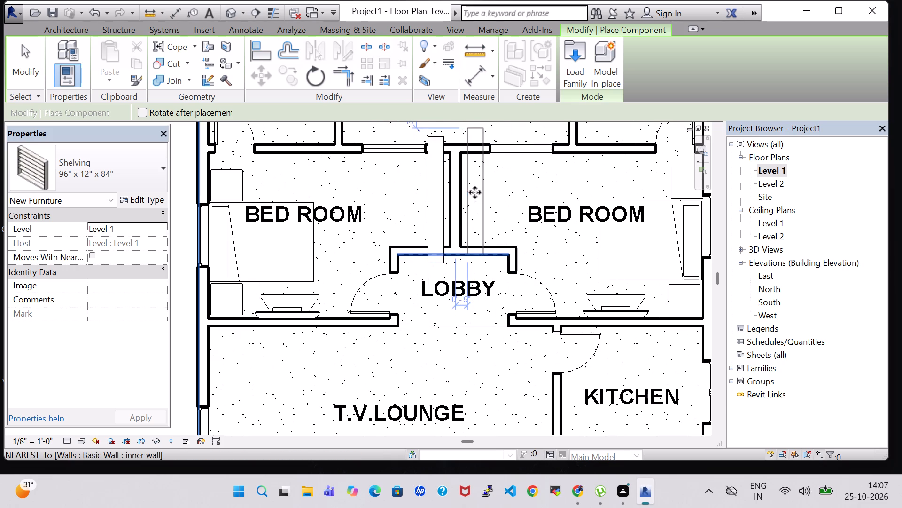
pyautogui.press('Escape')
pyautogui.press('Escape')
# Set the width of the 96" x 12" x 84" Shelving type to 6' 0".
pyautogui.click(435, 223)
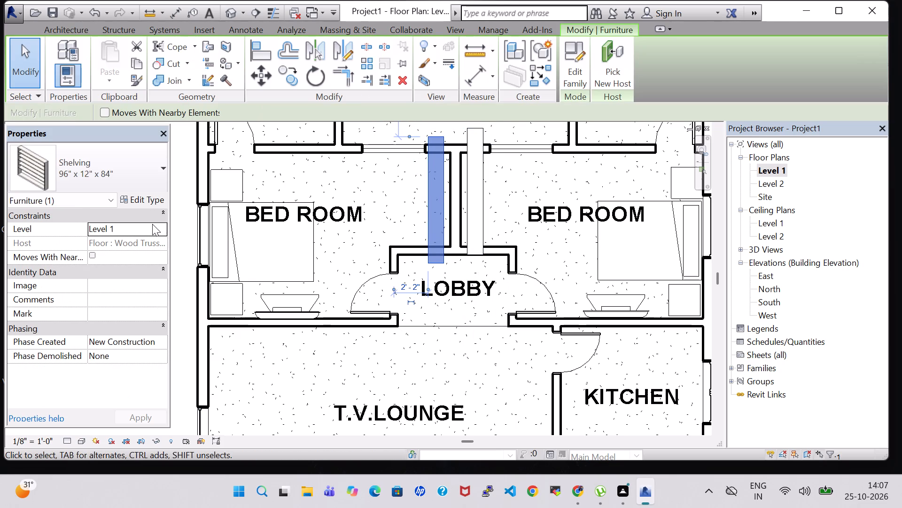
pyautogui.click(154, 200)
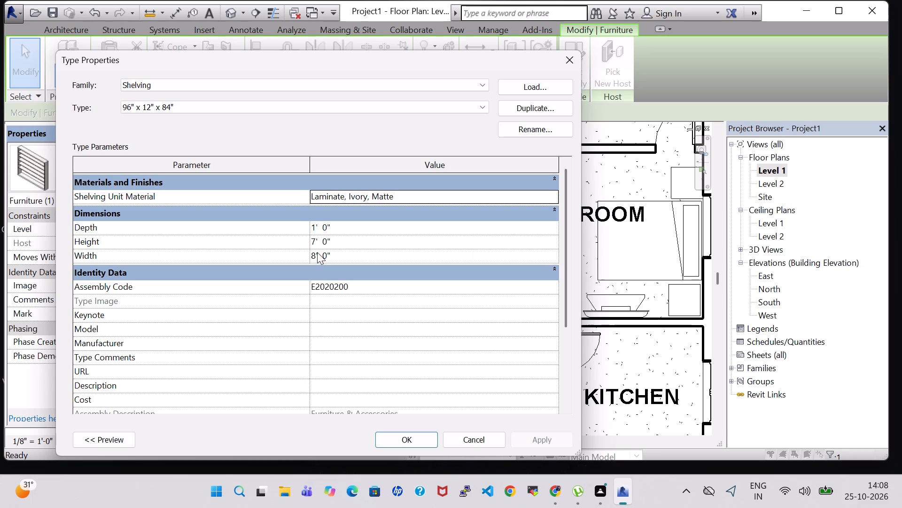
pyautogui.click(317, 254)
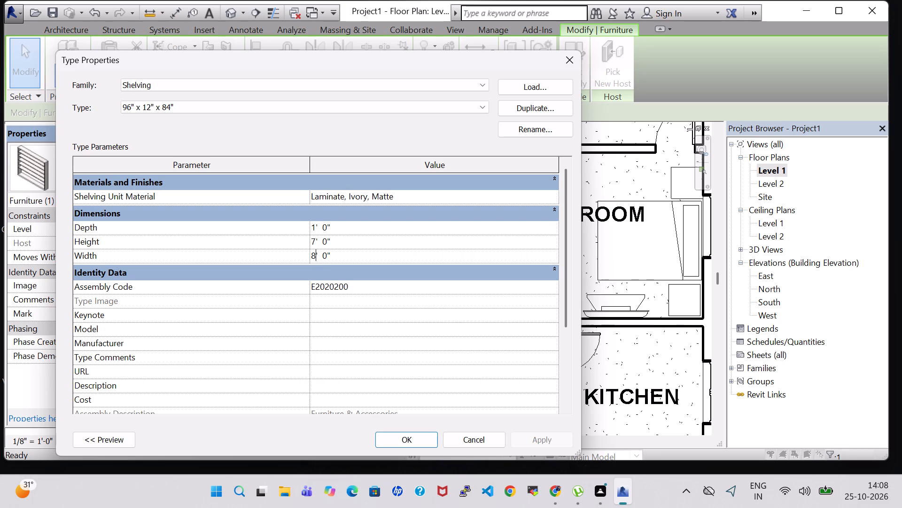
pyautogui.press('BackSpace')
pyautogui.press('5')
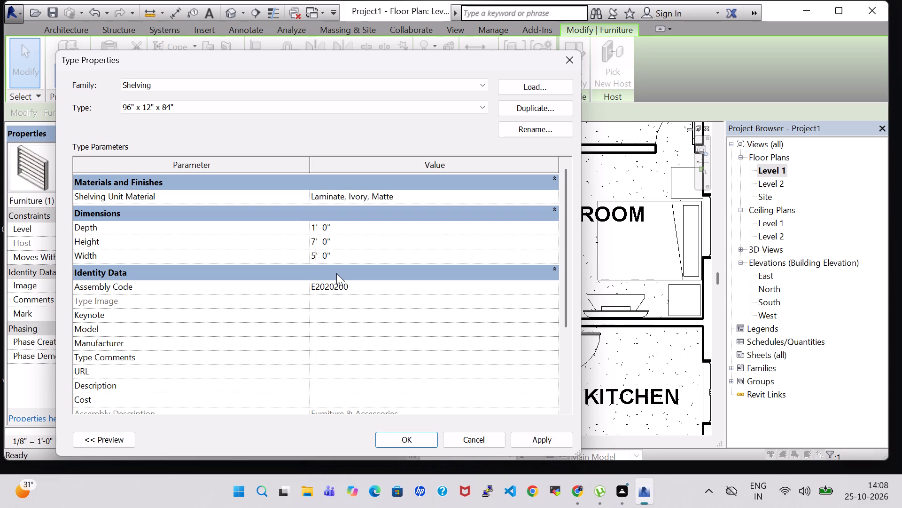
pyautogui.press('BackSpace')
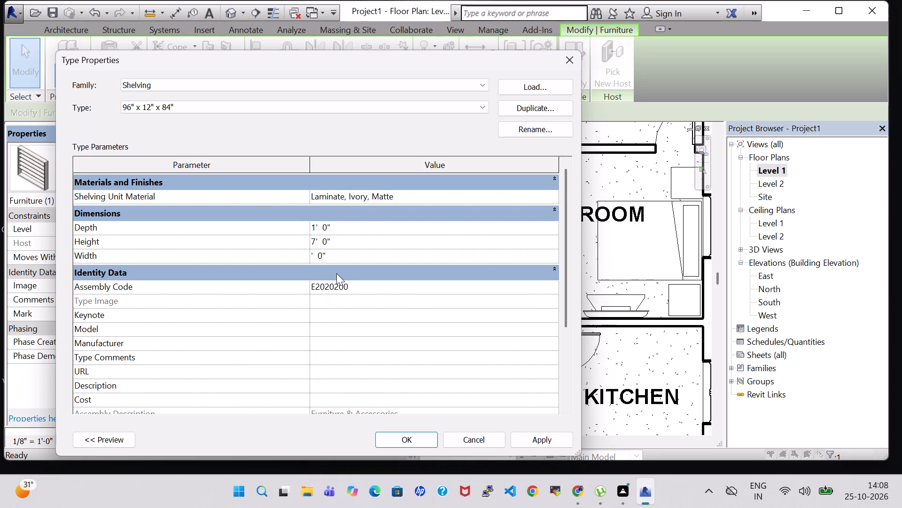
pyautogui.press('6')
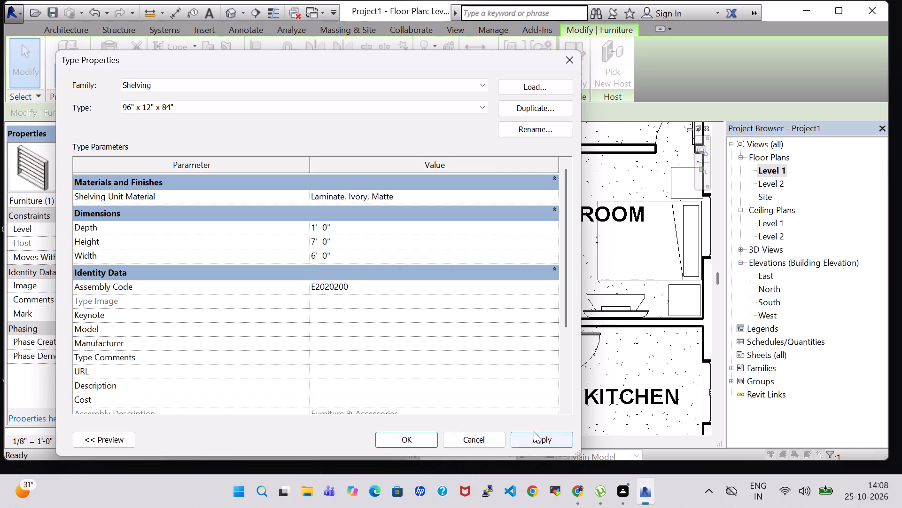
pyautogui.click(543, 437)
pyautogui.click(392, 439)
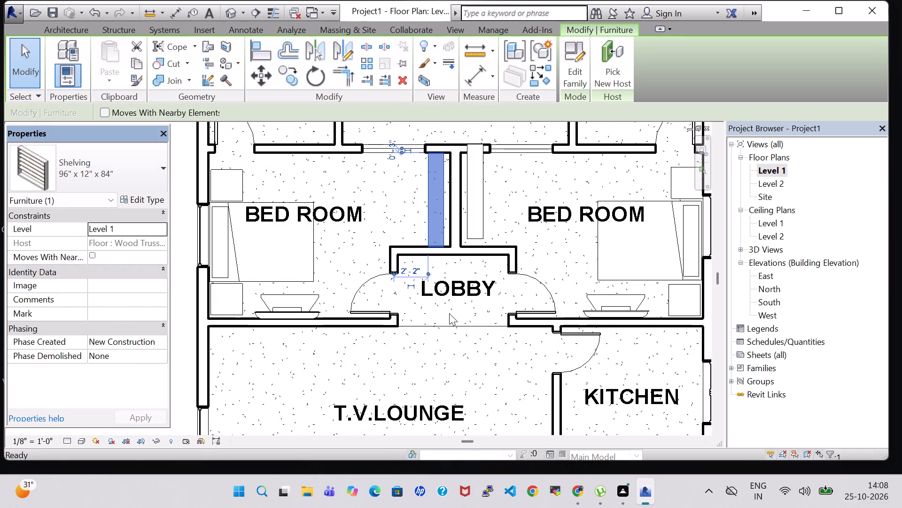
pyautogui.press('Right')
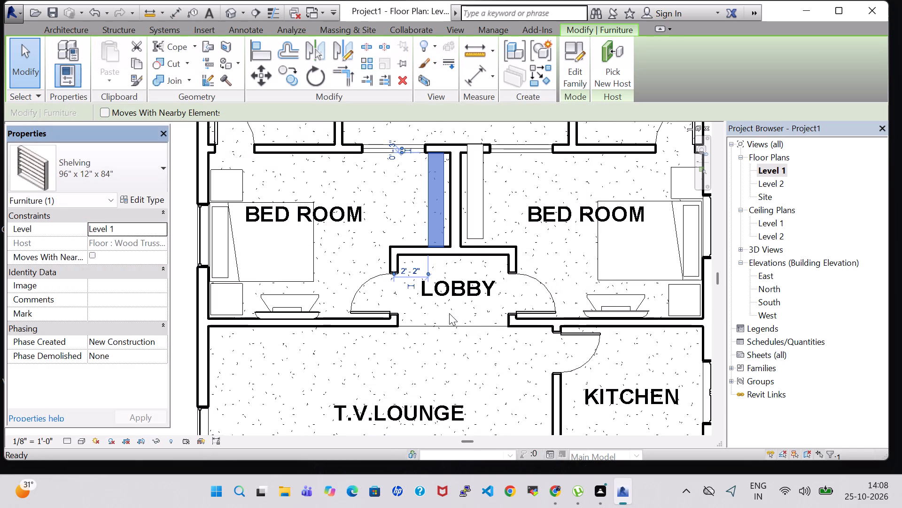
# Set the Shelving type's width to 5' 7" in its type properties.
pyautogui.click(143, 201)
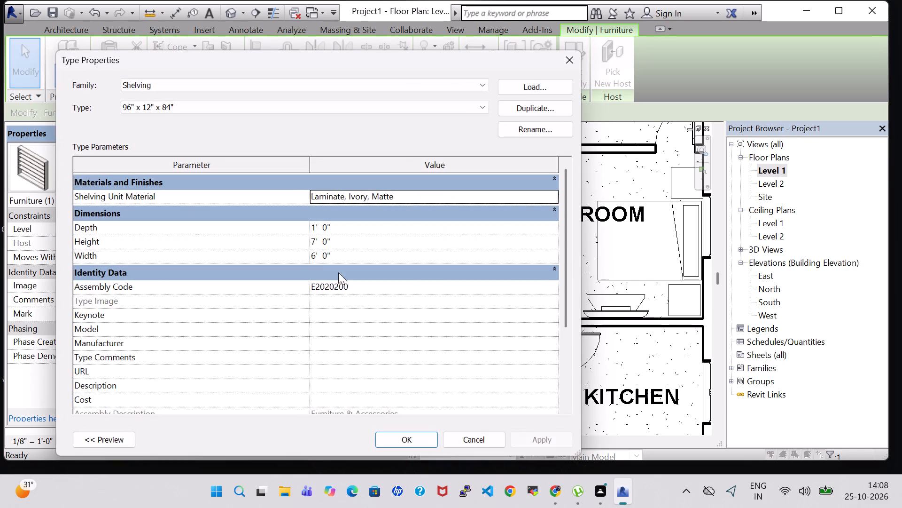
pyautogui.click(317, 252)
pyautogui.press('BackSpace')
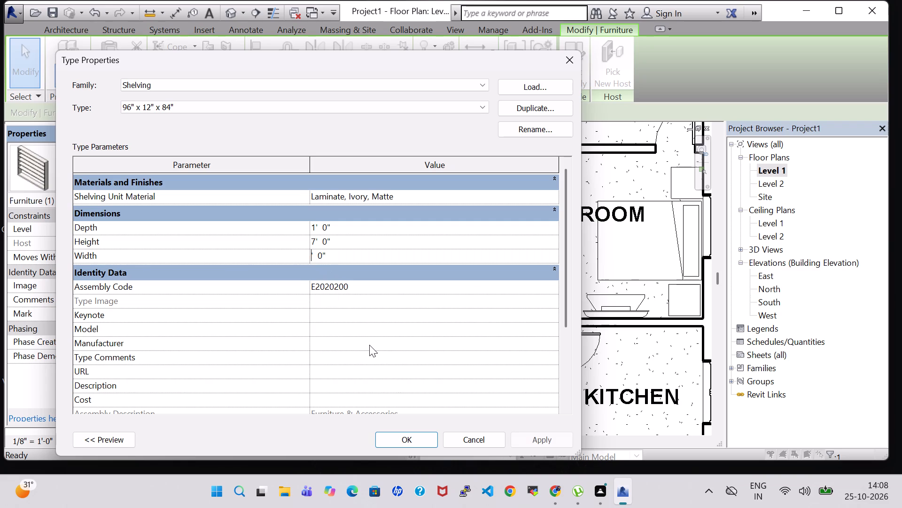
pyautogui.press('5')
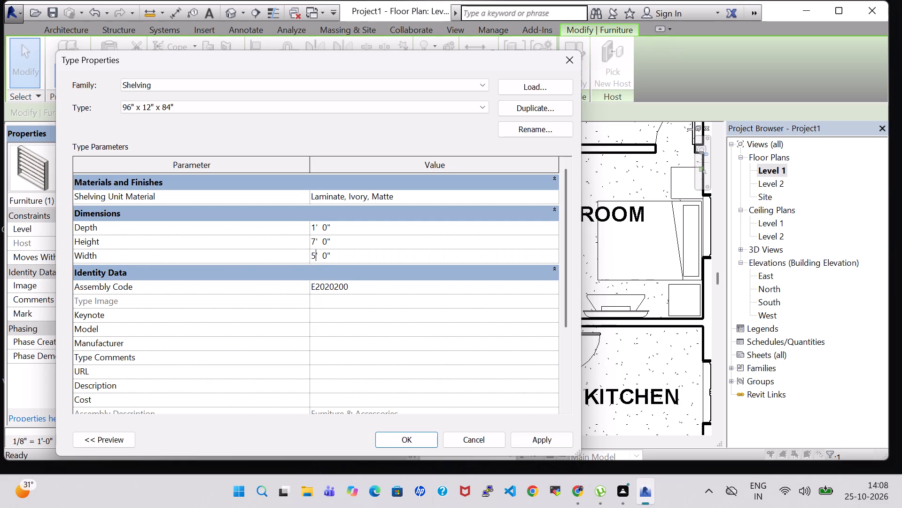
pyautogui.click(328, 253)
pyautogui.press('BackSpace')
pyautogui.press('7')
pyautogui.click(537, 435)
pyautogui.click(427, 439)
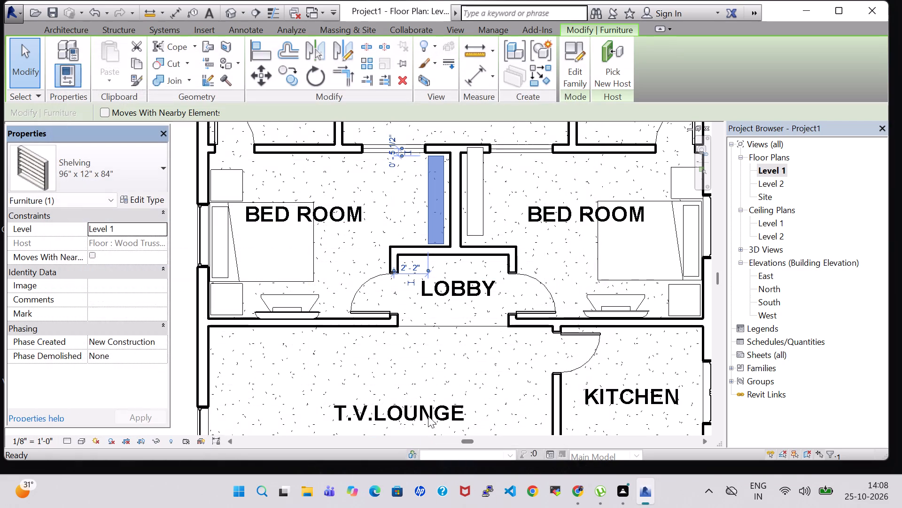
# Nudge the west bedroom's shelving unit east, up against the bedroom dividing wall.
pyautogui.press('Right')
pyautogui.press('Right')
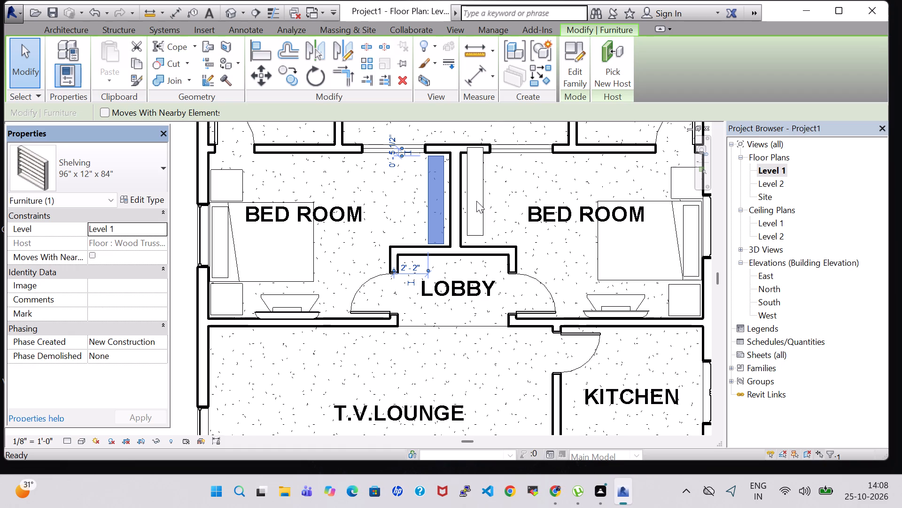
pyautogui.press('Escape')
pyautogui.click(393, 204)
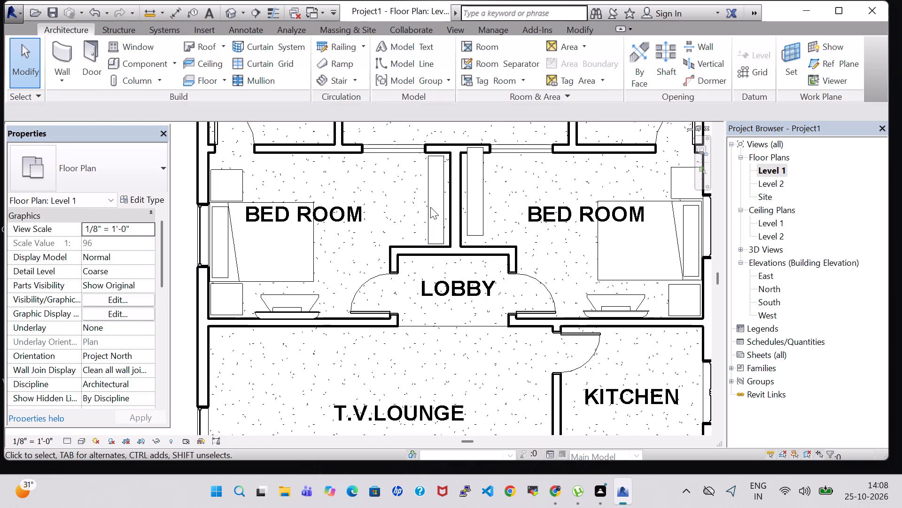
pyautogui.click(432, 207)
pyautogui.press('Right')
pyautogui.press('Right')
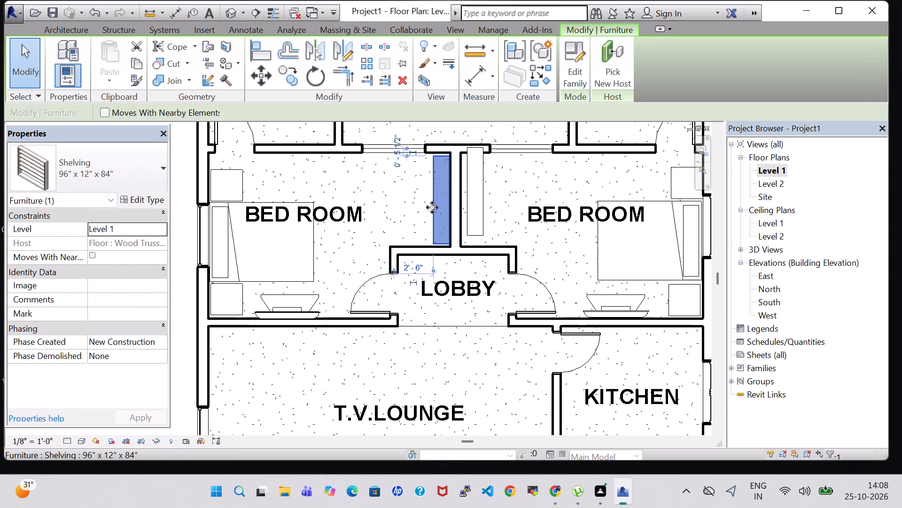
# Nudge the east bedroom's shelving unit toward the lobby and west against the bedroom dividing wall.
pyautogui.click(474, 200)
pyautogui.press('Down')
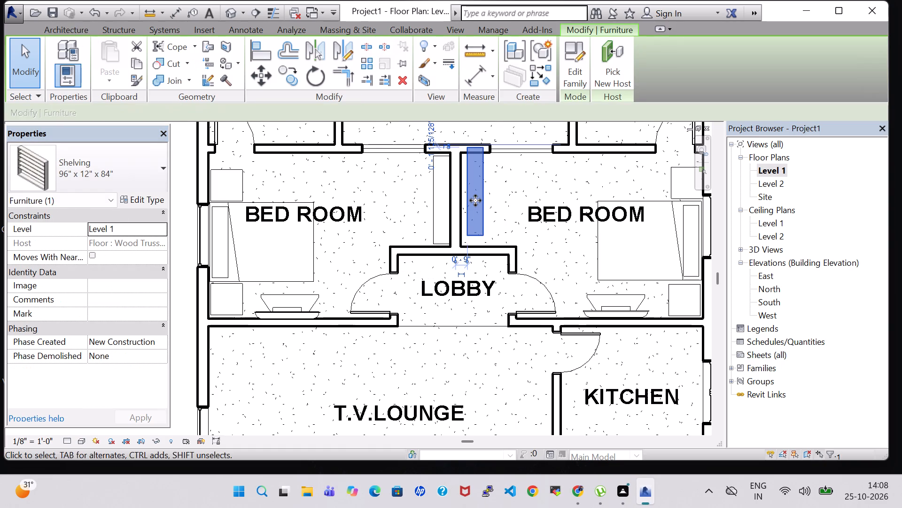
pyautogui.press('Down')
pyautogui.press('Down')
pyautogui.press('Left')
pyautogui.press('Left')
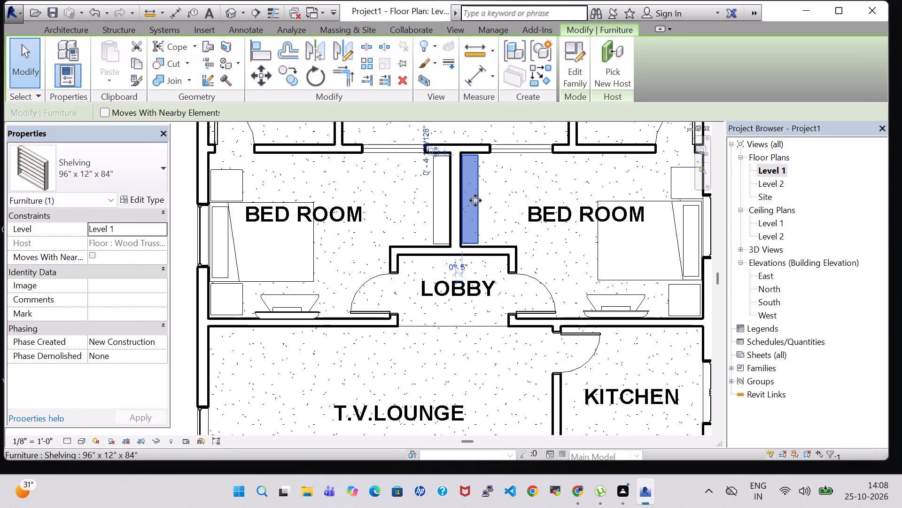
# Inspect the shelving units on both sides of the bedroom dividing wall in the 3D view.
pyautogui.click(231, 9)
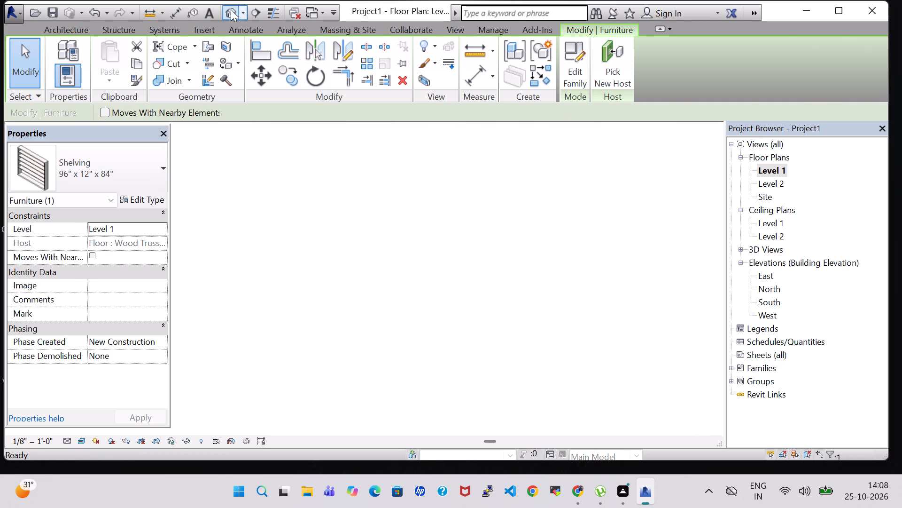
pyautogui.keyDown('shift'); pyautogui.moveTo(441, 207); pyautogui.dragTo(444, 185, button='middle'); pyautogui.keyUp('shift')
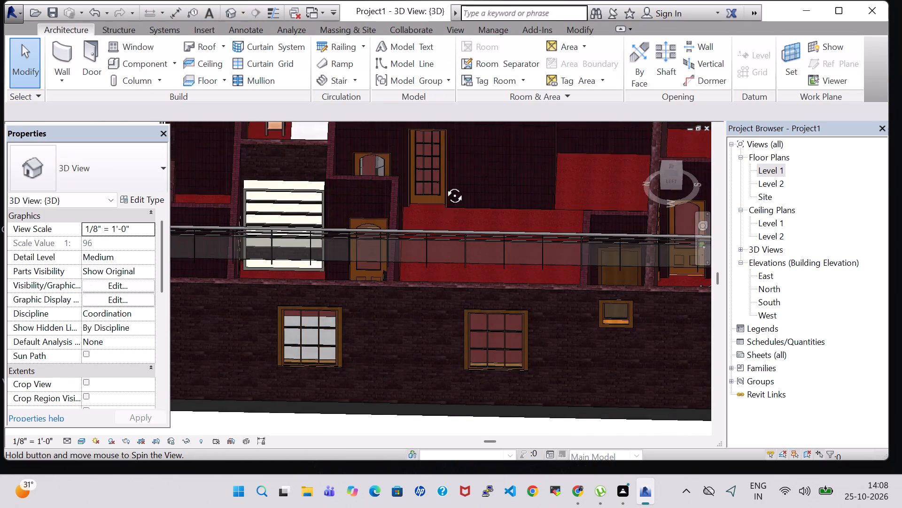
pyautogui.keyDown('shift'); pyautogui.moveTo(444, 185); pyautogui.dragTo(416, 221, button='middle'); pyautogui.keyUp('shift')
pyautogui.keyDown('shift'); pyautogui.moveTo(511, 174); pyautogui.dragTo(428, 210, button='middle'); pyautogui.keyUp('shift')
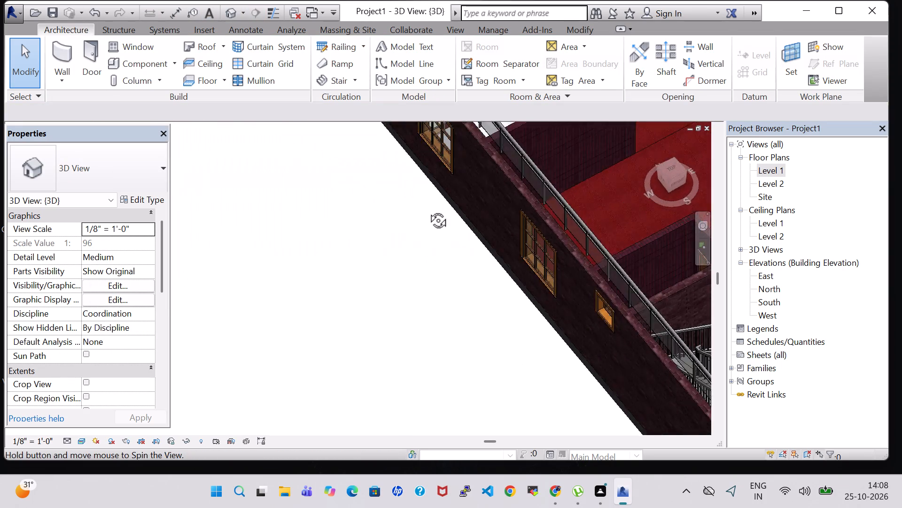
pyautogui.keyDown('shift'); pyautogui.moveTo(428, 210); pyautogui.dragTo(412, 212, button='middle'); pyautogui.keyUp('shift')
pyautogui.moveTo(602, 212); pyautogui.dragTo(23, 365, button='middle')
pyautogui.keyDown('shift'); pyautogui.moveTo(201, 302); pyautogui.dragTo(174, 294, button='middle'); pyautogui.keyUp('shift')
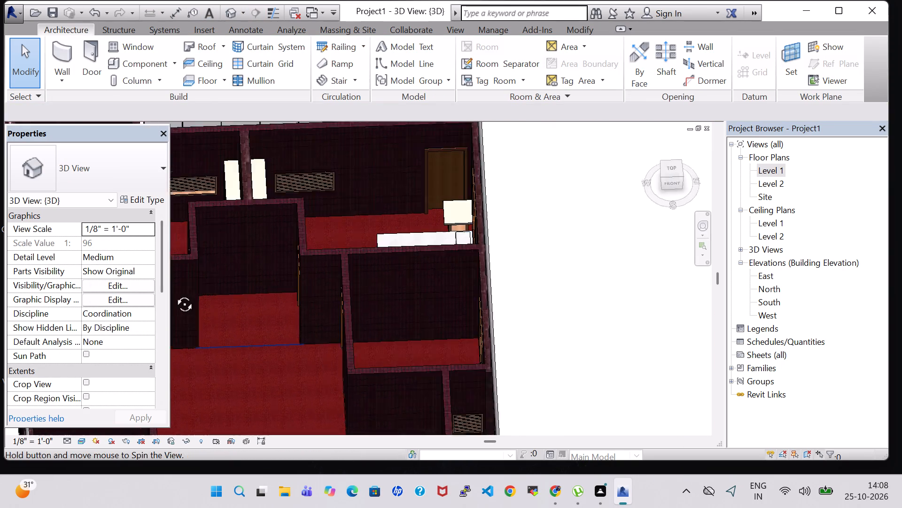
pyautogui.keyDown('shift'); pyautogui.moveTo(174, 294); pyautogui.dragTo(166, 291, button='middle'); pyautogui.keyUp('shift')
# Return to the Level 1 plan and load the Chair-Corbu family from the US Imperial library's Furniture Seating folder.
pyautogui.doubleClick(778, 173)
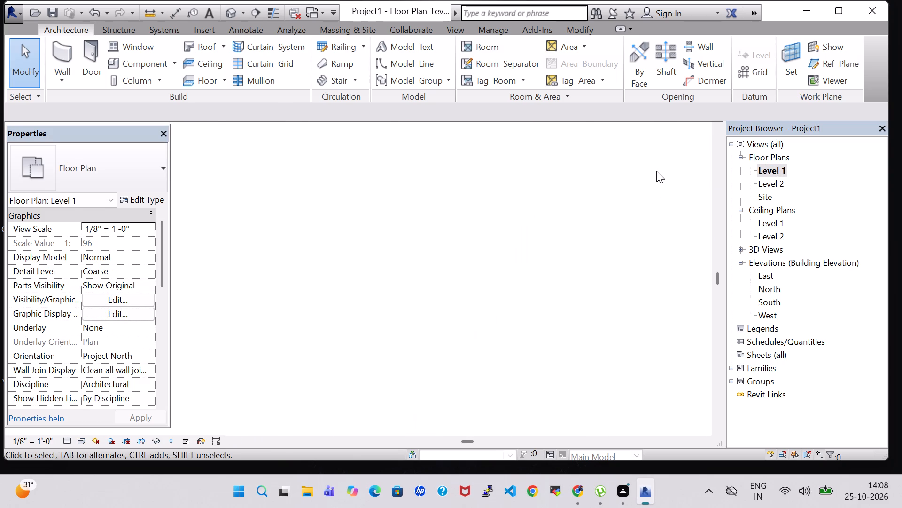
pyautogui.scroll(-3, 377, 183)
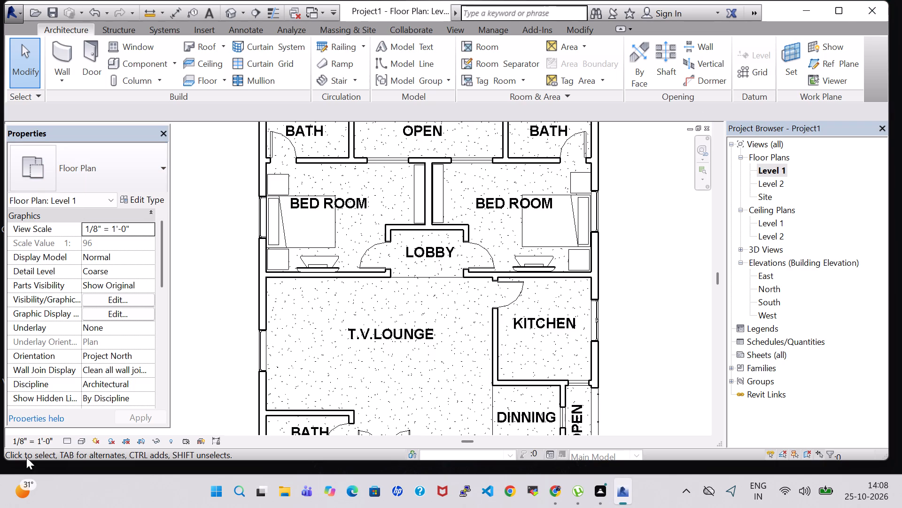
pyautogui.click(141, 63)
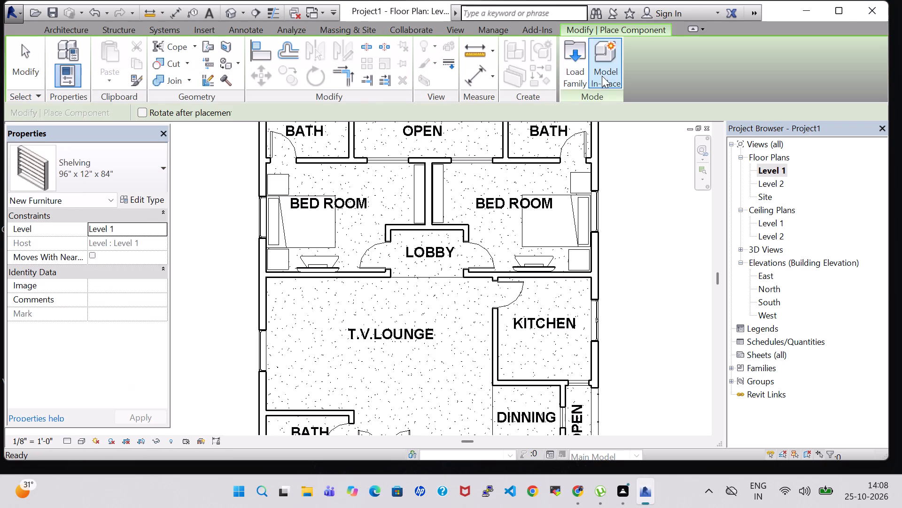
pyautogui.click(562, 75)
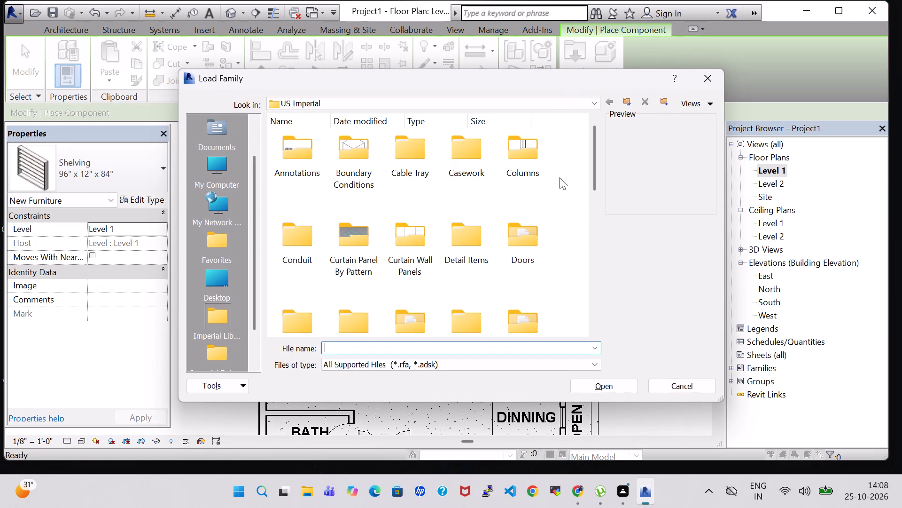
pyautogui.scroll(-2, 548, 186)
pyautogui.scroll(2, 520, 170)
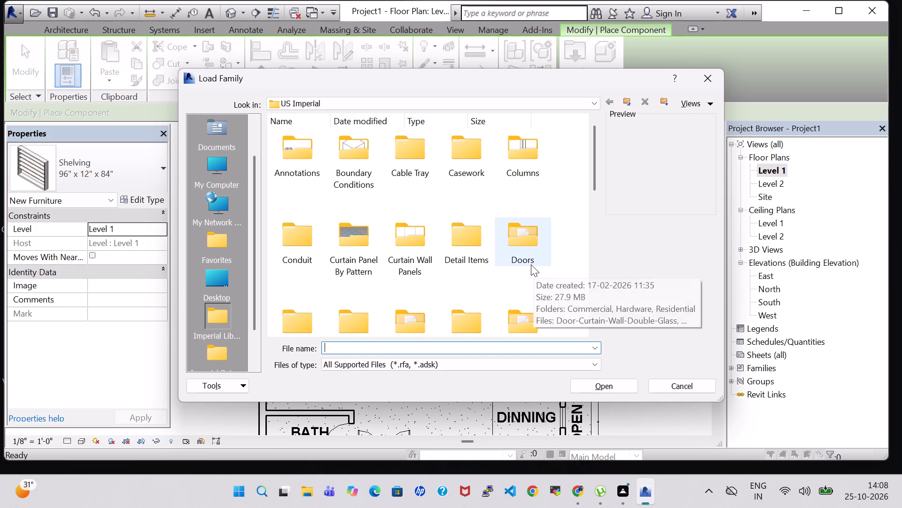
pyautogui.scroll(2, 531, 264)
pyautogui.scroll(-1, 530, 264)
pyautogui.doubleClick(535, 200)
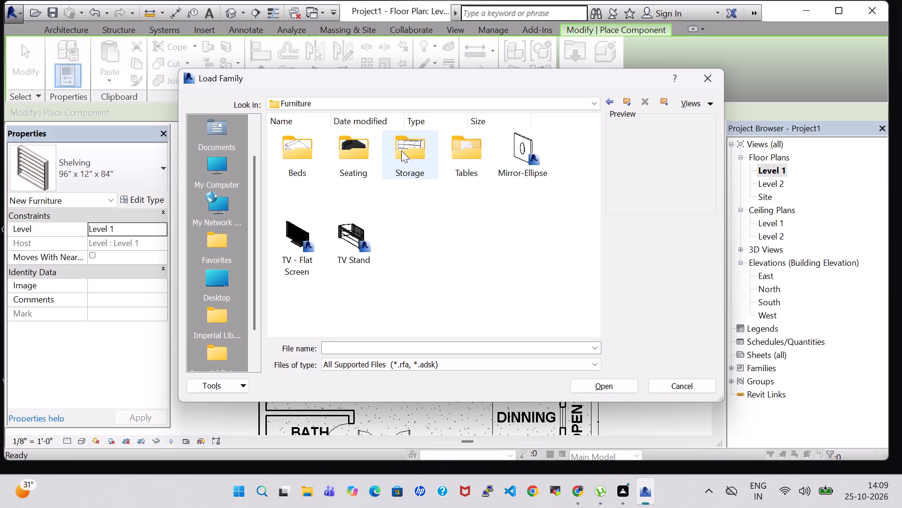
pyautogui.doubleClick(367, 154)
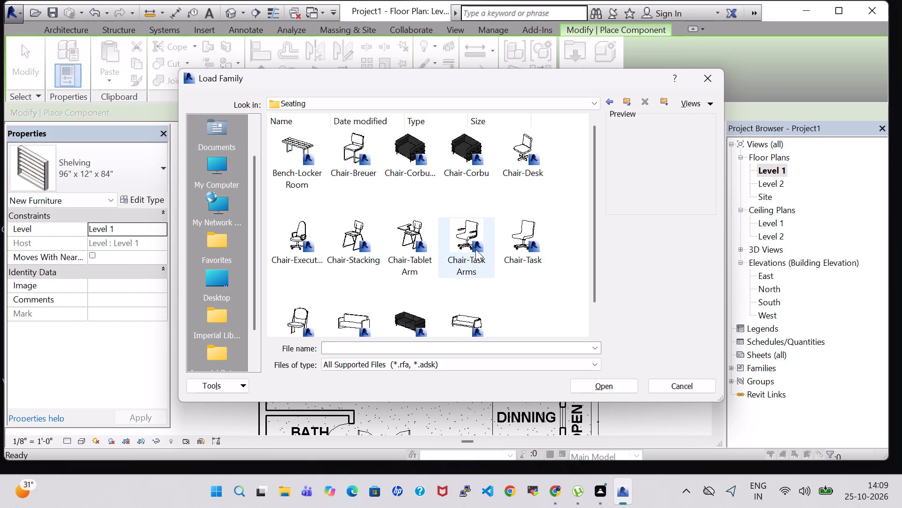
pyautogui.click(461, 165)
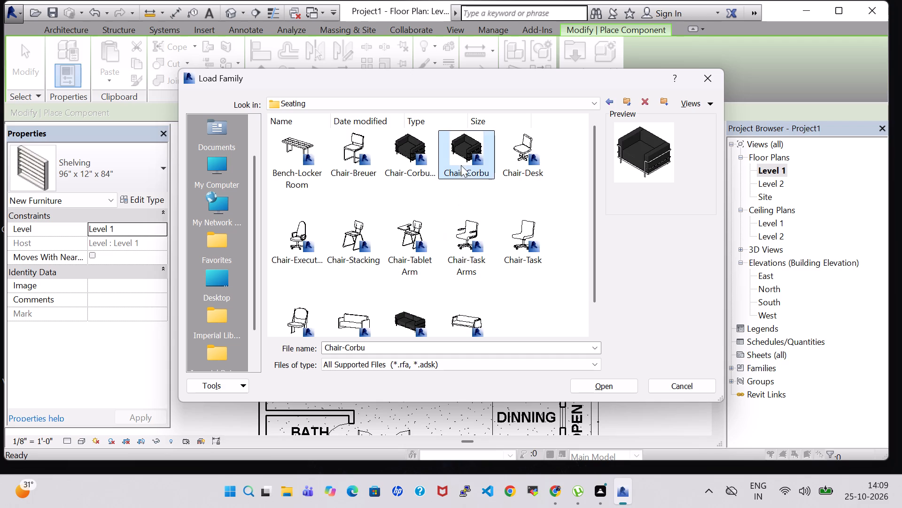
pyautogui.click(620, 384)
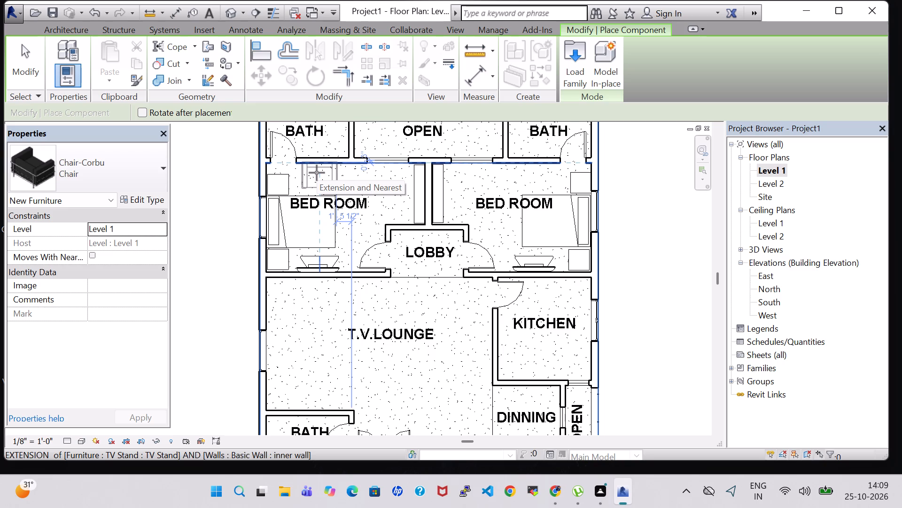
pyautogui.press('Escape')
pyautogui.press('Escape')
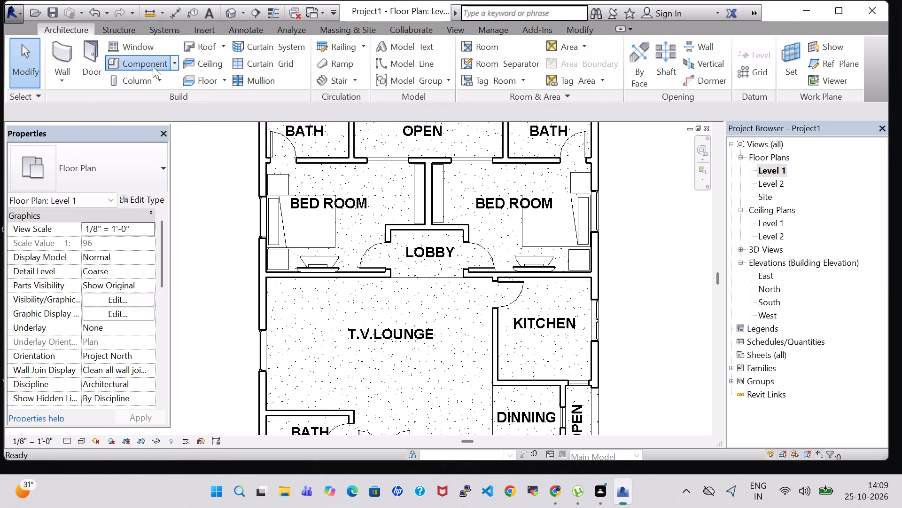
# Load the Chair-Executive family from the US Imperial library's Furniture Seating folder.
pyautogui.click(153, 66)
pyautogui.click(575, 79)
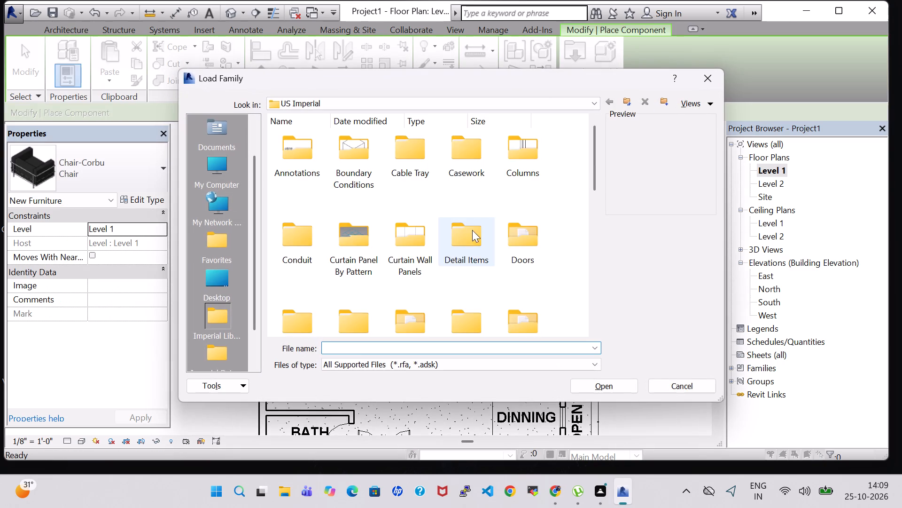
pyautogui.scroll(-1, 472, 230)
pyautogui.doubleClick(515, 205)
pyautogui.doubleClick(373, 161)
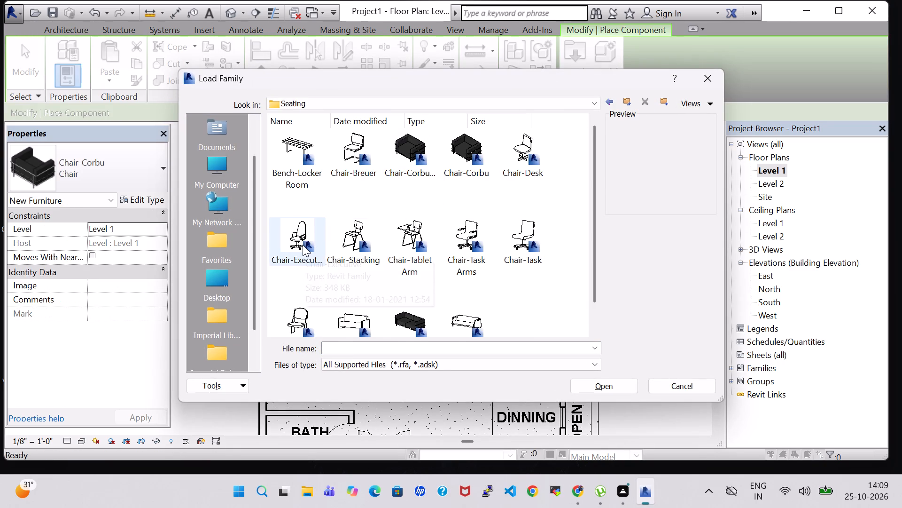
pyautogui.scroll(-1, 303, 245)
pyautogui.scroll(3, 296, 215)
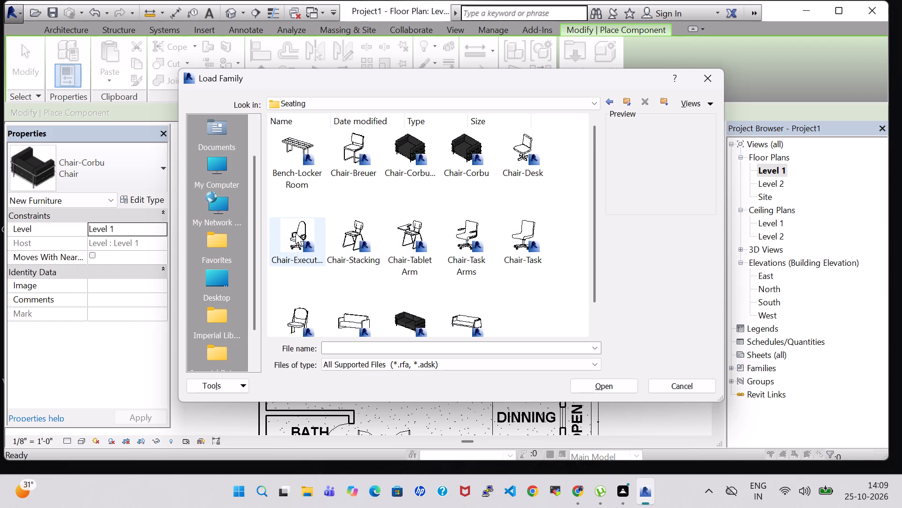
pyautogui.click(295, 233)
pyautogui.click(616, 384)
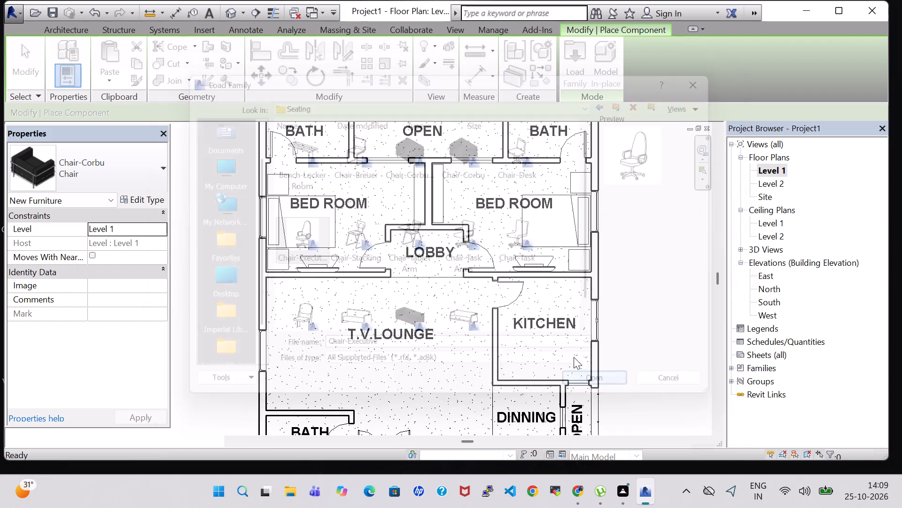
# Place two Chair-Executive chairs side by side in the west bedroom, rotated with their backs against the bath-side wall and a gap between them.
pyautogui.moveTo(377, 186); pyautogui.dragTo(448, 308, button='middle')
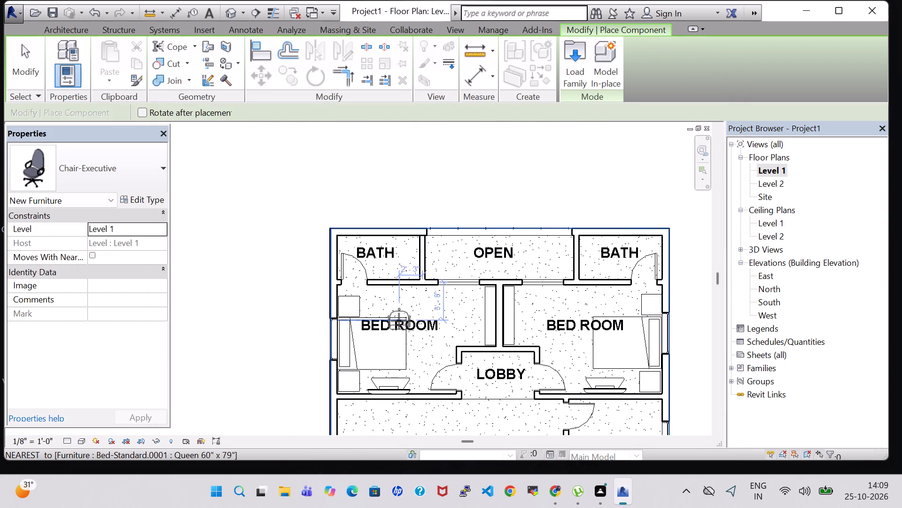
pyautogui.scroll(5, 399, 321)
pyautogui.press('space')
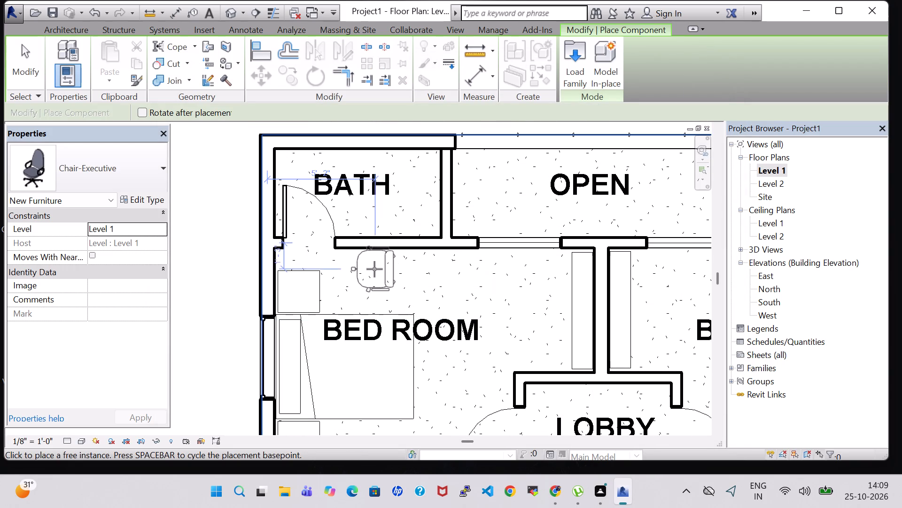
pyautogui.press('space')
pyautogui.click(379, 268)
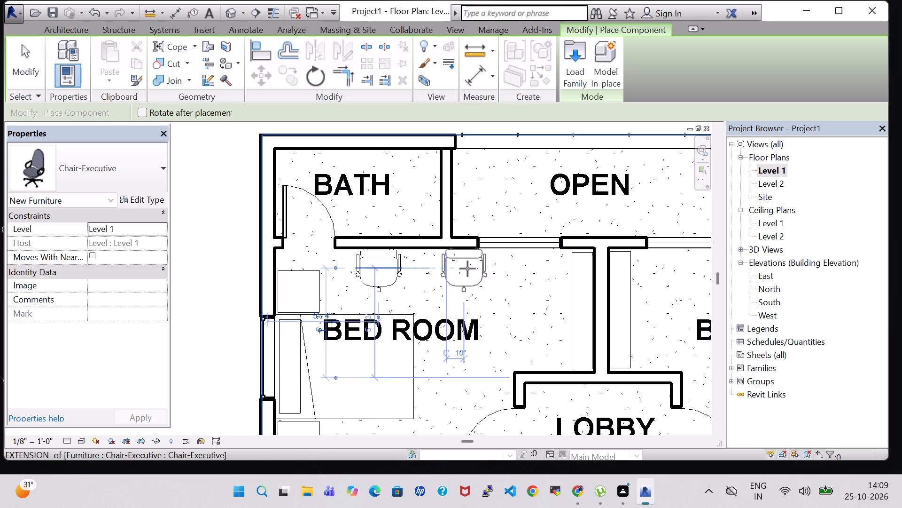
pyautogui.click(474, 269)
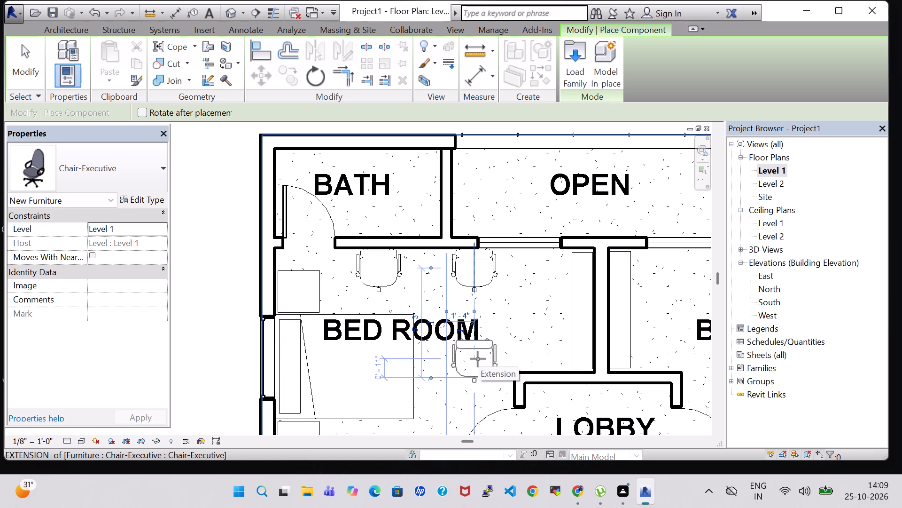
pyautogui.press('Escape')
pyautogui.press('Escape')
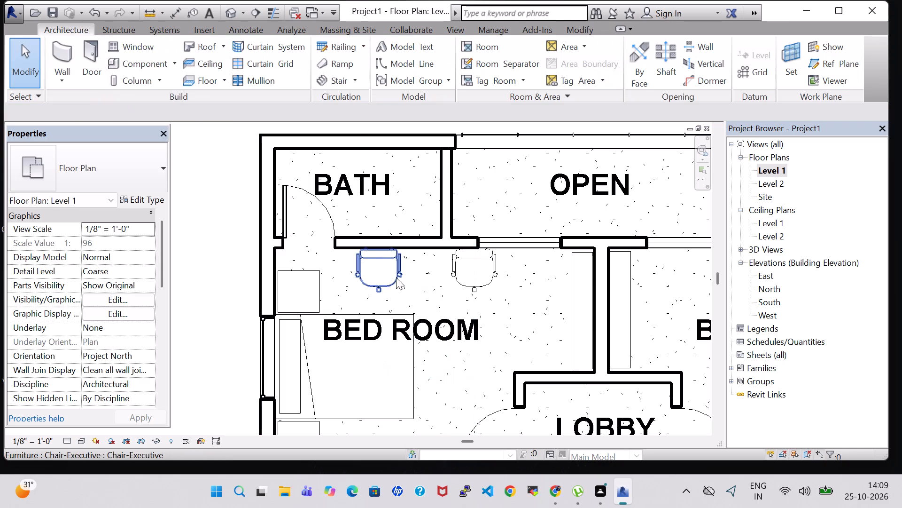
# Load the Table-End family from the US Imperial library's Furniture Tables folder.
pyautogui.click(139, 62)
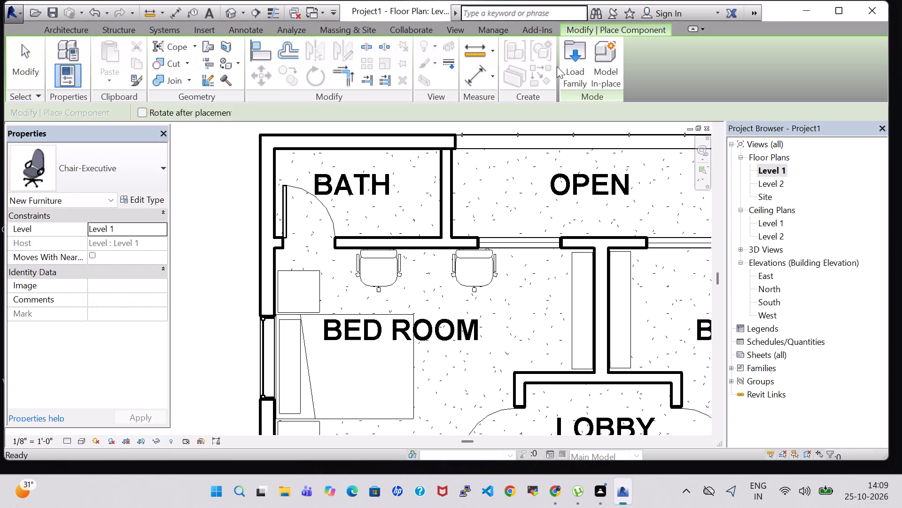
pyautogui.click(565, 66)
pyautogui.scroll(-1, 517, 229)
pyautogui.doubleClick(516, 200)
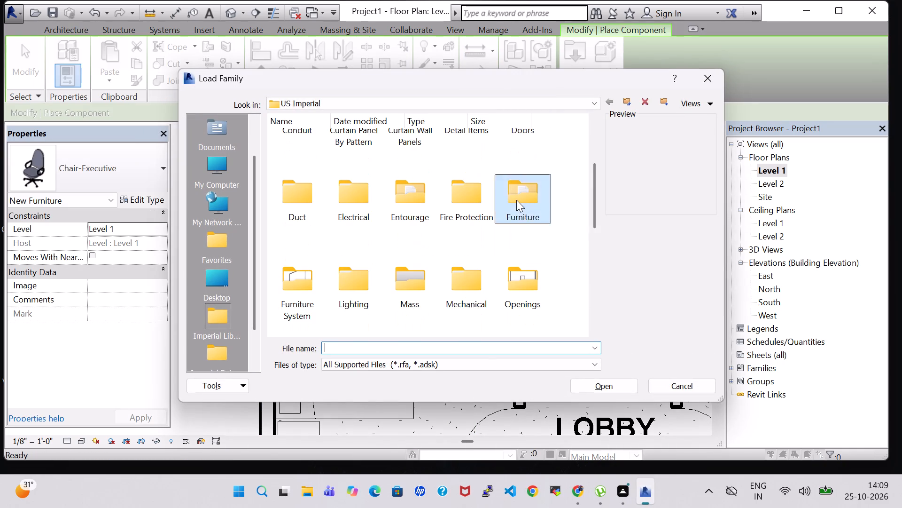
pyautogui.doubleClick(455, 159)
pyautogui.click(427, 235)
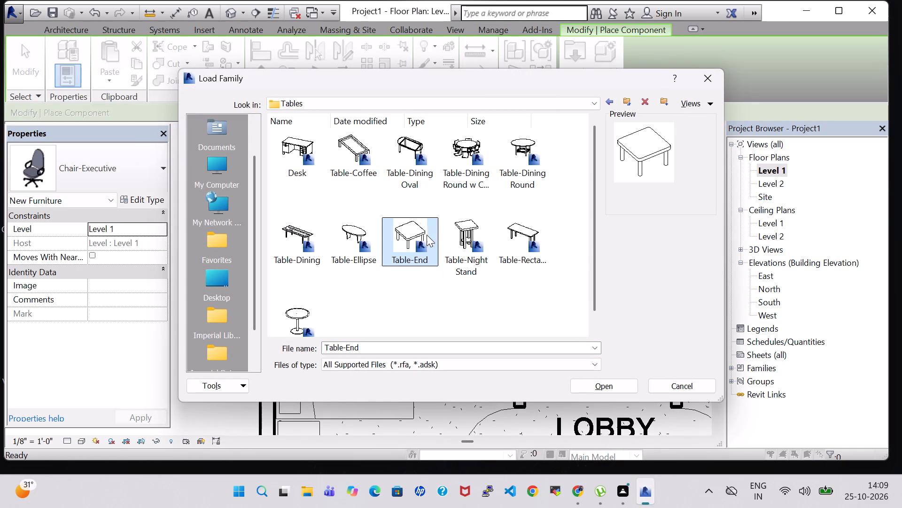
pyautogui.click(613, 387)
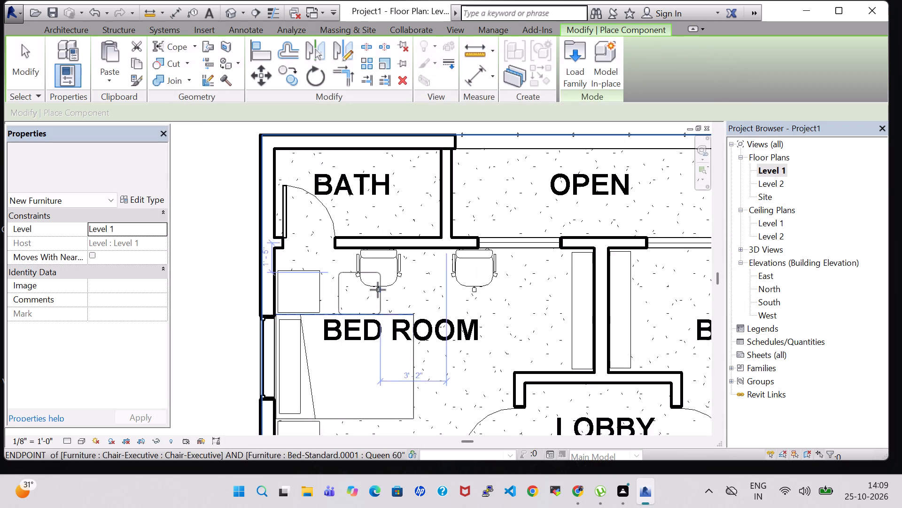
# Place a 24" x 24" Table-End between the two executive chairs in the west bedroom.
pyautogui.scroll(4, 441, 282)
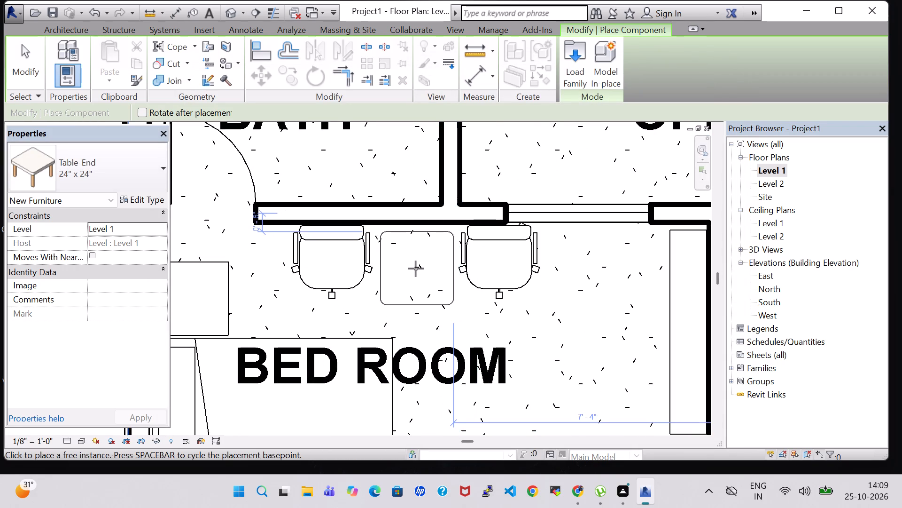
pyautogui.click(416, 266)
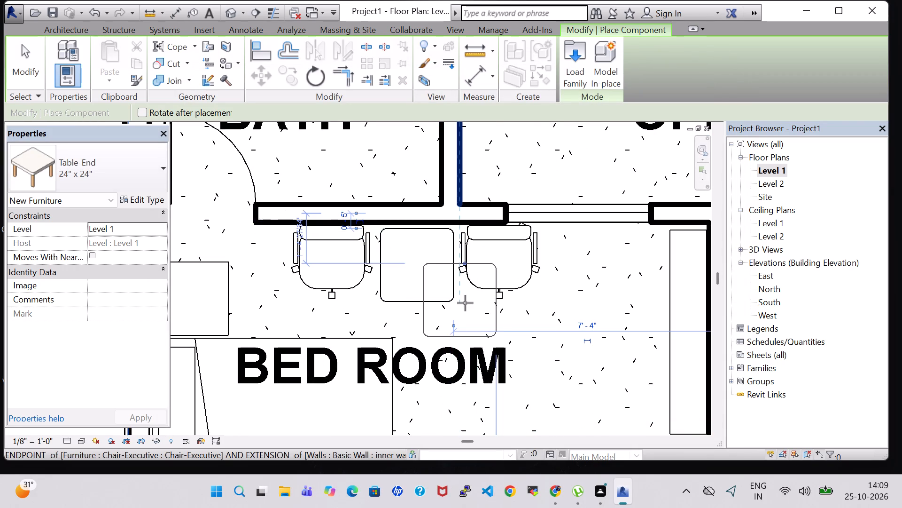
pyautogui.press('Escape')
pyautogui.press('Escape')
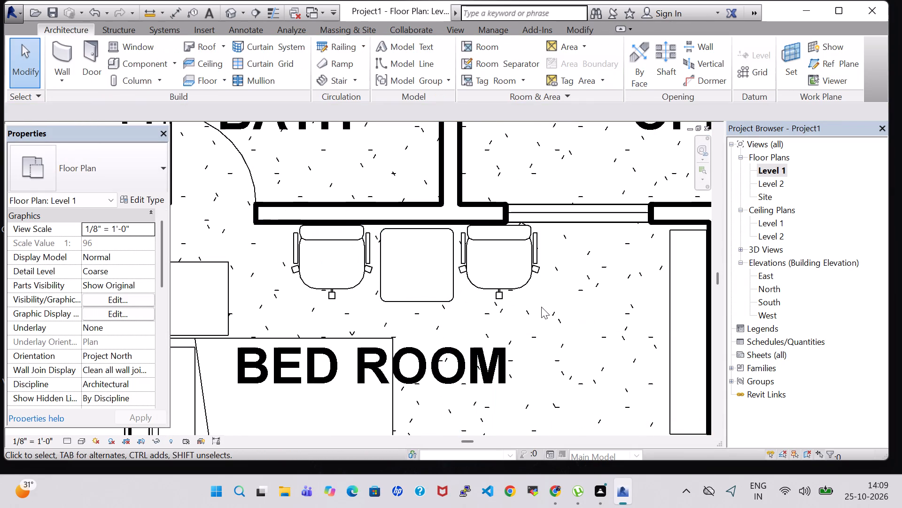
# Place a 24" x 24" Table-End in the east bedroom against the bath-side wall, near the foot of the bed.
pyautogui.scroll(-3, 541, 307)
pyautogui.click(139, 64)
pyautogui.moveTo(571, 304); pyautogui.dragTo(403, 326, button='middle')
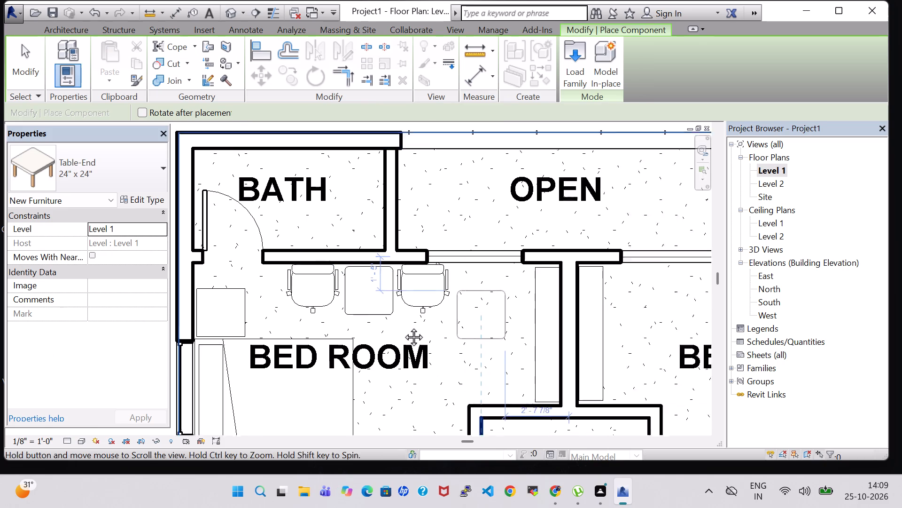
pyautogui.moveTo(403, 326); pyautogui.dragTo(344, 334, button='middle')
pyautogui.scroll(-2, 523, 334)
pyautogui.moveTo(595, 318); pyautogui.dragTo(484, 332, button='middle')
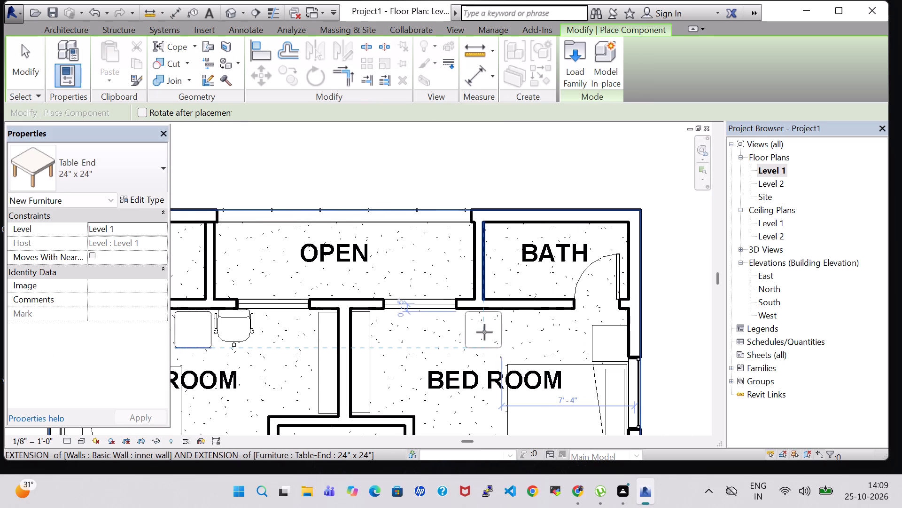
pyautogui.click(509, 325)
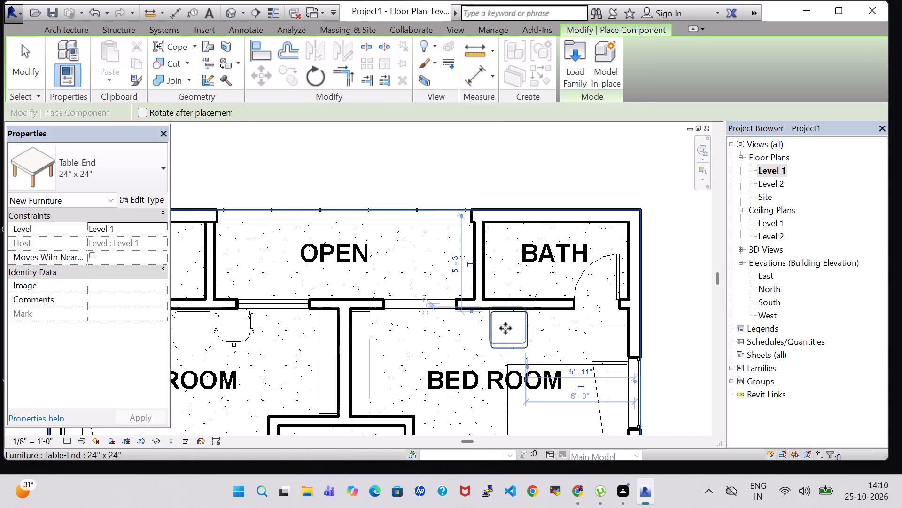
pyautogui.press('Escape')
pyautogui.press('Escape')
# Place a Chair-Executive on each side of the east bedroom's end table, rotated with their backs against the bath-side wall.
pyautogui.click(145, 57)
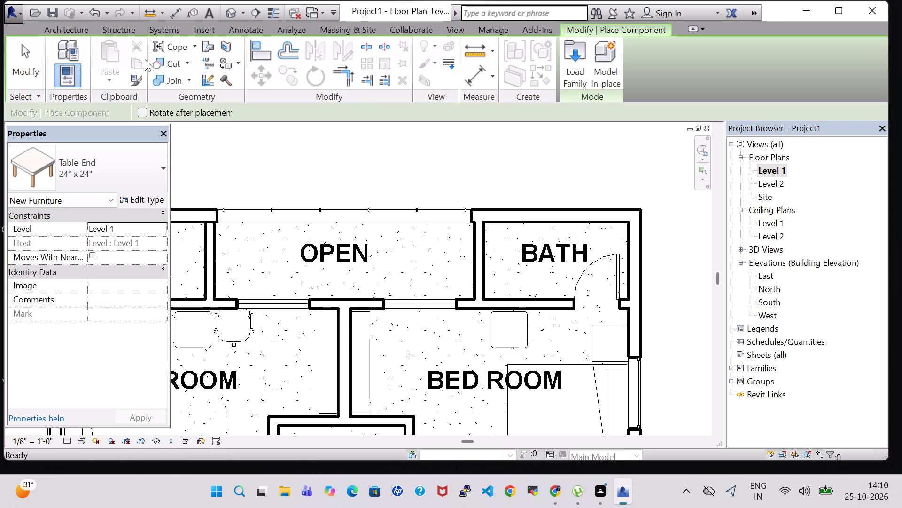
pyautogui.click(127, 167)
pyautogui.scroll(-1, 99, 317)
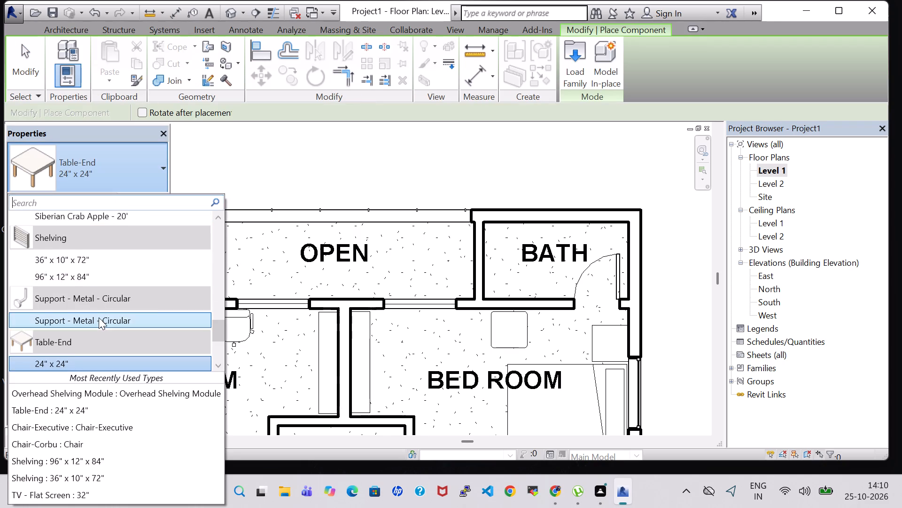
pyautogui.scroll(-1, 99, 317)
pyautogui.scroll(5, 99, 317)
pyautogui.scroll(16, 99, 317)
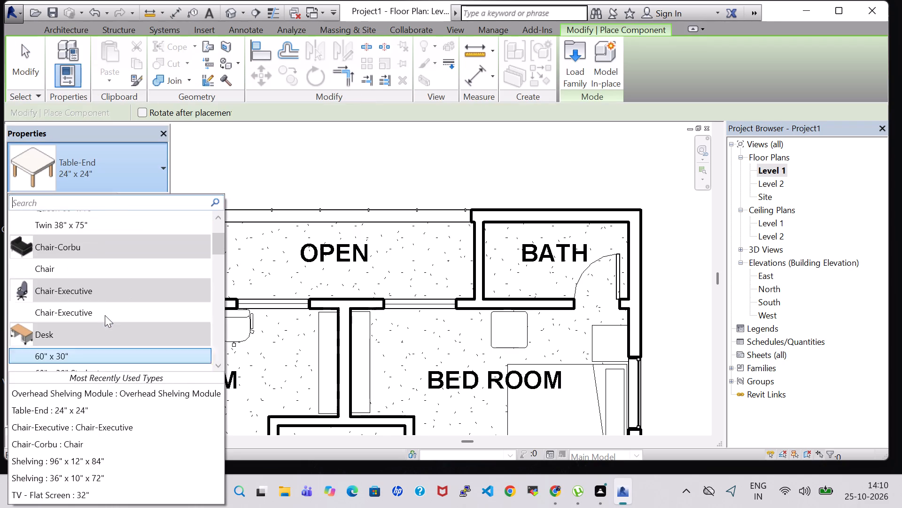
pyautogui.click(101, 314)
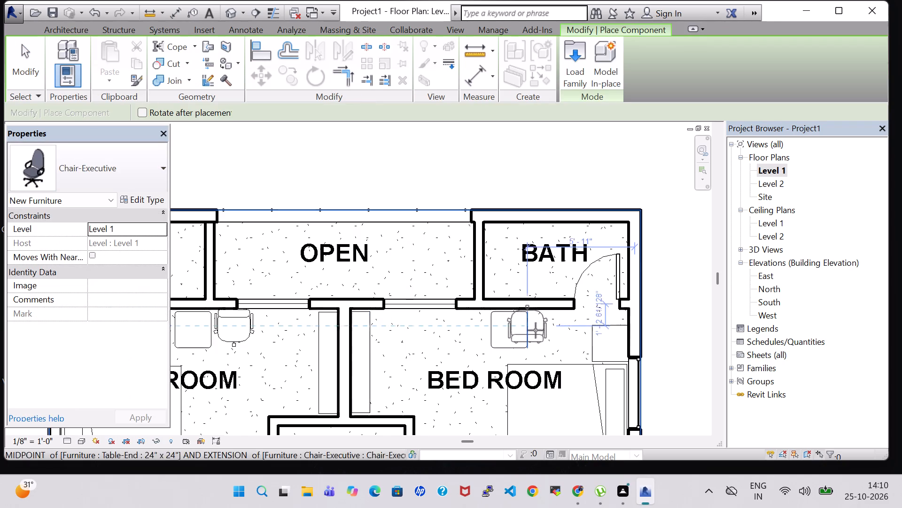
pyautogui.press('space')
pyautogui.press('space')
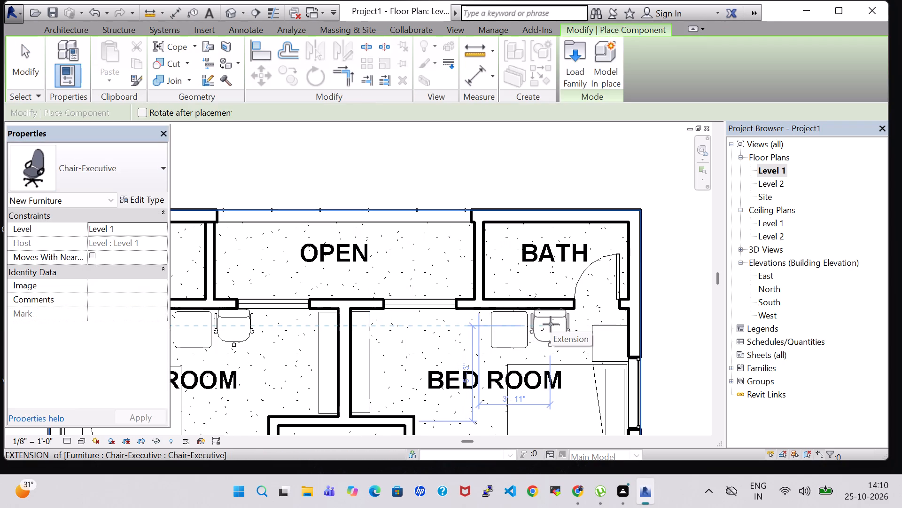
pyautogui.click(551, 324)
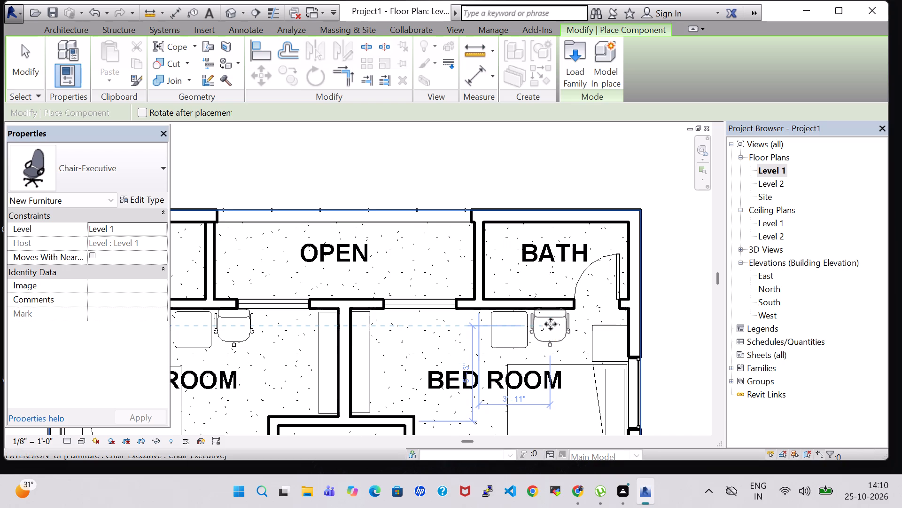
pyautogui.click(455, 325)
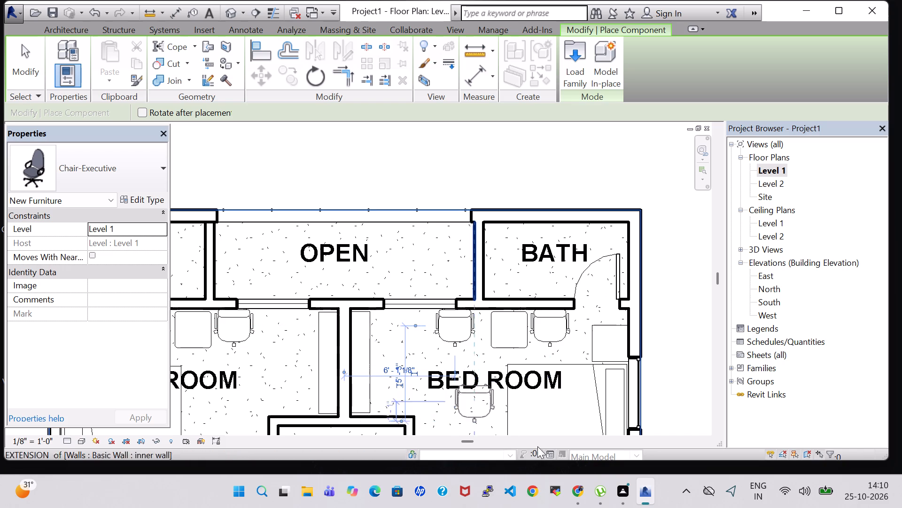
pyautogui.press('Escape')
pyautogui.press('Escape')
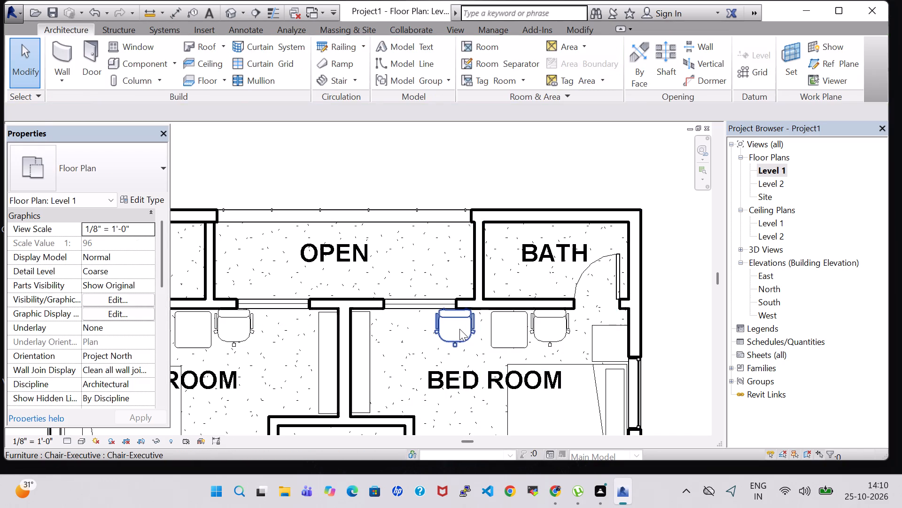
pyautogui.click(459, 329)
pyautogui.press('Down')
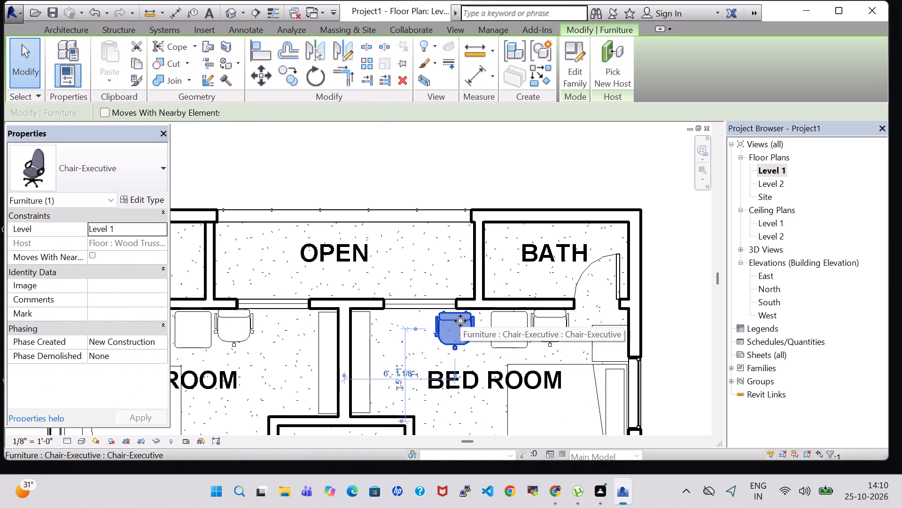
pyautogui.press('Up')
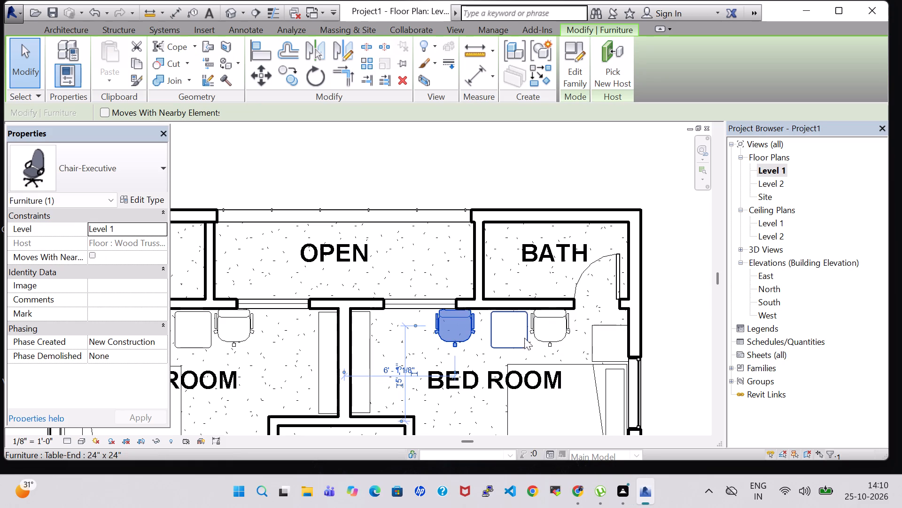
# Nudge the east bedroom's end table and the chair on its east side slightly west to even out the spacing.
pyautogui.click(524, 332)
pyautogui.press('Left')
pyautogui.press('Left')
pyautogui.press('Left')
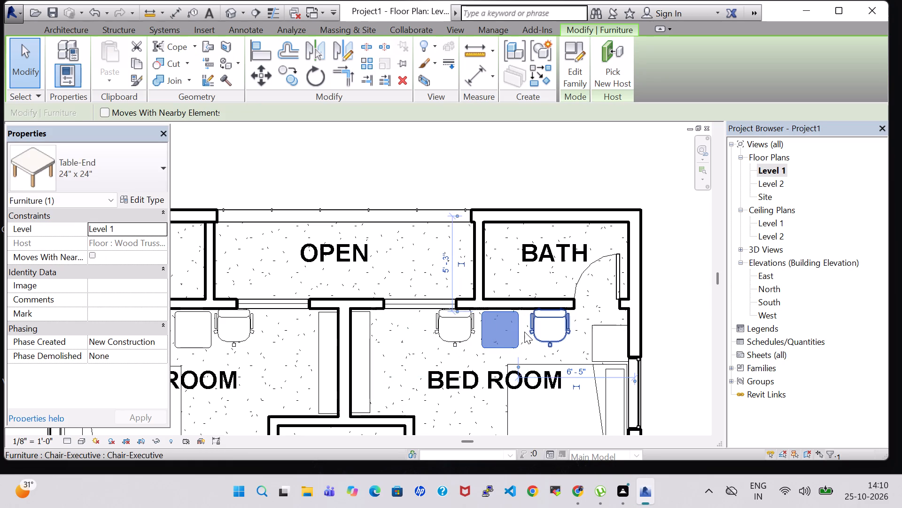
pyautogui.click(549, 325)
pyautogui.press('Left')
pyautogui.press('Left')
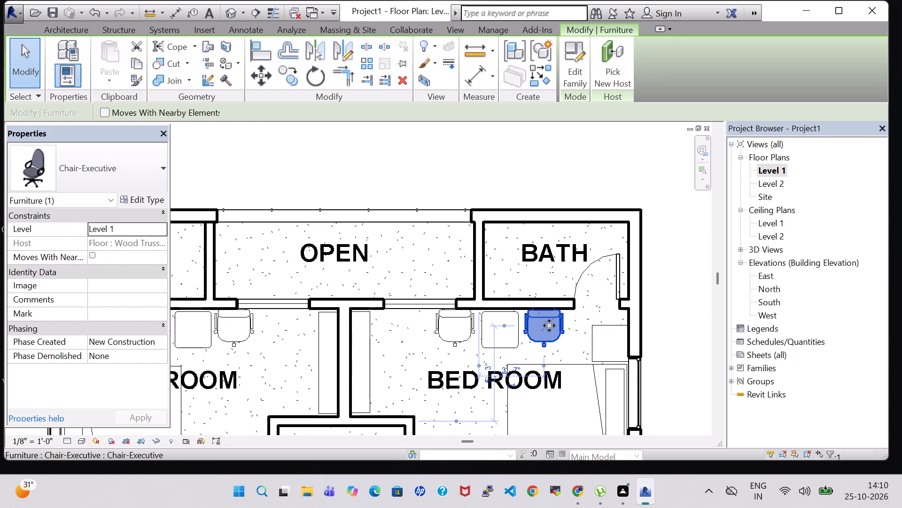
pyautogui.click(574, 191)
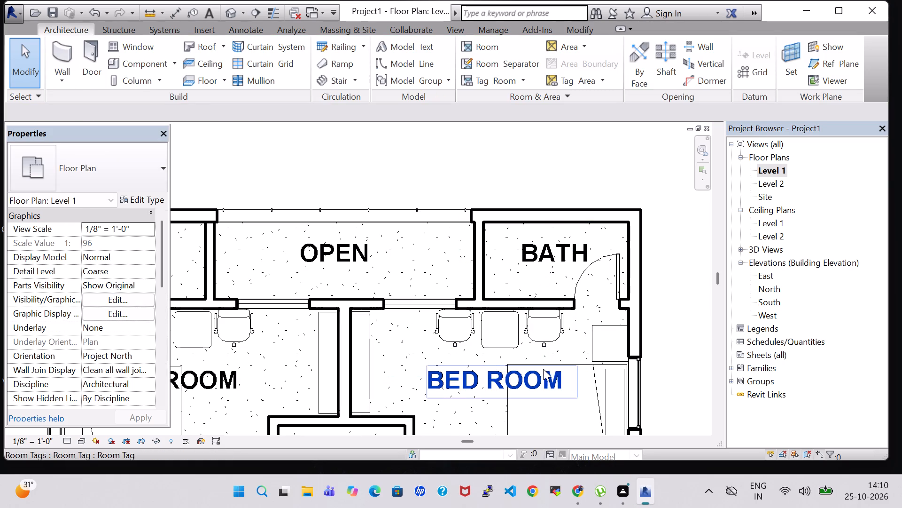
# Change the east bedroom's bed to the Bed-Standard Double 54" x 75" type.
pyautogui.click(592, 372)
pyautogui.click(132, 153)
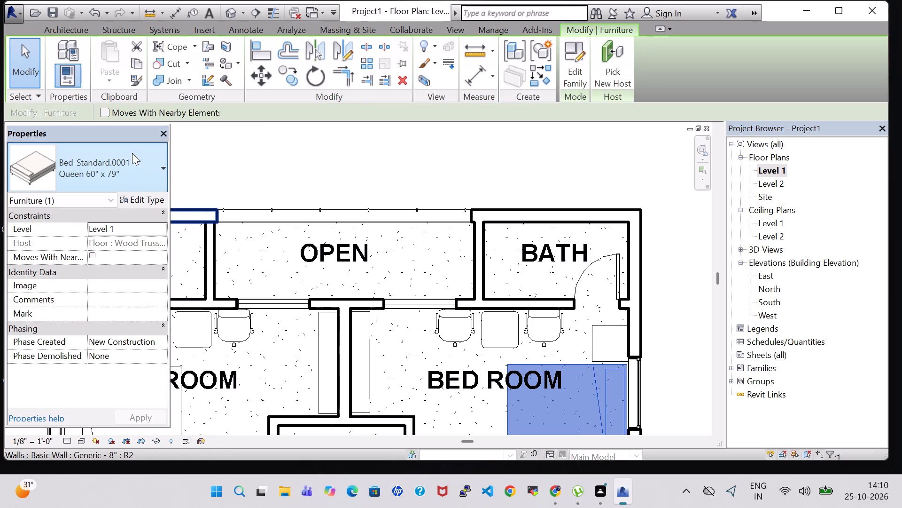
pyautogui.scroll(4, 76, 297)
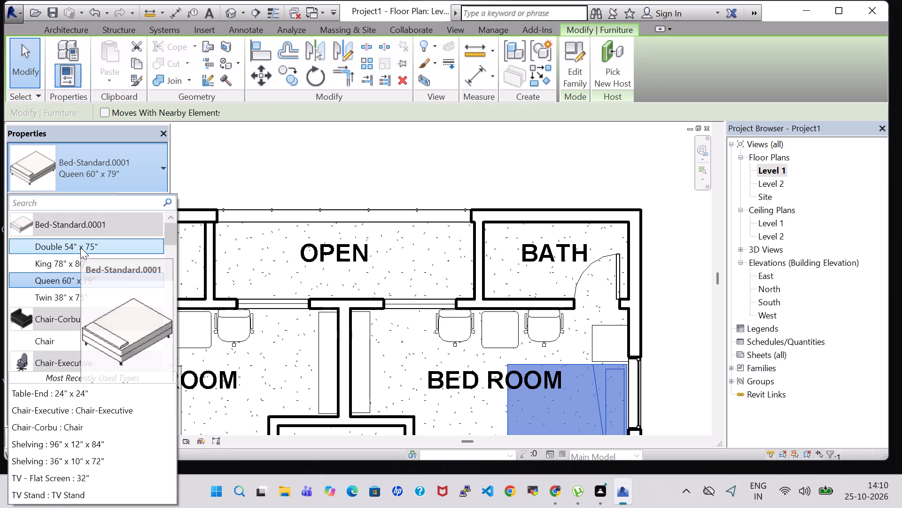
pyautogui.click(80, 247)
pyautogui.click(673, 331)
pyautogui.moveTo(673, 331); pyautogui.dragTo(649, 300, button='middle')
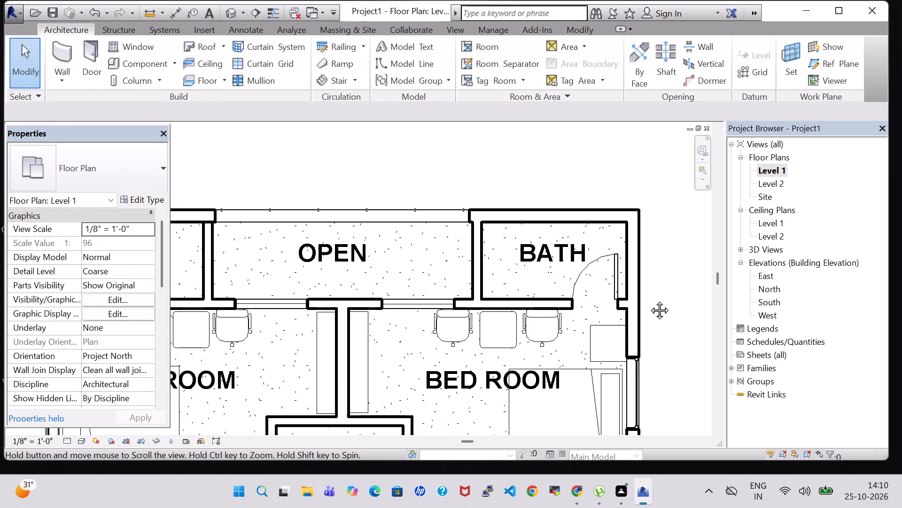
# Nudge the east bedroom's northern night stand and the Double 54" x 75" bed slightly south, bringing the night stand close to the bed.
pyautogui.moveTo(649, 300); pyautogui.dragTo(627, 208, button='middle')
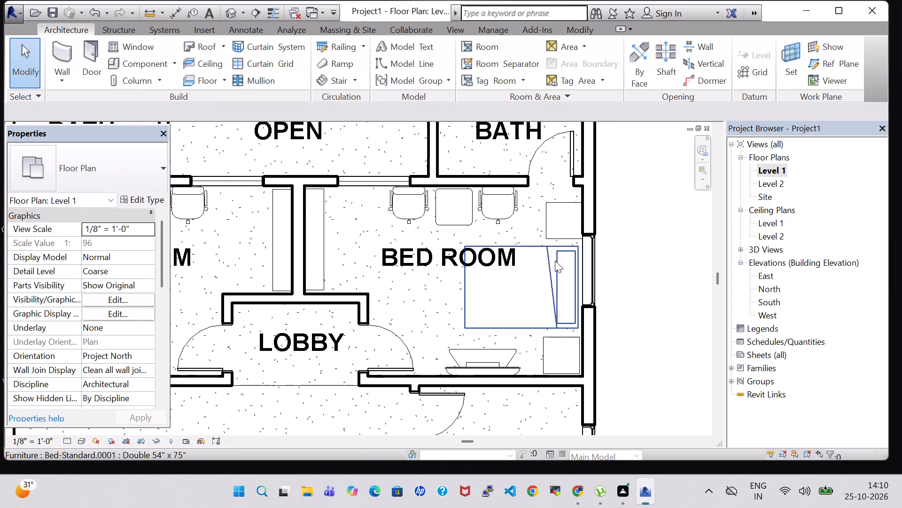
pyautogui.click(563, 198)
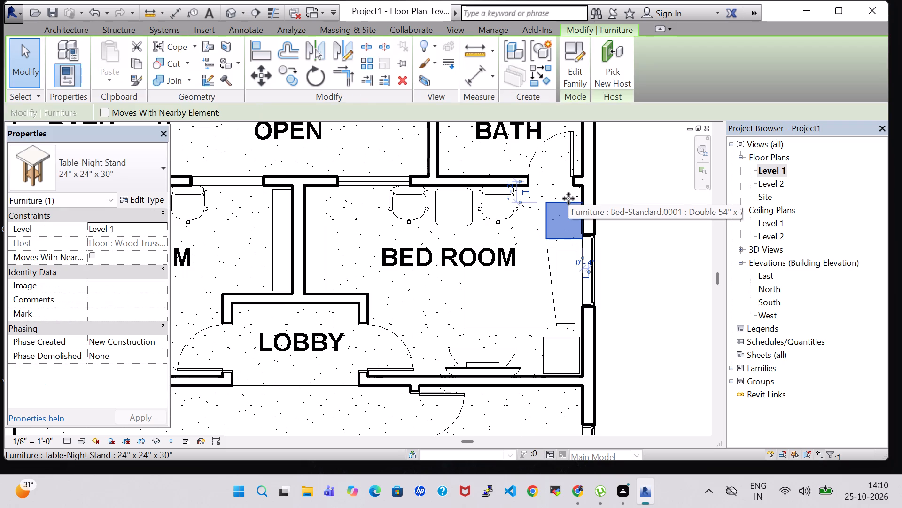
pyautogui.press('Down')
pyautogui.press('Down')
pyautogui.press('Down')
pyautogui.press('Down')
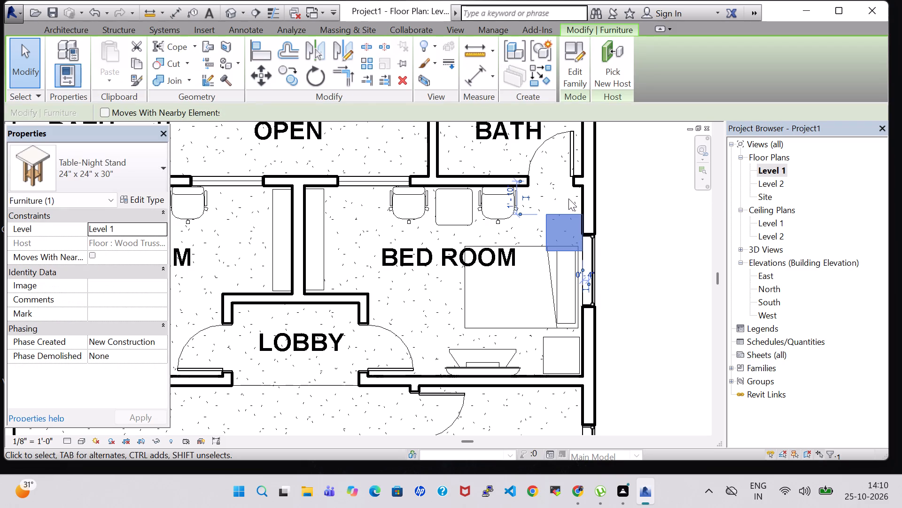
pyautogui.click(529, 244)
pyautogui.press('Down')
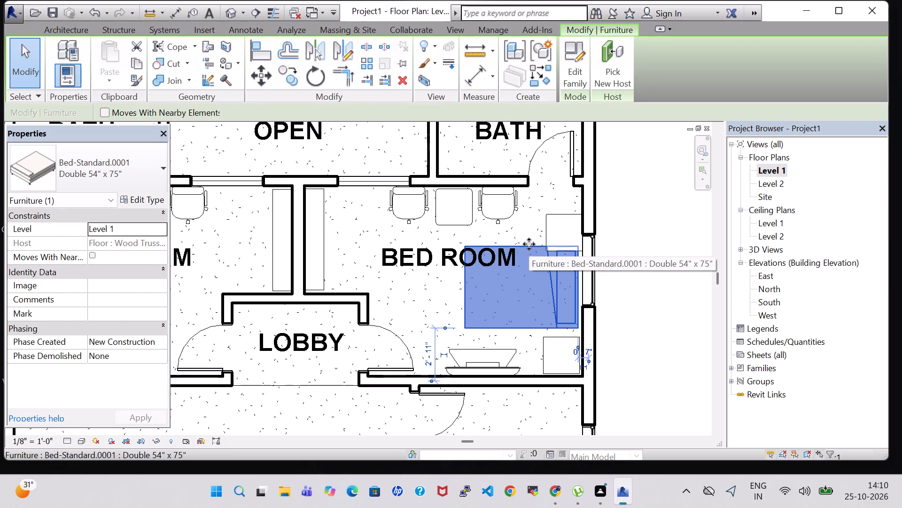
pyautogui.press('Down')
pyautogui.press('Down')
pyautogui.press('Up')
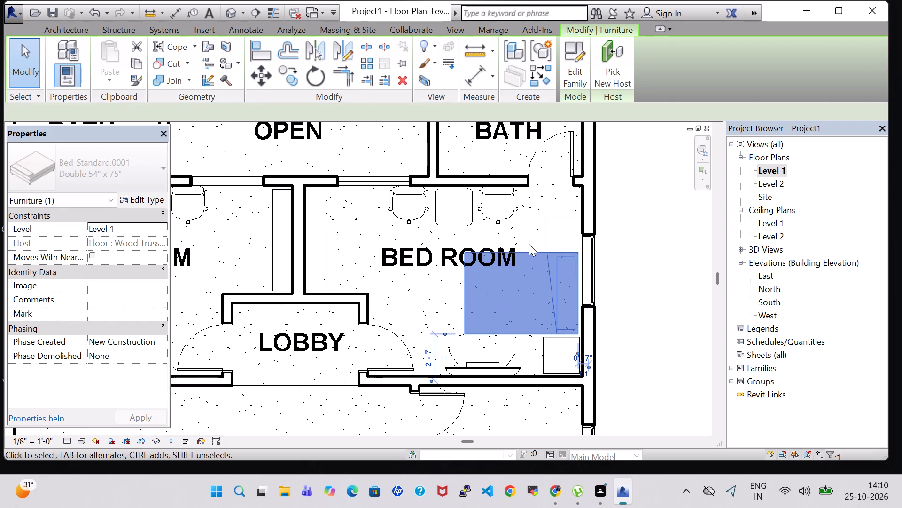
pyautogui.click(638, 253)
# Change the west bedroom's bed to the Bed-Standard Double 54" x 75" type and nudge it slightly south.
pyautogui.moveTo(629, 254); pyautogui.dragTo(773, 278, button='middle')
pyautogui.scroll(-2, 226, 279)
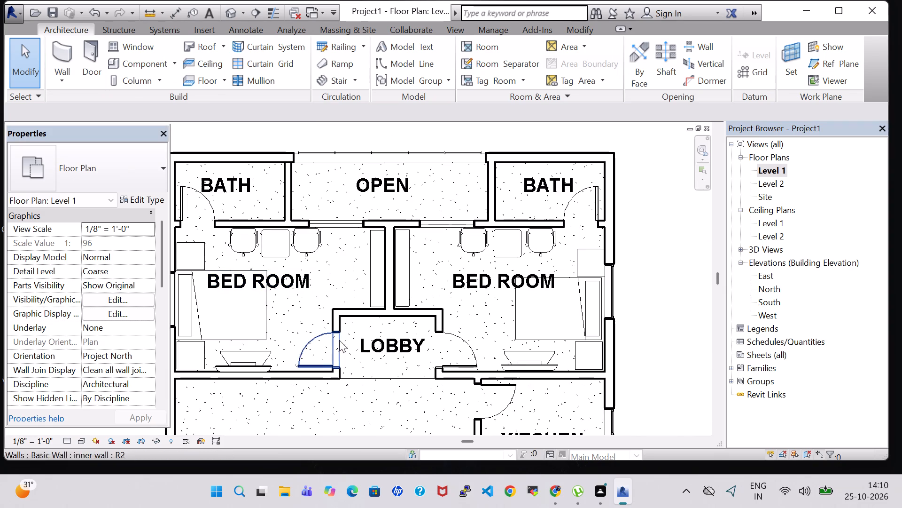
pyautogui.click(246, 334)
pyautogui.click(95, 148)
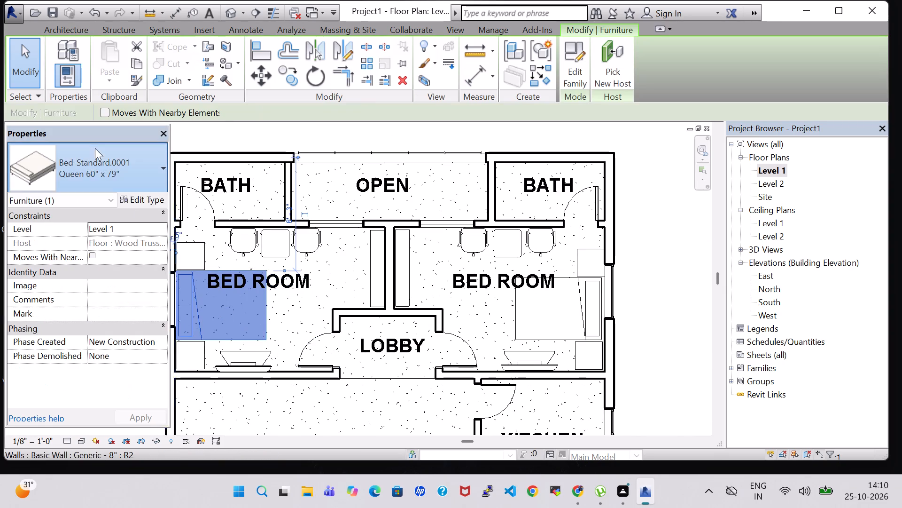
pyautogui.click(80, 246)
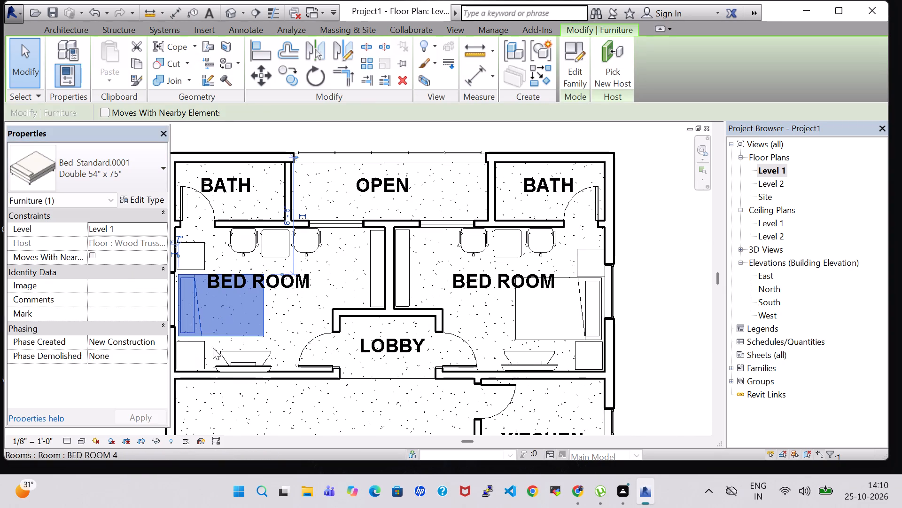
pyautogui.press('Down')
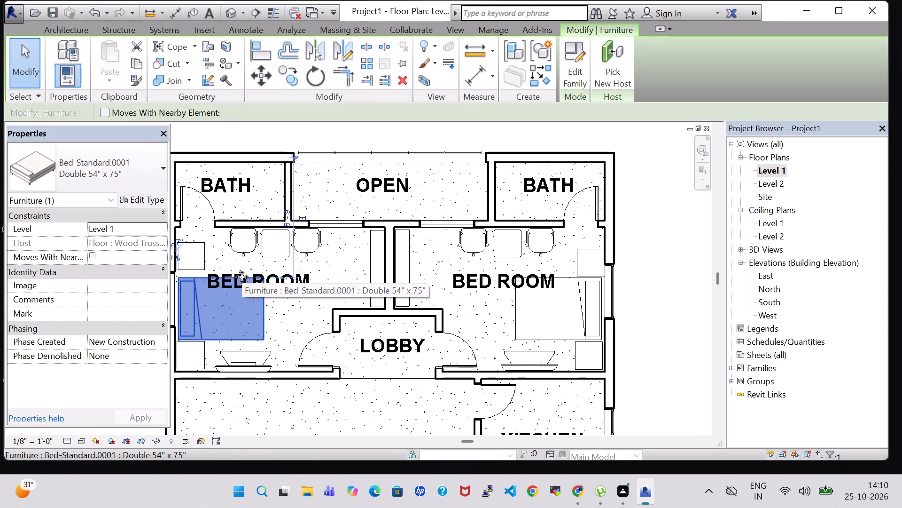
# Nudge the west bedroom's northern night stand south until it meets the side of the bed.
pyautogui.click(201, 246)
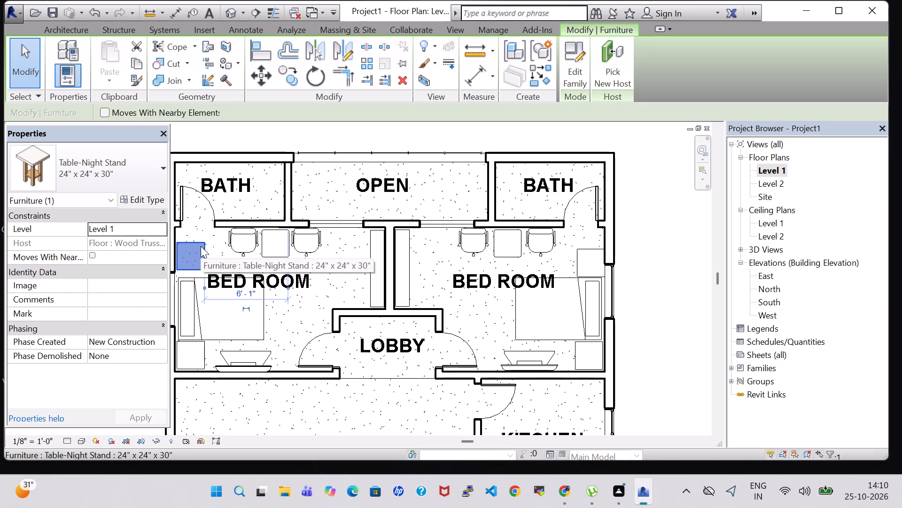
pyautogui.press('Down')
pyautogui.press('Down')
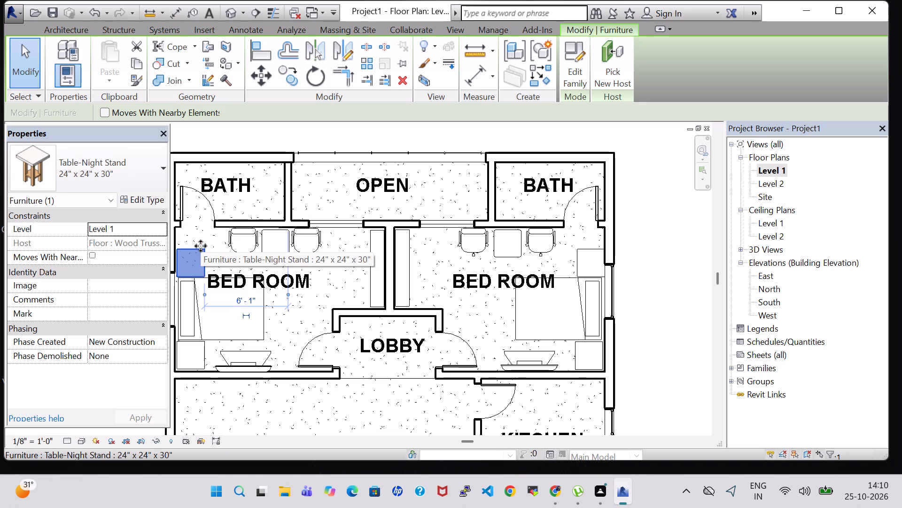
pyautogui.press('Up')
pyautogui.press('Down')
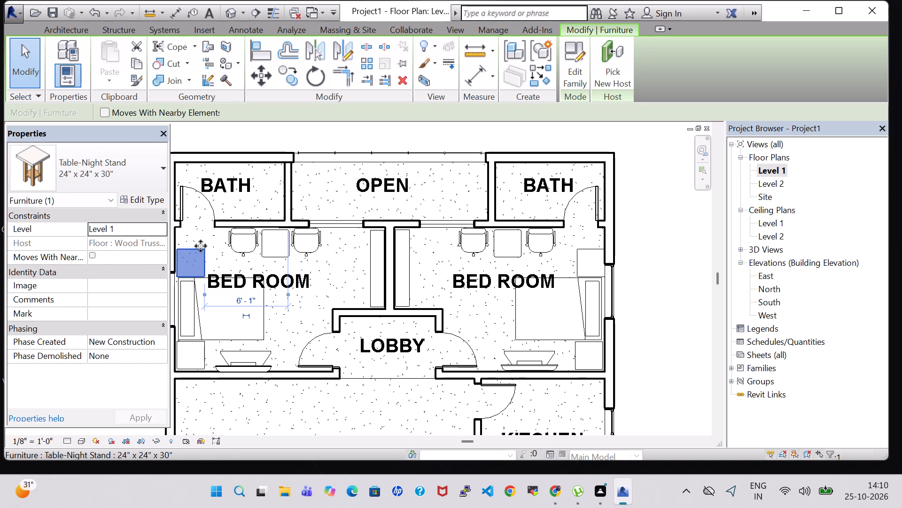
pyautogui.click(648, 299)
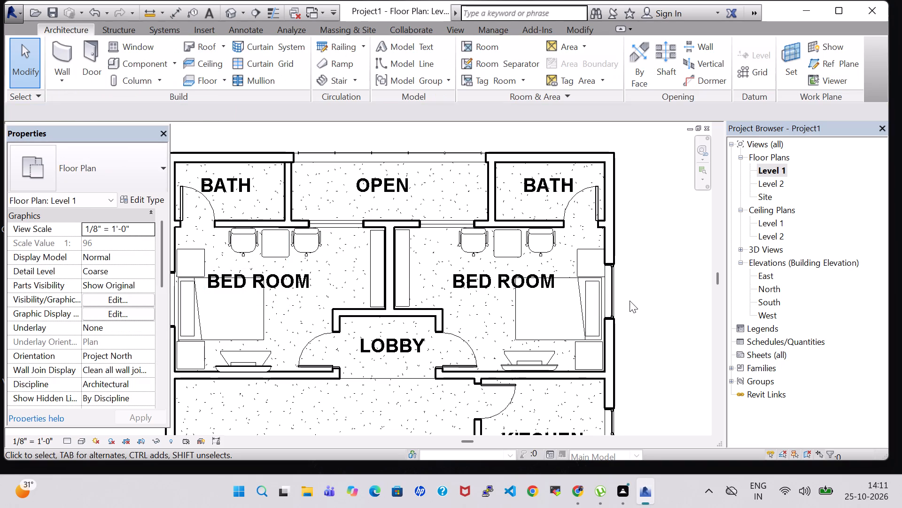
# Load the RPC Plant - Tropical family from the US Imperial library's Planting folder for component placement.
pyautogui.scroll(-1, 630, 301)
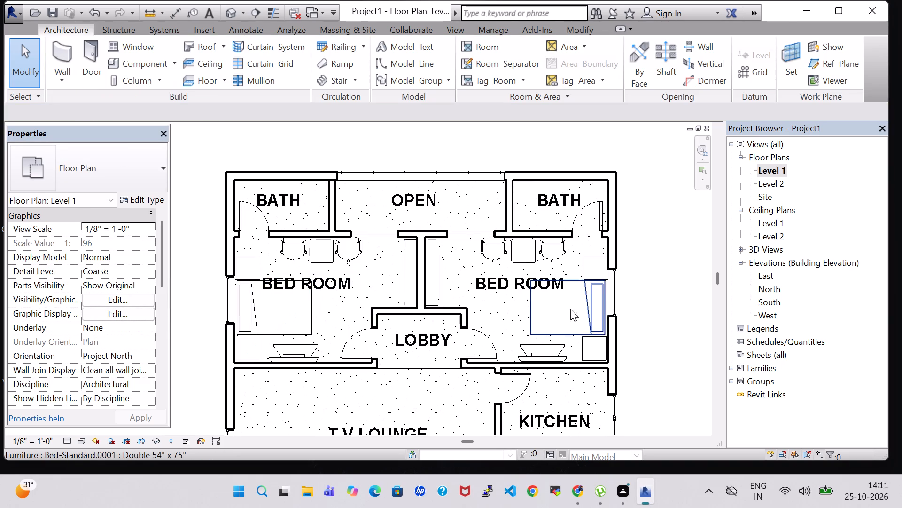
pyautogui.click(644, 311)
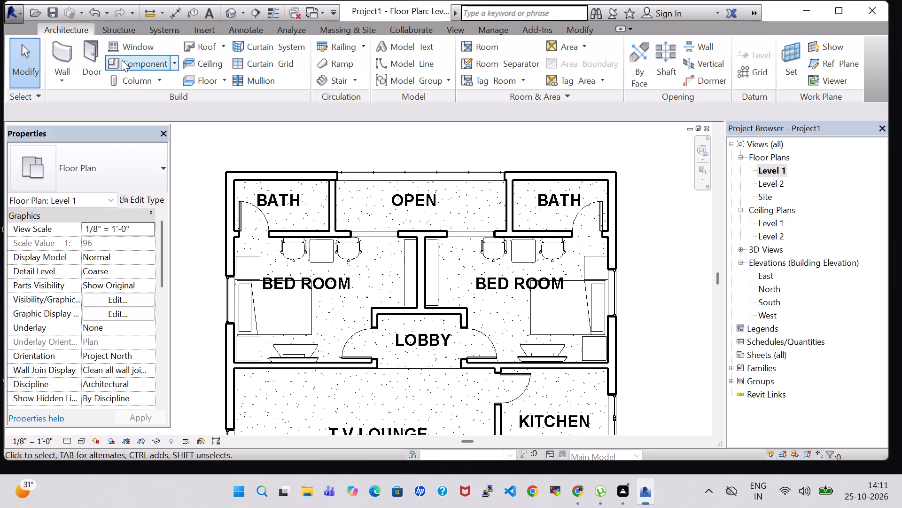
pyautogui.click(122, 60)
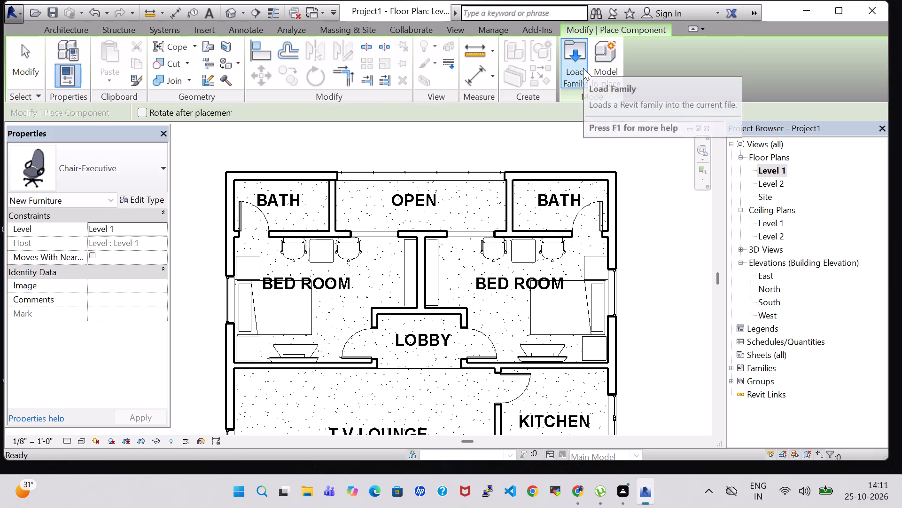
pyautogui.click(583, 68)
pyautogui.scroll(-2, 423, 193)
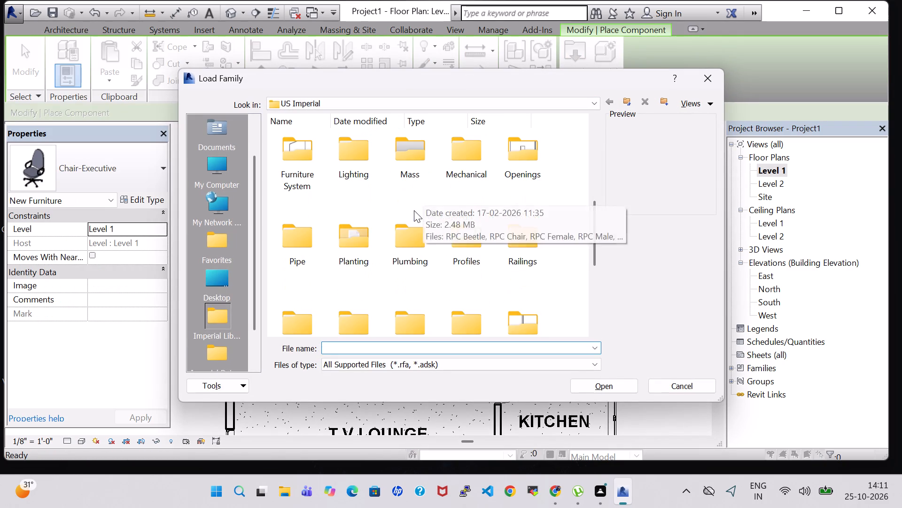
pyautogui.doubleClick(374, 249)
pyautogui.click(297, 159)
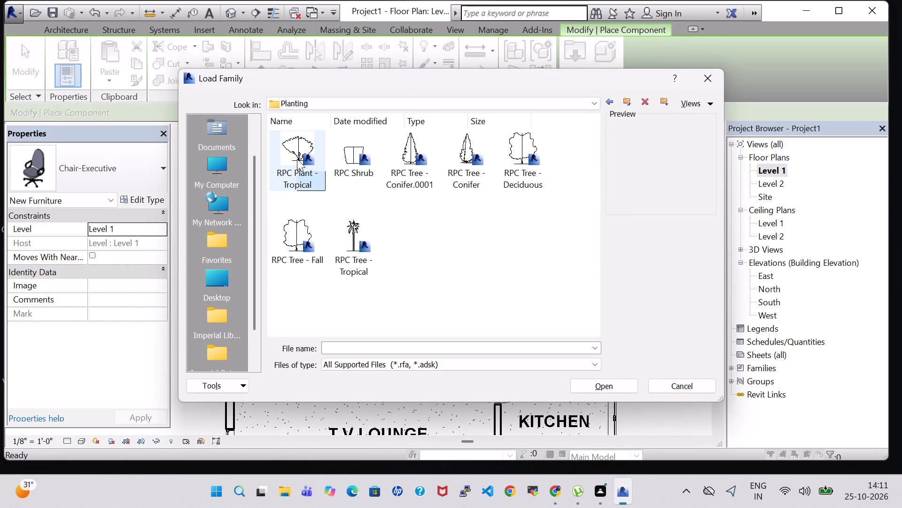
pyautogui.click(587, 385)
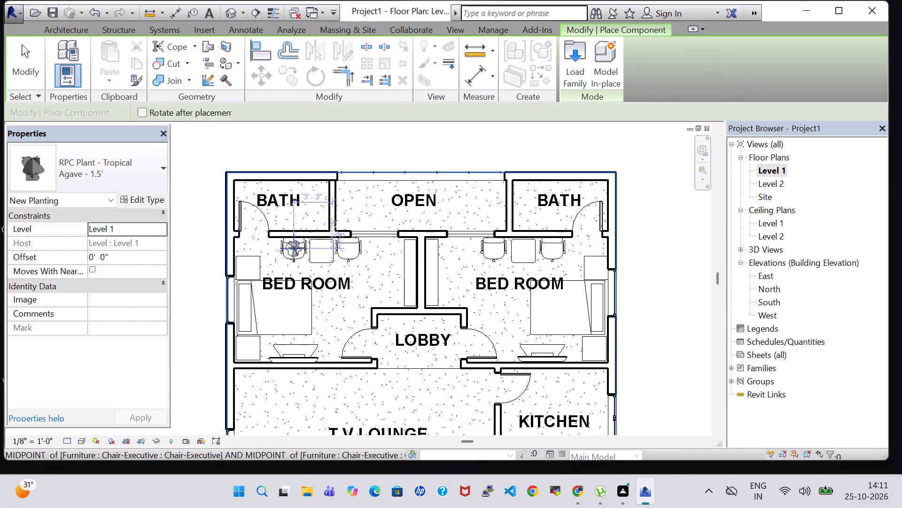
# Place an Agave - 1.5' plant at the centre of the end table in both the west and east bedrooms.
pyautogui.scroll(8, 316, 263)
pyautogui.click(329, 214)
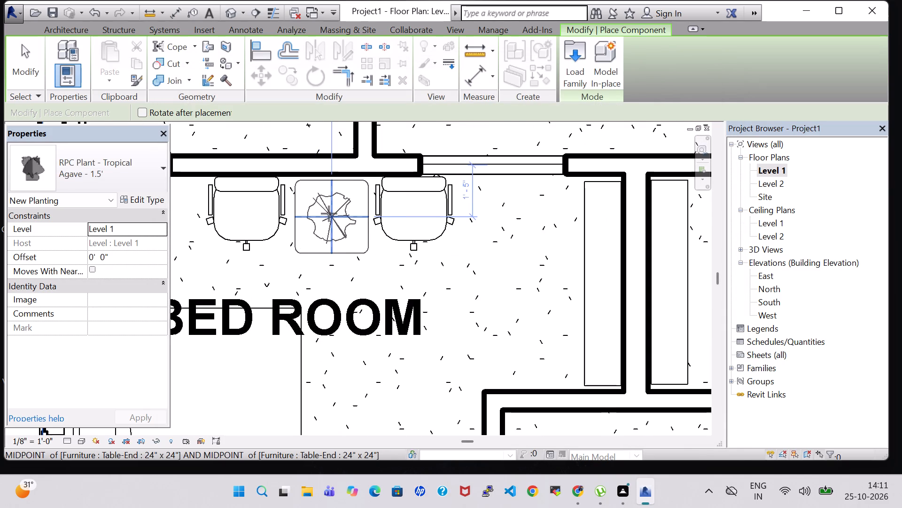
pyautogui.scroll(-3, 435, 238)
pyautogui.moveTo(513, 262); pyautogui.dragTo(390, 276, button='middle')
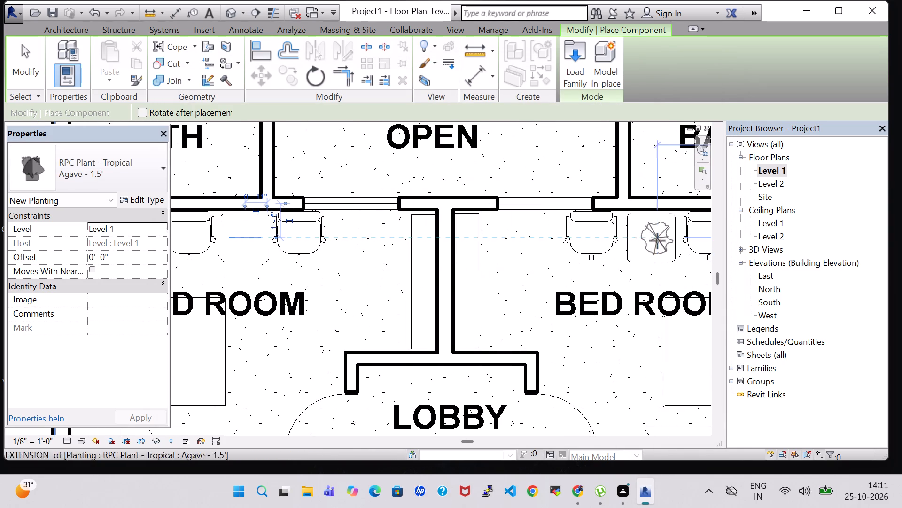
pyautogui.click(655, 240)
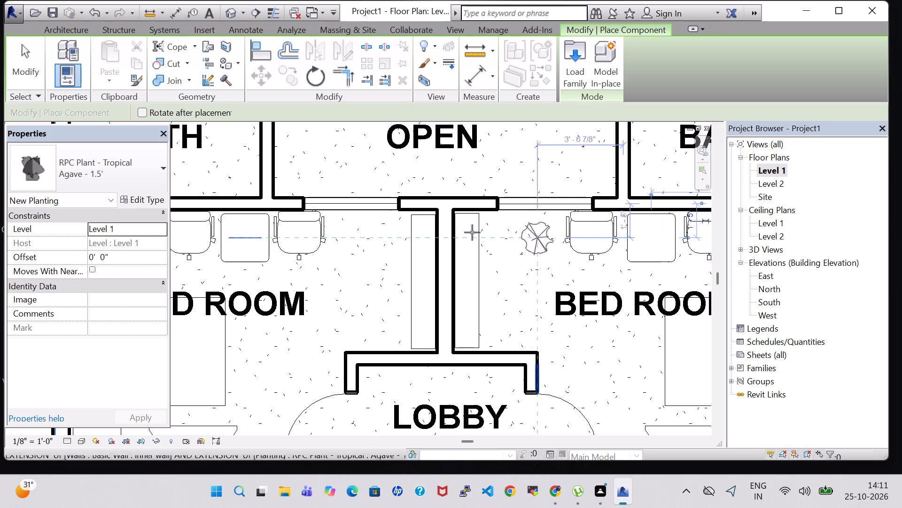
pyautogui.press('Escape')
pyautogui.press('Escape')
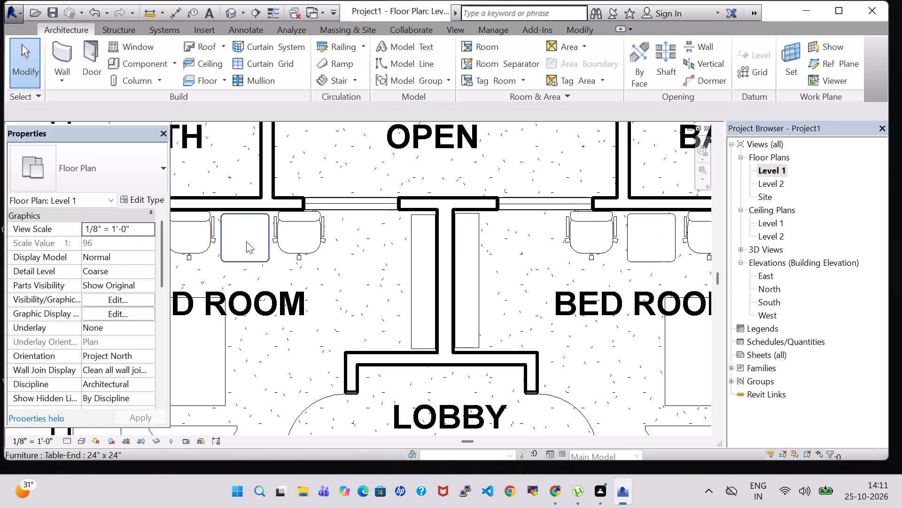
# Check the type properties of the west bedroom's 24" x 24" Table-End for its height.
pyautogui.click(255, 259)
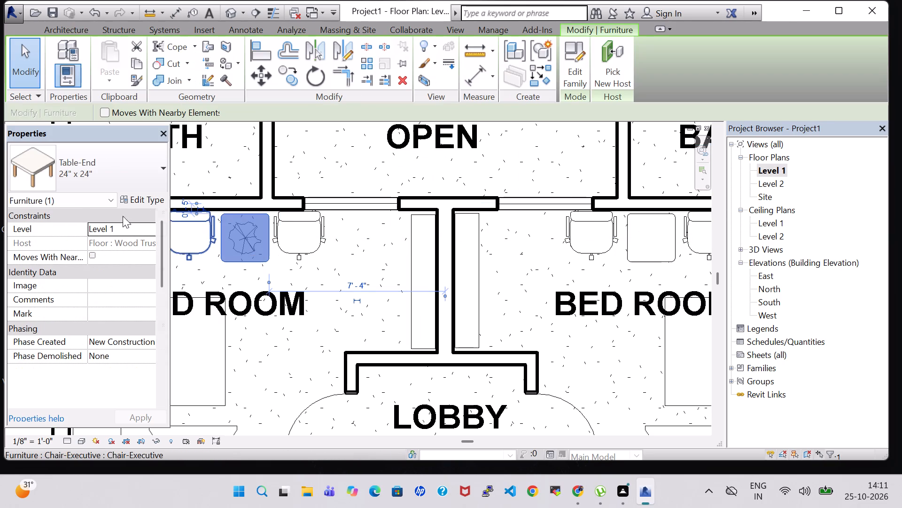
pyautogui.click(145, 201)
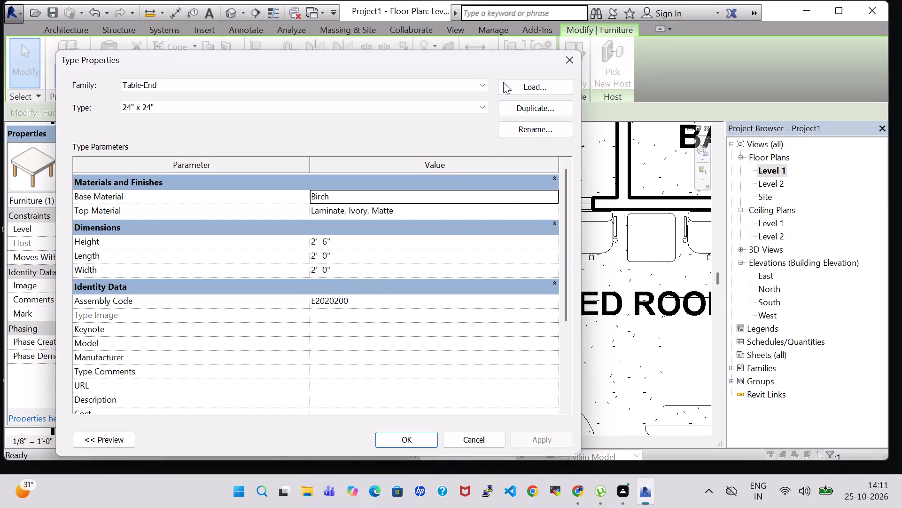
pyautogui.click(570, 64)
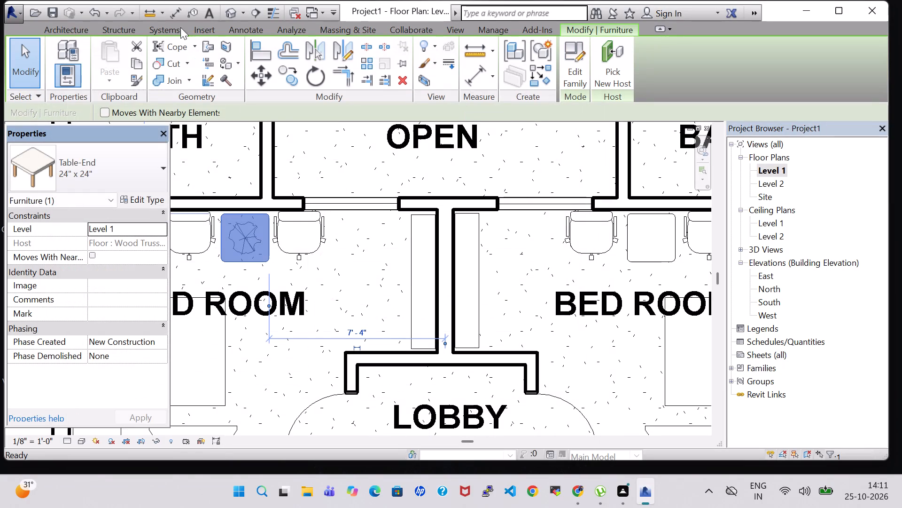
# In the 3D view, check the east bedroom agave's type properties and set its offset from Level 1 to 2' 0".
pyautogui.click(230, 14)
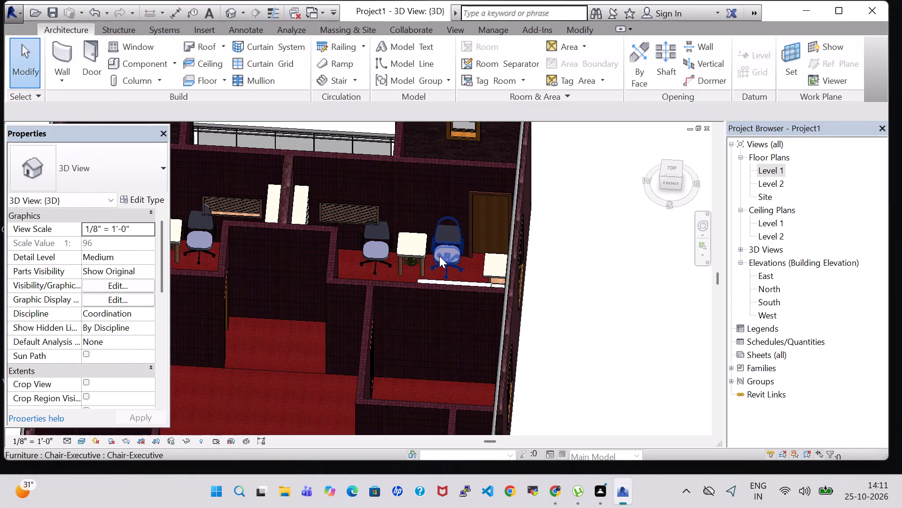
pyautogui.click(411, 263)
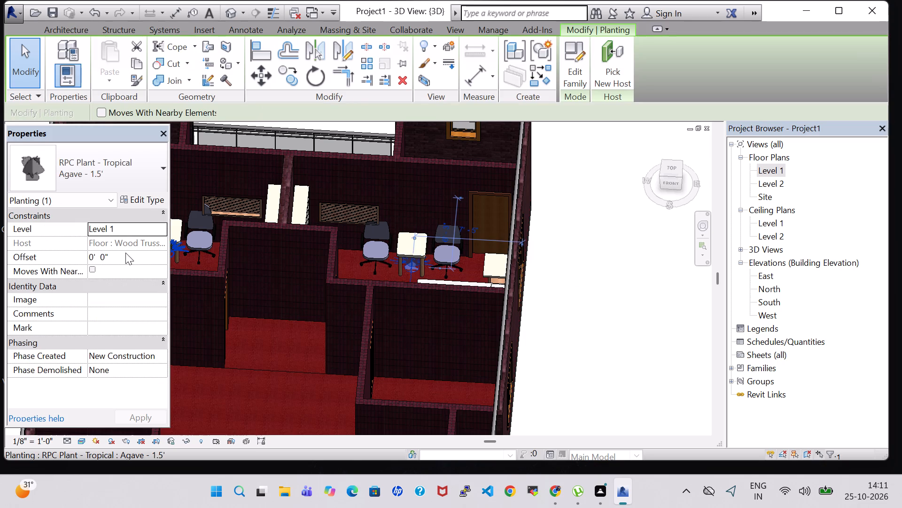
pyautogui.click(148, 198)
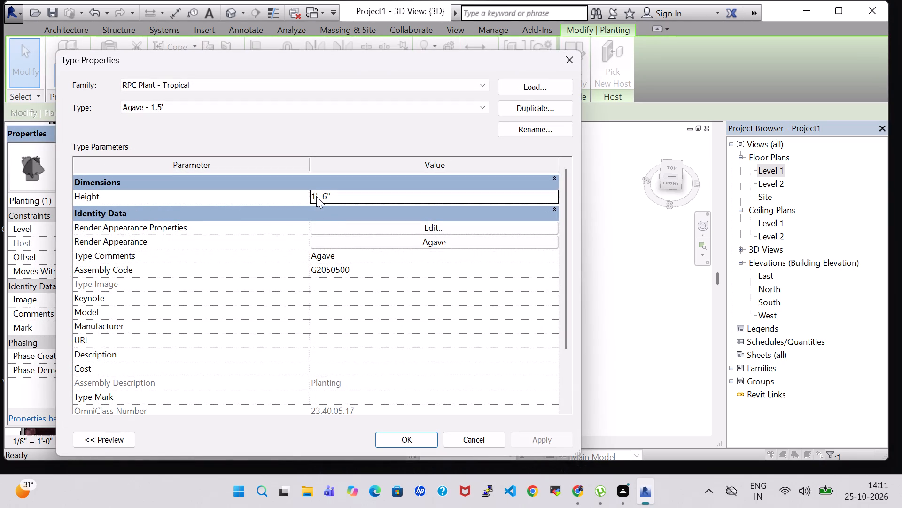
pyautogui.click(571, 59)
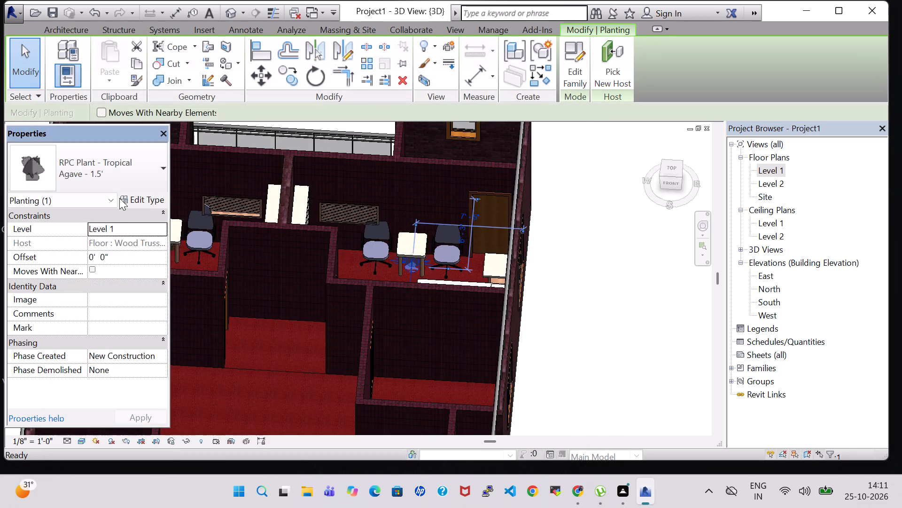
pyautogui.click(95, 256)
pyautogui.press('Left')
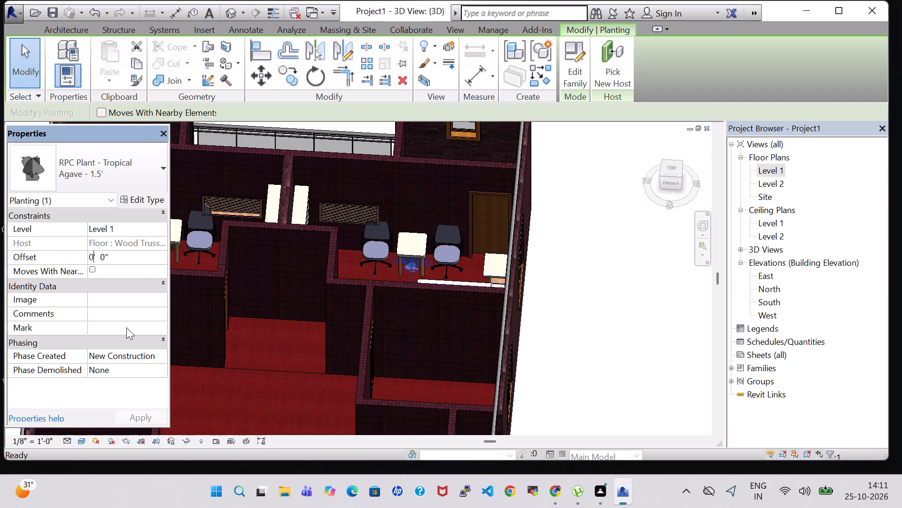
pyautogui.press('BackSpace')
pyautogui.press('2')
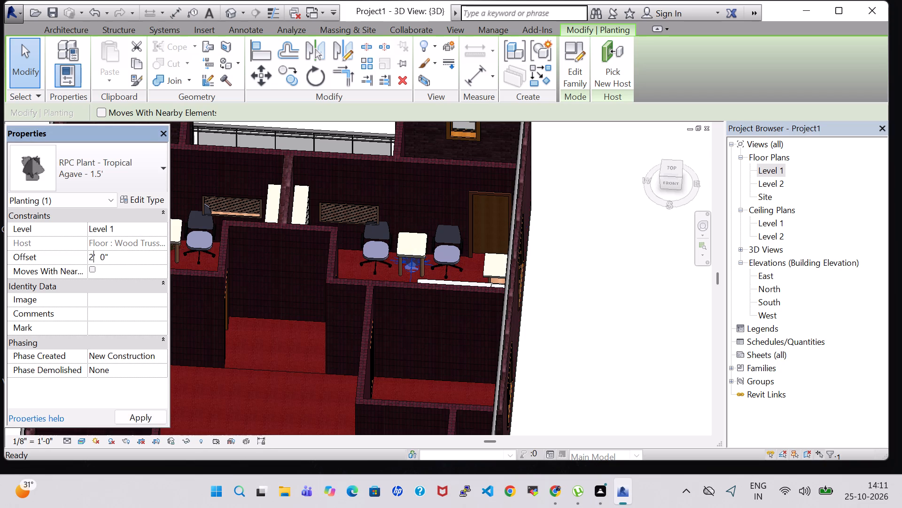
pyautogui.click(104, 257)
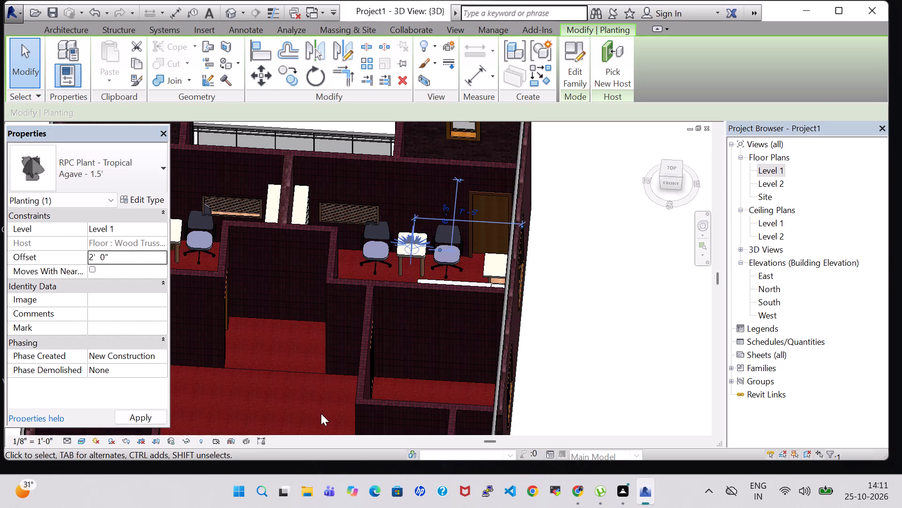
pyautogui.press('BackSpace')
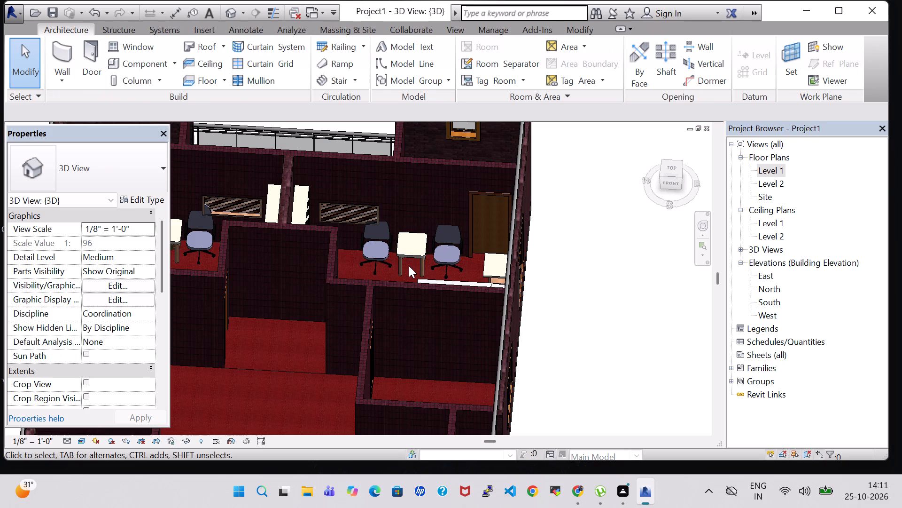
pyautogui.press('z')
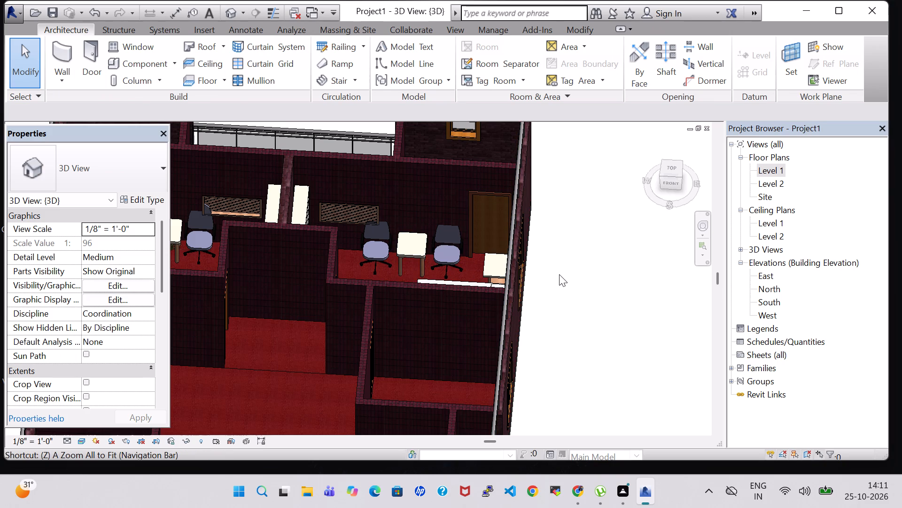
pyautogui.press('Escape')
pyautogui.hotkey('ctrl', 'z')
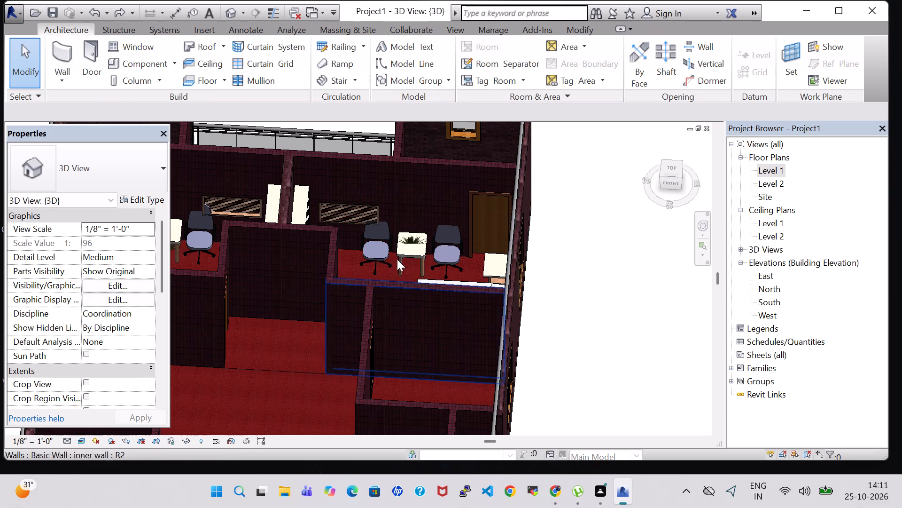
# Set the east bedroom agave's offset to 2' 6" so it rests on the end table.
pyautogui.click(412, 239)
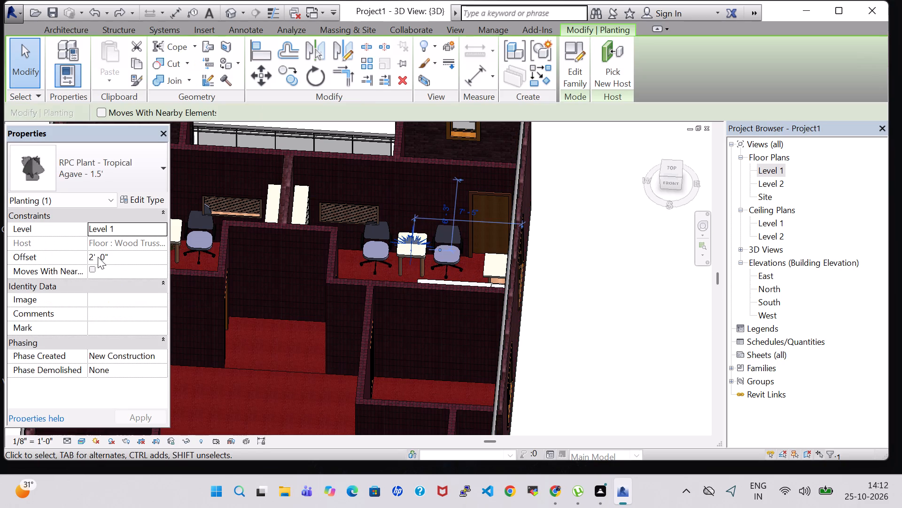
pyautogui.click(105, 259)
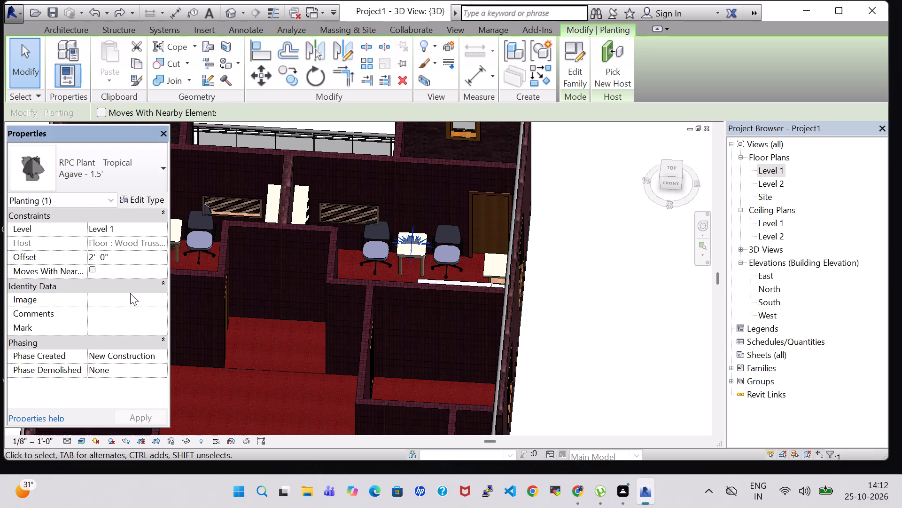
pyautogui.press('BackSpace')
pyautogui.press('6')
pyautogui.press('Return')
pyautogui.scroll(2, 430, 262)
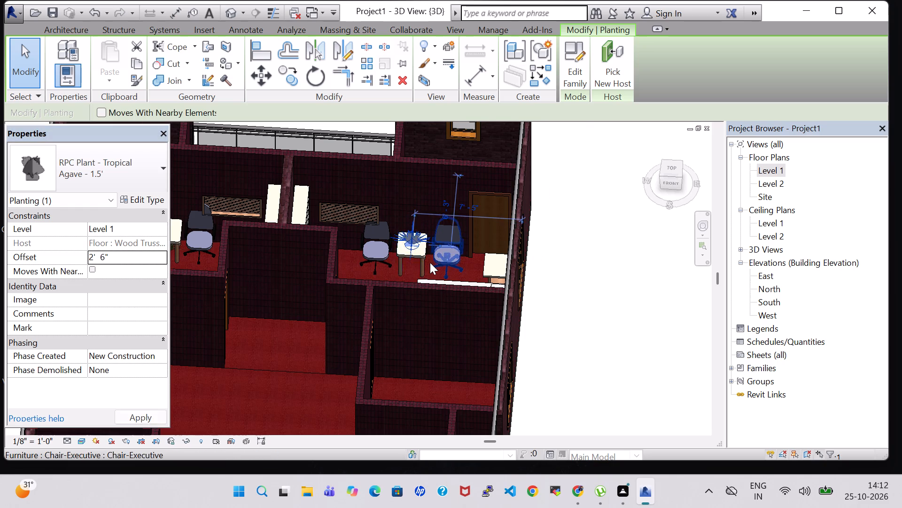
pyautogui.scroll(6, 430, 262)
pyautogui.click(545, 296)
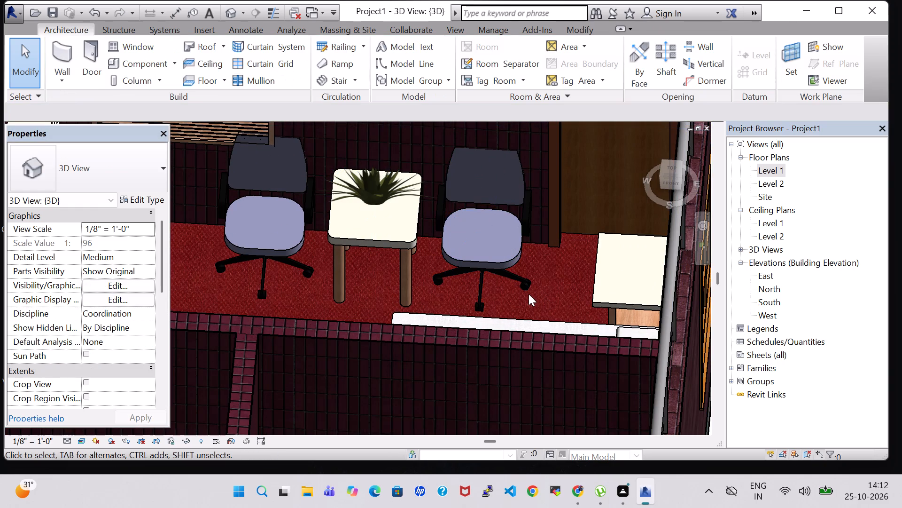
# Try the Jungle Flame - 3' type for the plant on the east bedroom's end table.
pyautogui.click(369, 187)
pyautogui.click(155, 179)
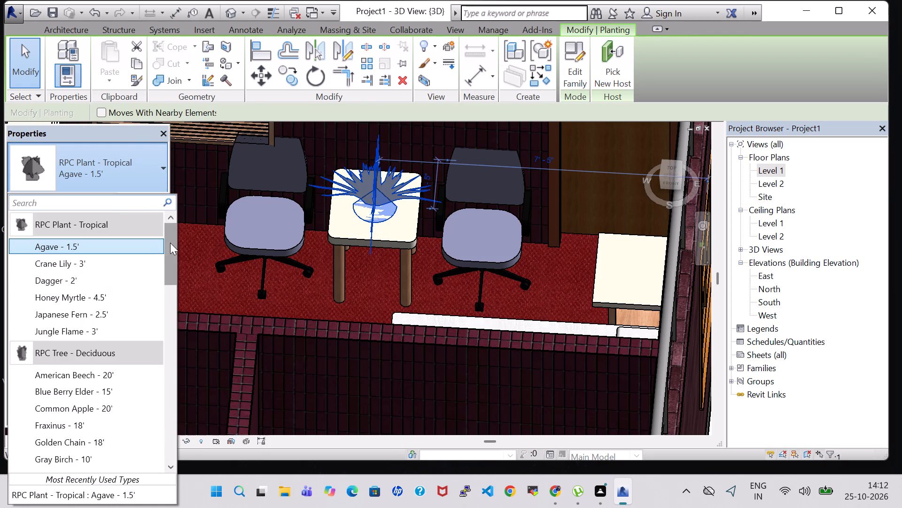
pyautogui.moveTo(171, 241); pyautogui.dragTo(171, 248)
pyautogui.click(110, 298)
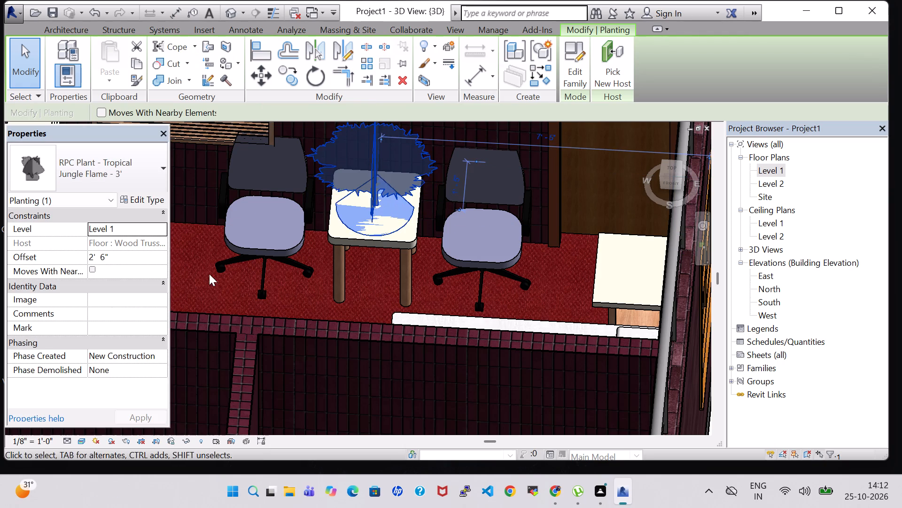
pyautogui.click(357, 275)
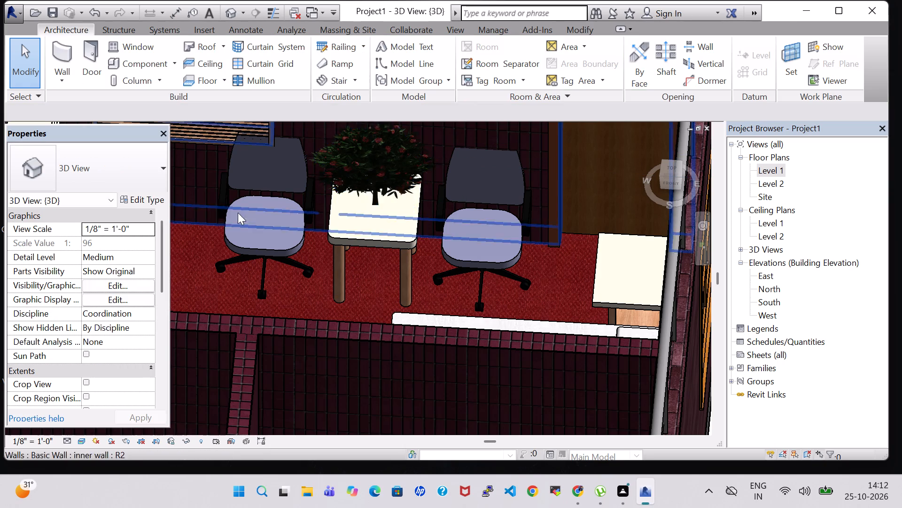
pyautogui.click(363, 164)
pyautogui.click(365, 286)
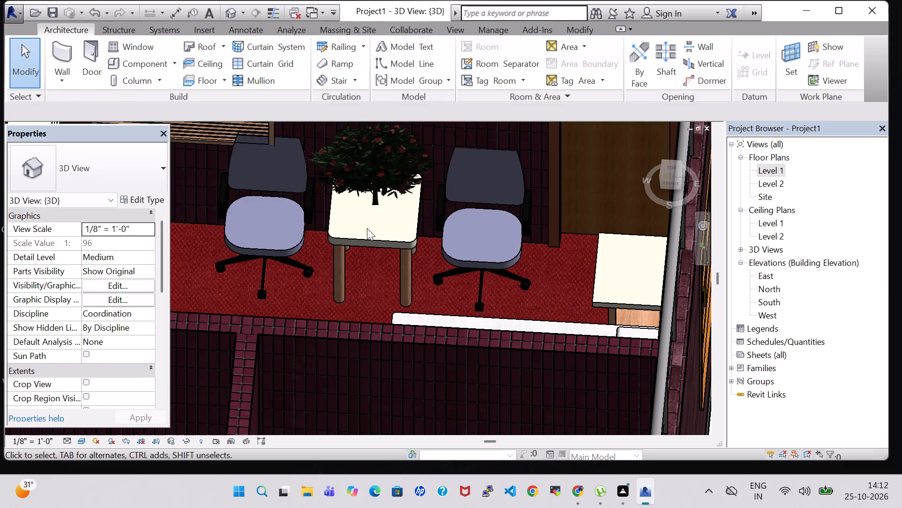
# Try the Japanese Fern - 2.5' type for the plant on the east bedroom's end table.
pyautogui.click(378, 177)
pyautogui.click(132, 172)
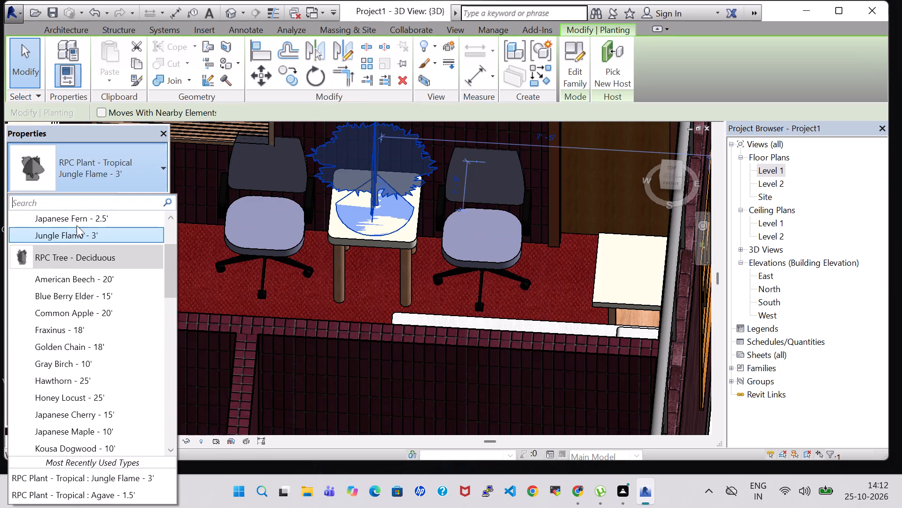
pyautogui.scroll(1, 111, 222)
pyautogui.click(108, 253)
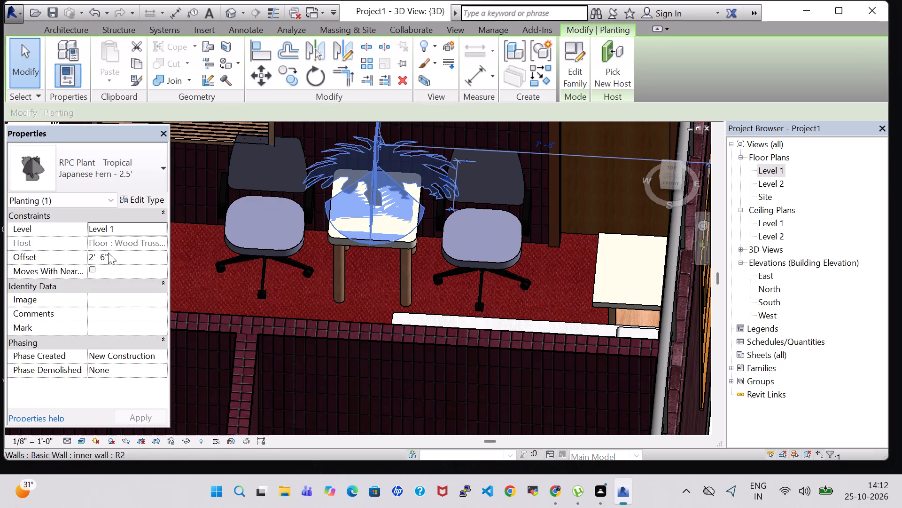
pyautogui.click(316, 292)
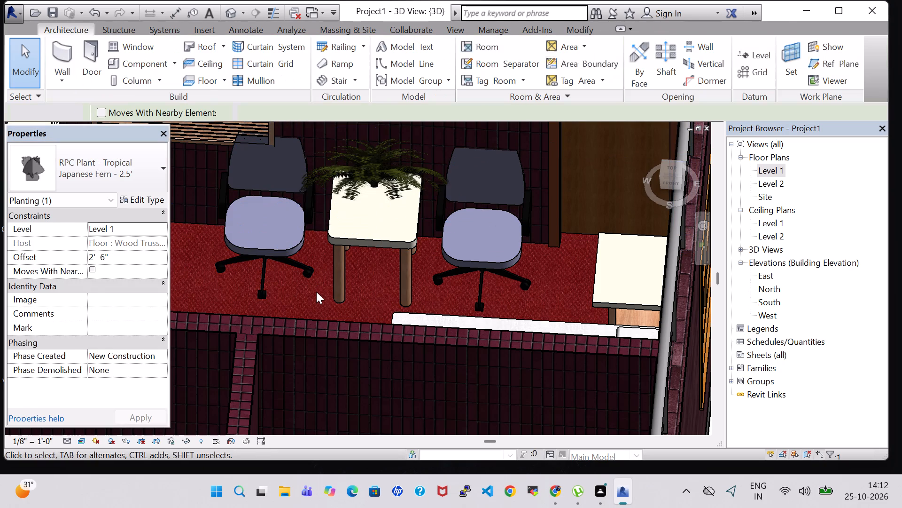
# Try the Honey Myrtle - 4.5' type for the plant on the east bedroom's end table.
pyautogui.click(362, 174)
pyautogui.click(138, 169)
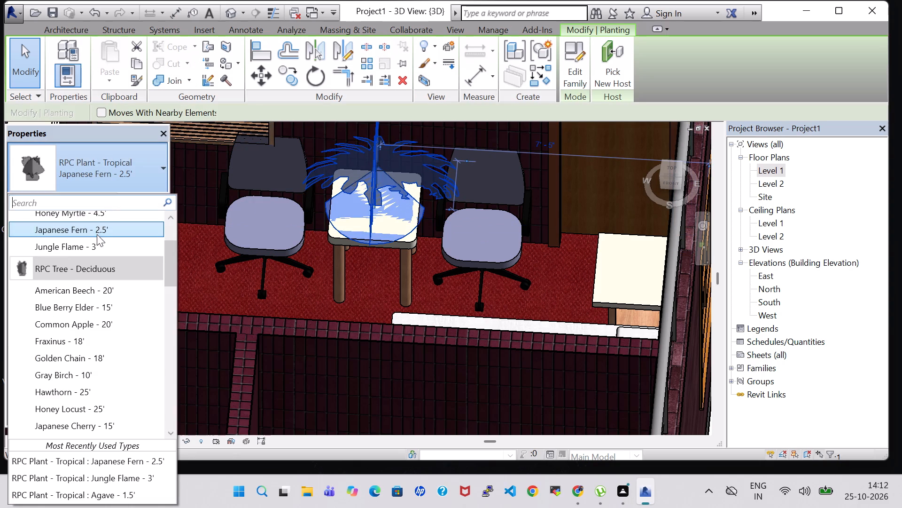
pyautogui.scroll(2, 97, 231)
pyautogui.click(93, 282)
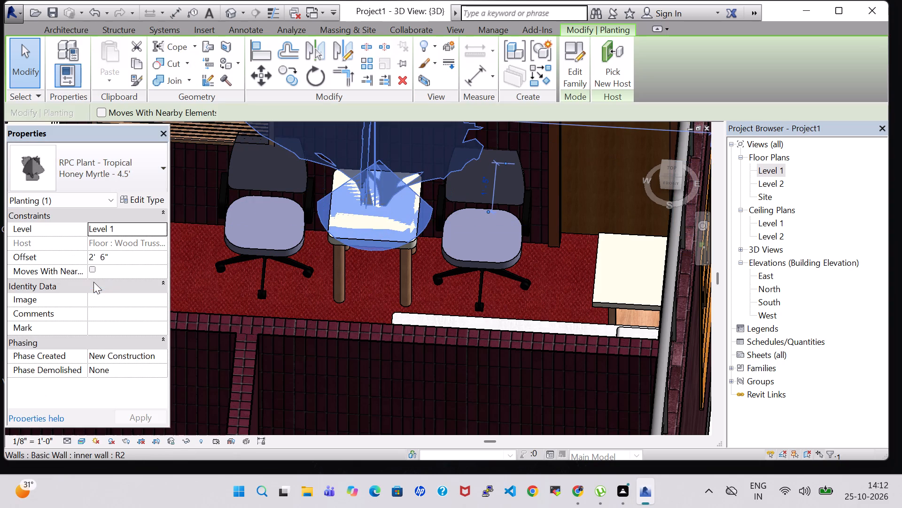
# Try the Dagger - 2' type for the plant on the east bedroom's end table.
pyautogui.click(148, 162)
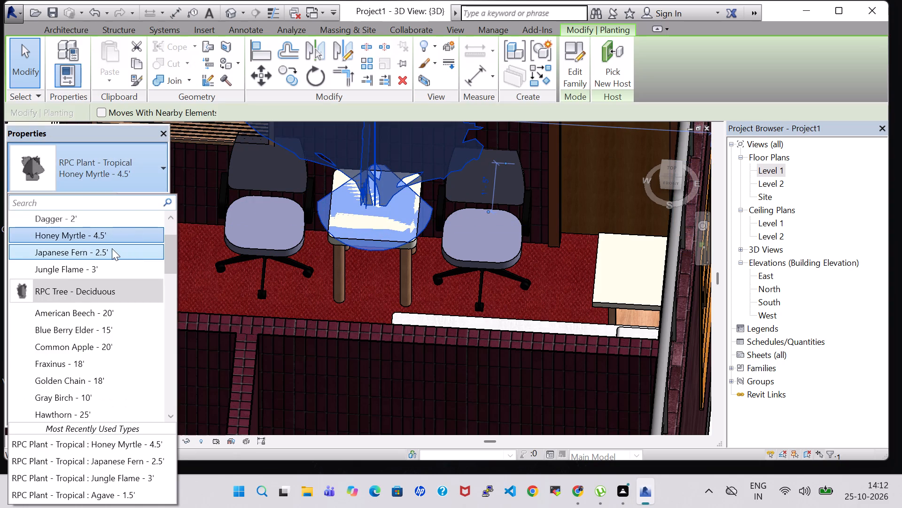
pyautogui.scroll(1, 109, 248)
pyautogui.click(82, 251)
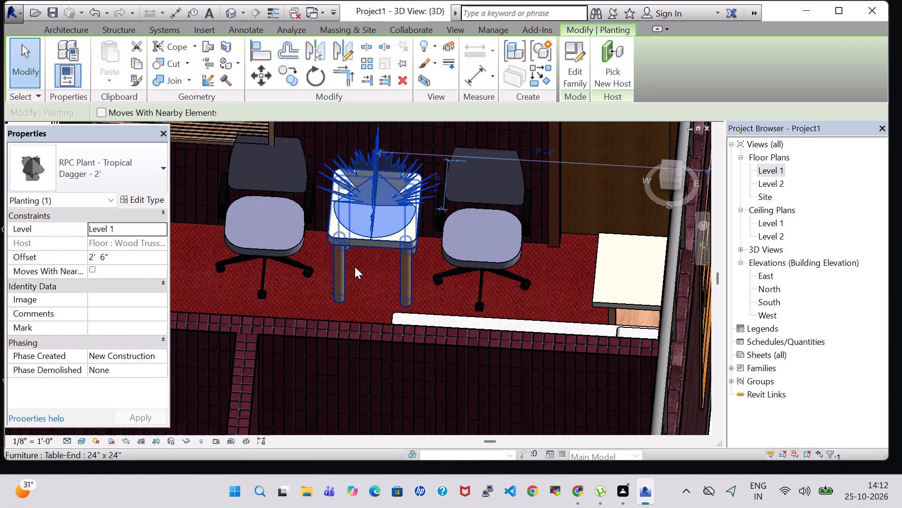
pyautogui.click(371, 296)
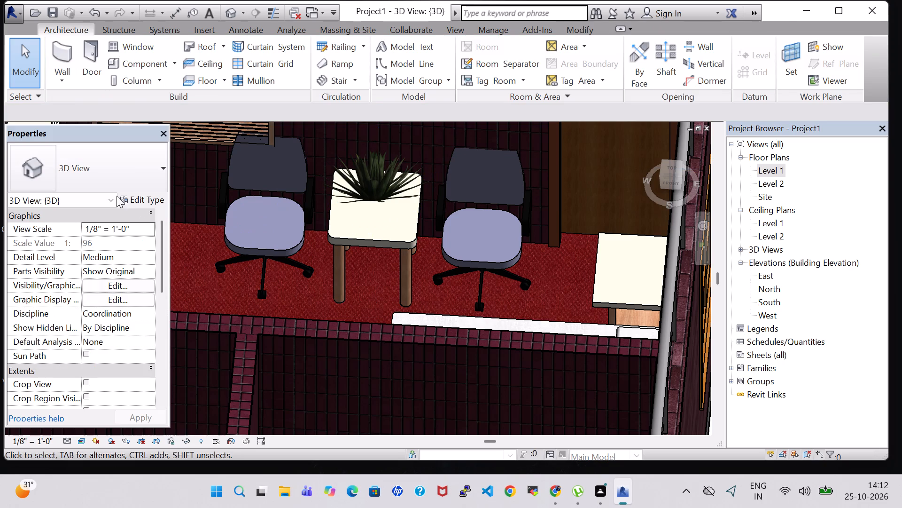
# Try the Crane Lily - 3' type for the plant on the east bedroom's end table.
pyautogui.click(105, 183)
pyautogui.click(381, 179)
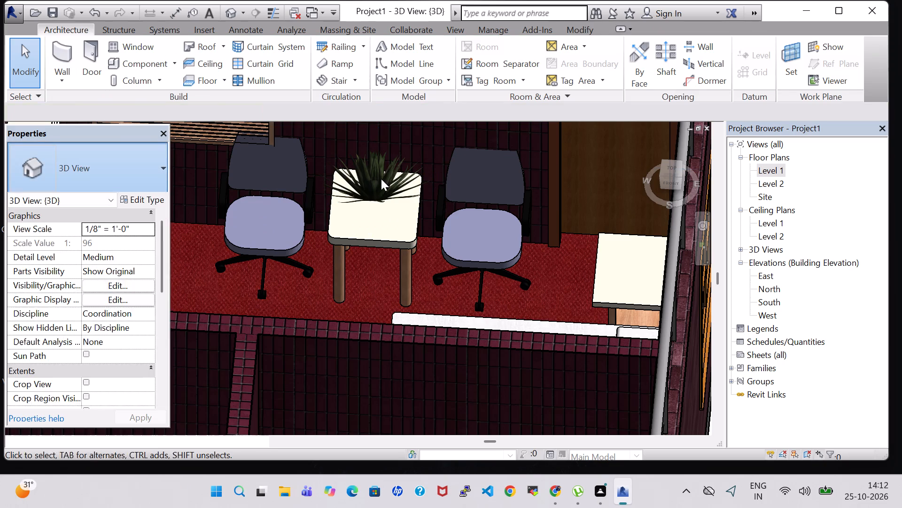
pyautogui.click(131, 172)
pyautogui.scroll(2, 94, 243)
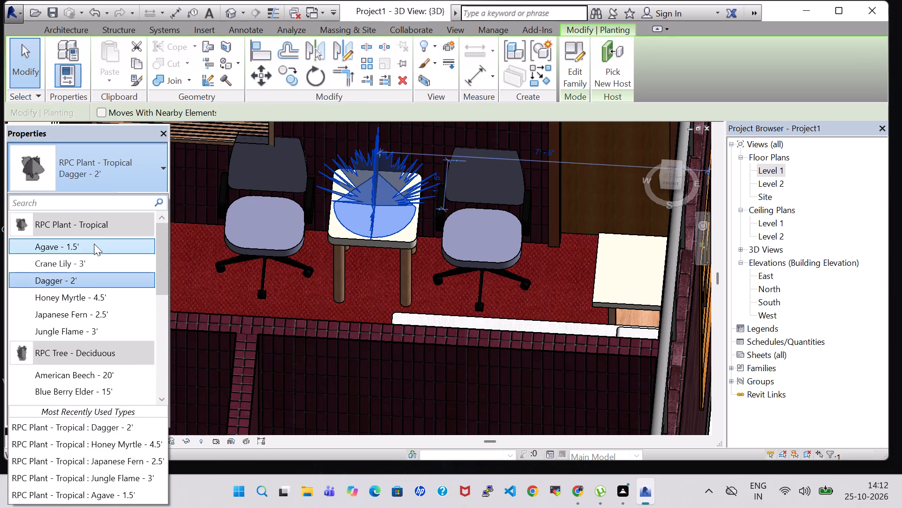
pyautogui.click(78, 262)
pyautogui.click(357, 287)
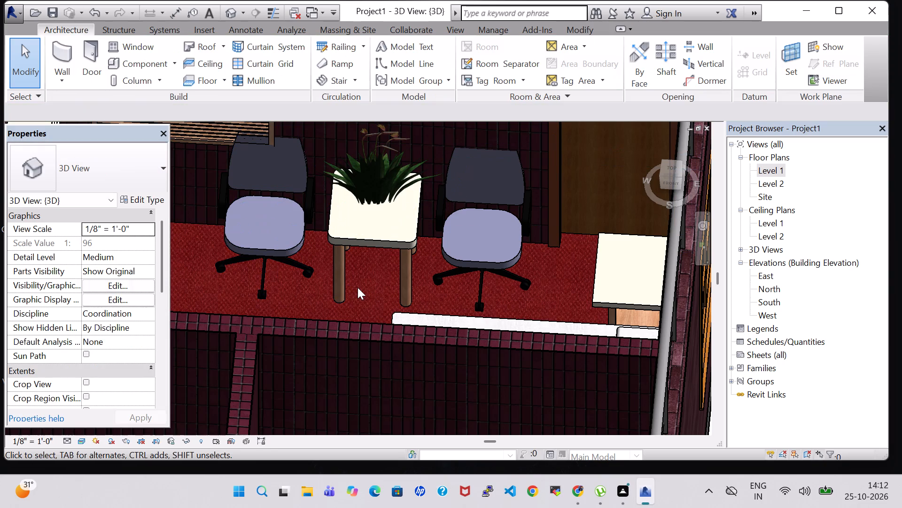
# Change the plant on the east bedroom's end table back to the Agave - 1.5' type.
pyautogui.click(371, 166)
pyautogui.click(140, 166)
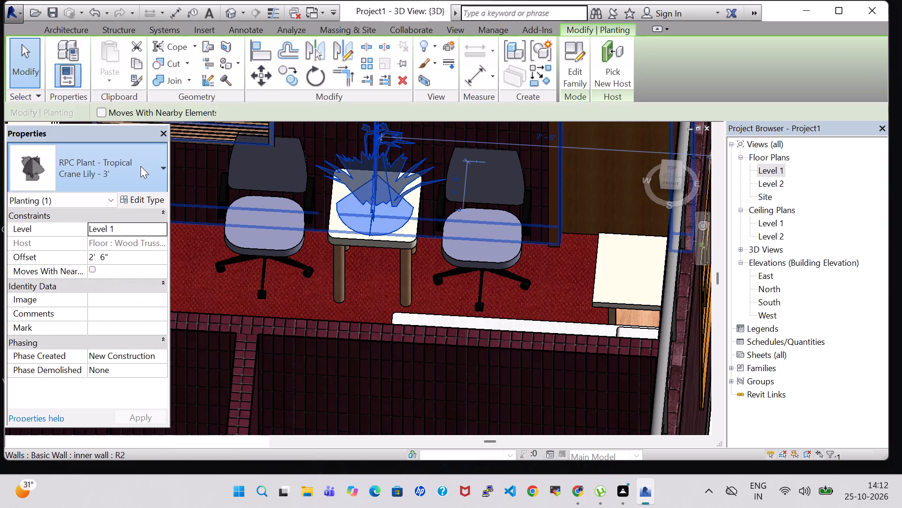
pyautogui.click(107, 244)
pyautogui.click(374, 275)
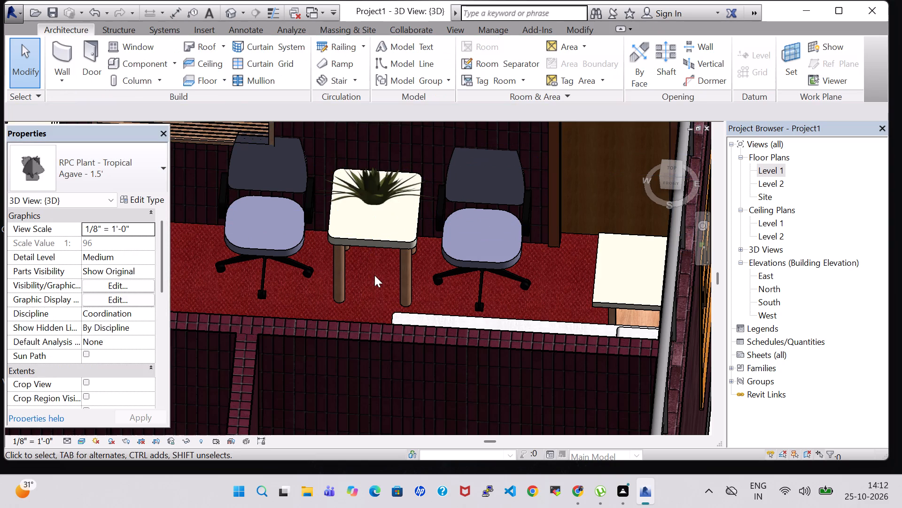
# Nudge the east bedroom's agave two increments toward the front edge of the end table.
pyautogui.scroll(-4, 371, 276)
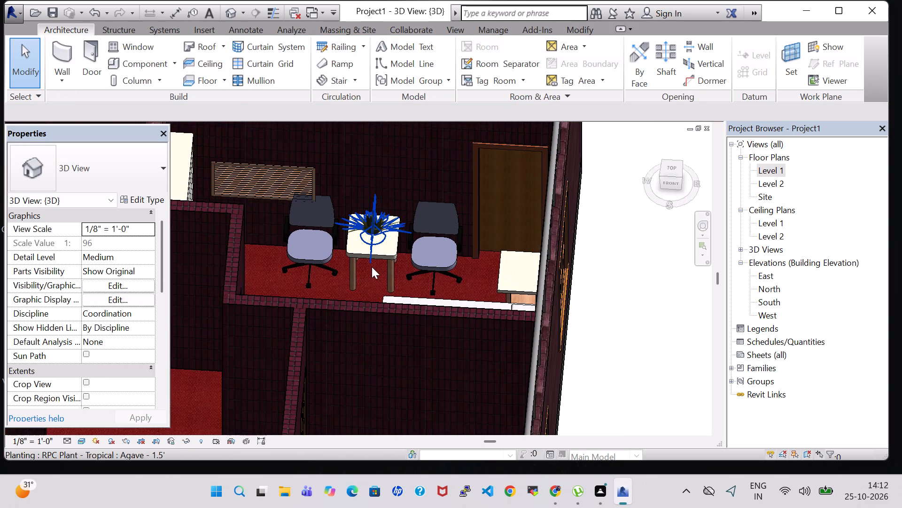
pyautogui.click(381, 225)
pyautogui.press('Down')
pyautogui.press('Down')
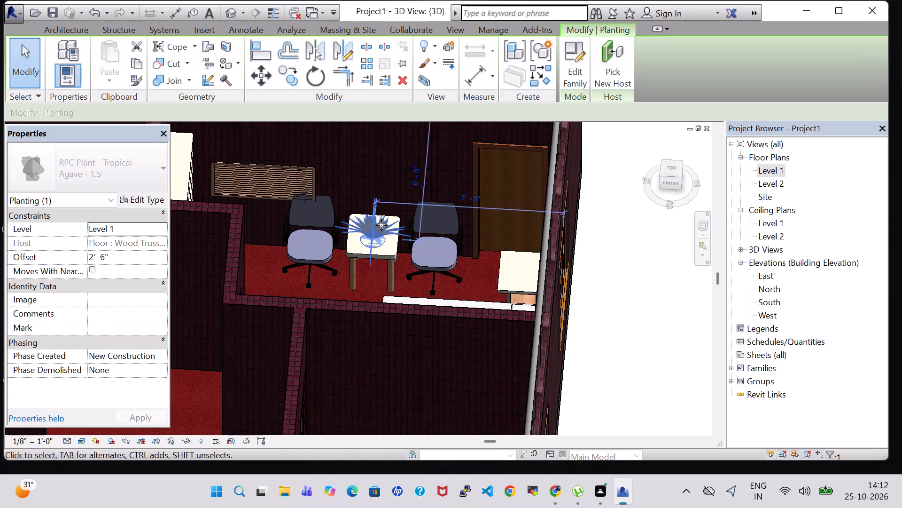
pyautogui.click(611, 280)
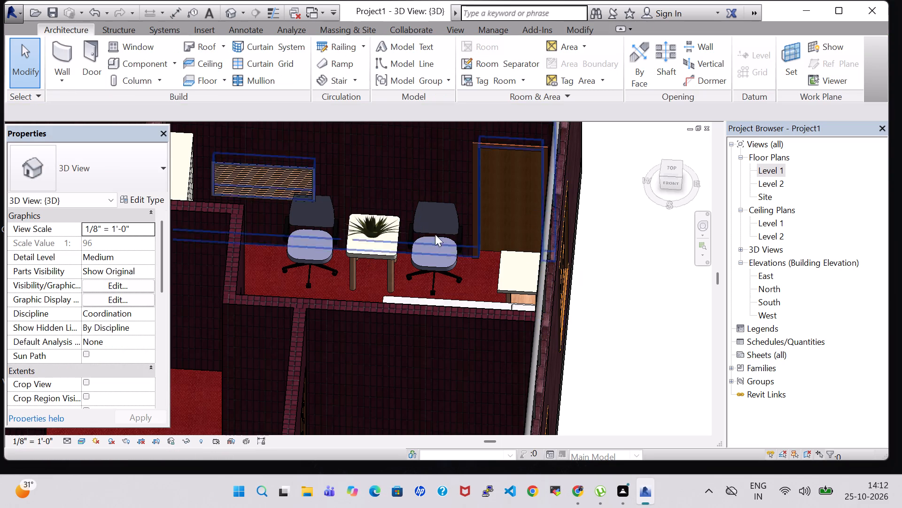
# Set the offset of the west bedroom's agave plant to 2' 6" so it sits on the end table.
pyautogui.moveTo(290, 260); pyautogui.dragTo(661, 347, button='middle')
pyautogui.click(312, 333)
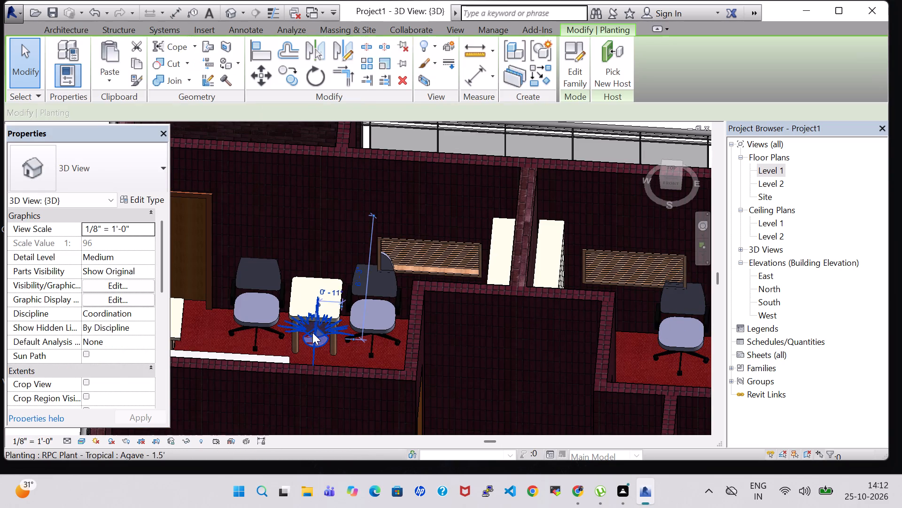
pyautogui.doubleClick(105, 260)
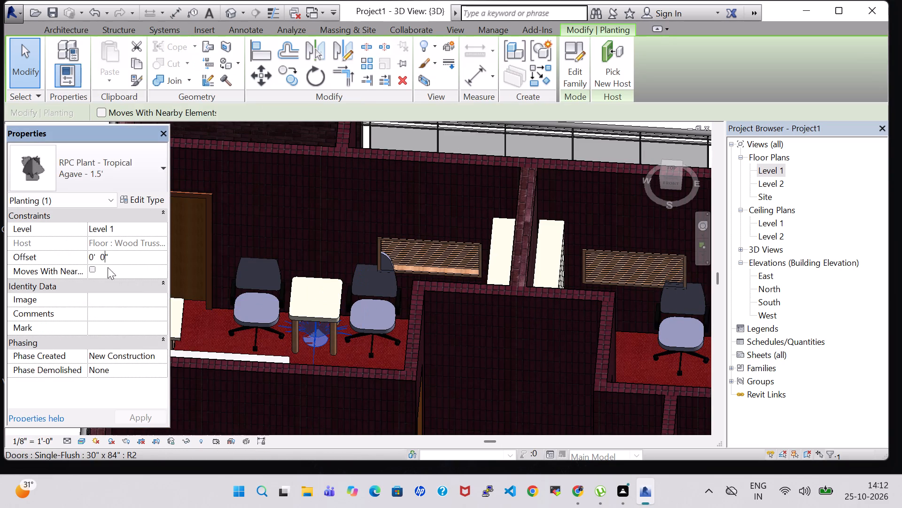
pyautogui.press('BackSpace')
pyautogui.press('6')
pyautogui.click(93, 256)
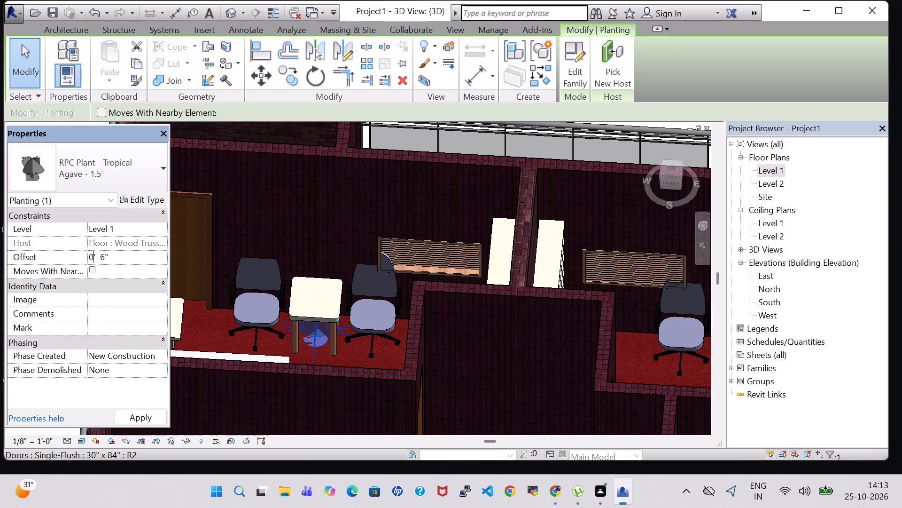
pyautogui.press('BackSpace')
pyautogui.press('2')
pyautogui.press('Return')
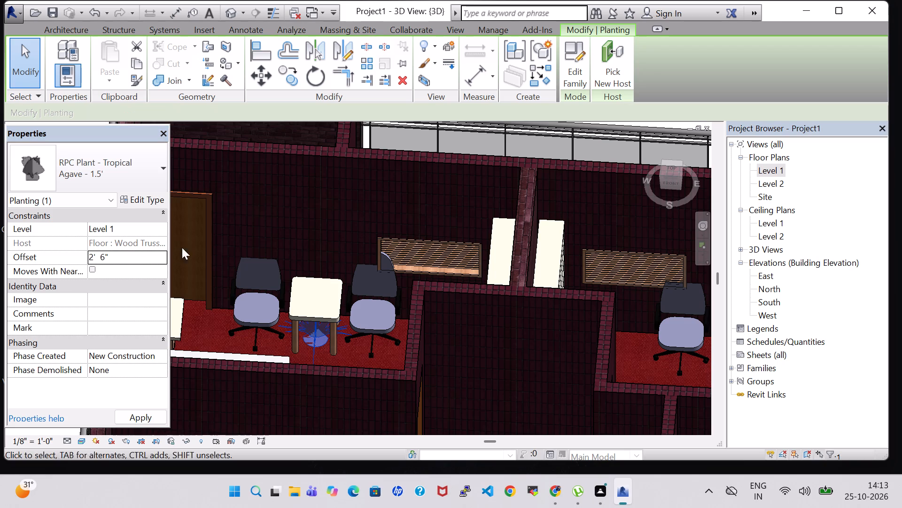
pyautogui.scroll(3, 324, 287)
pyautogui.click(310, 385)
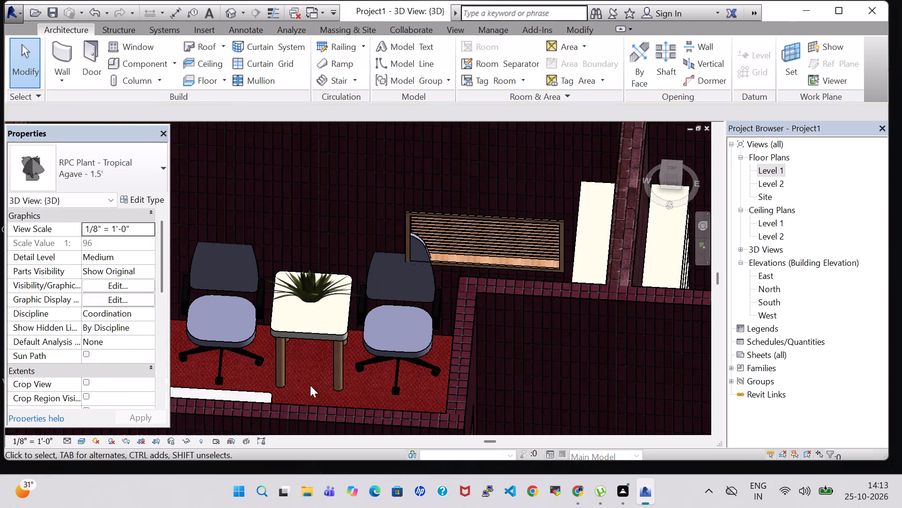
# Nudge the west bedroom's agave two increments toward the front edge of the end table.
pyautogui.click(315, 288)
pyautogui.press('Down')
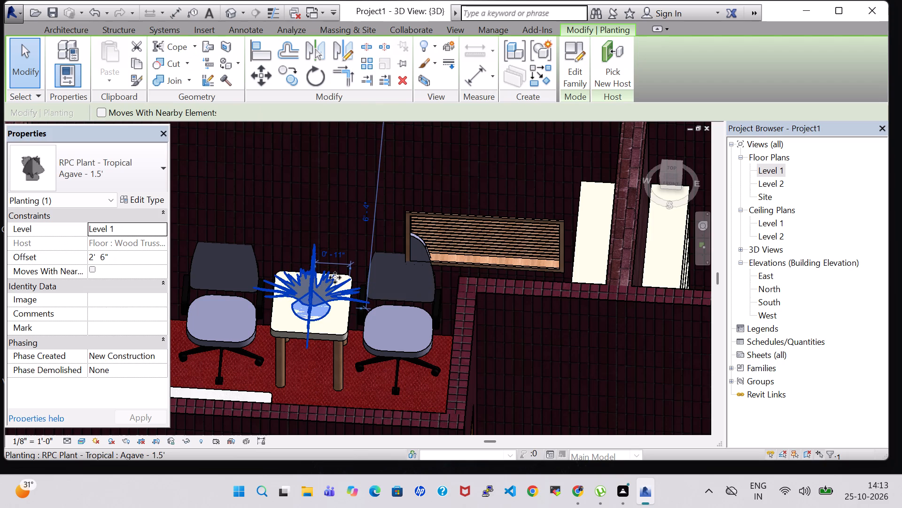
pyautogui.press('Down')
pyautogui.click(233, 13)
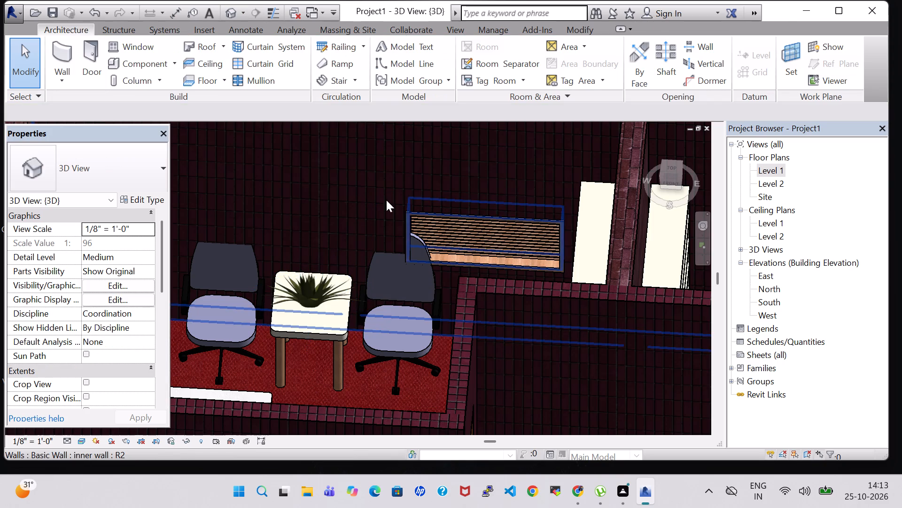
# Examine the furniture layout of both bedrooms in the 3D view from increasingly steep angles above.
pyautogui.scroll(-8, 386, 206)
pyautogui.scroll(-1, 445, 273)
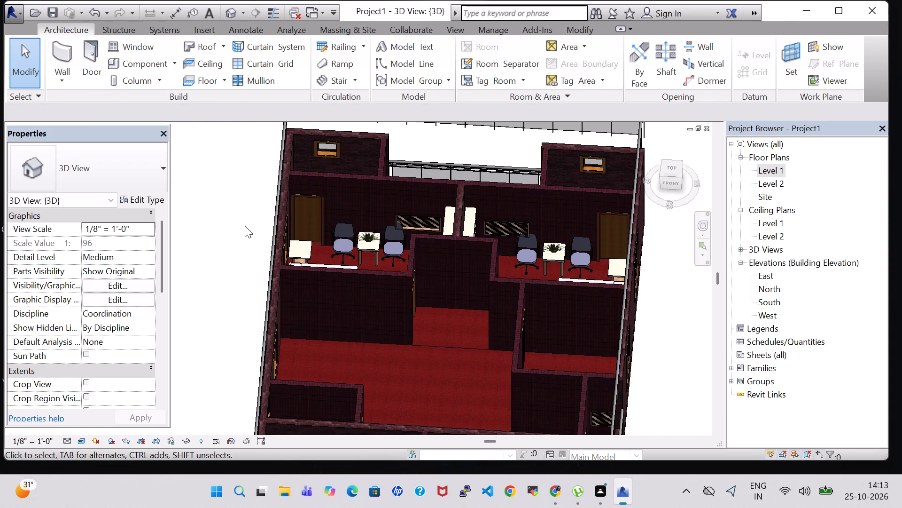
pyautogui.click(245, 226)
pyautogui.middleClick(664, 288)
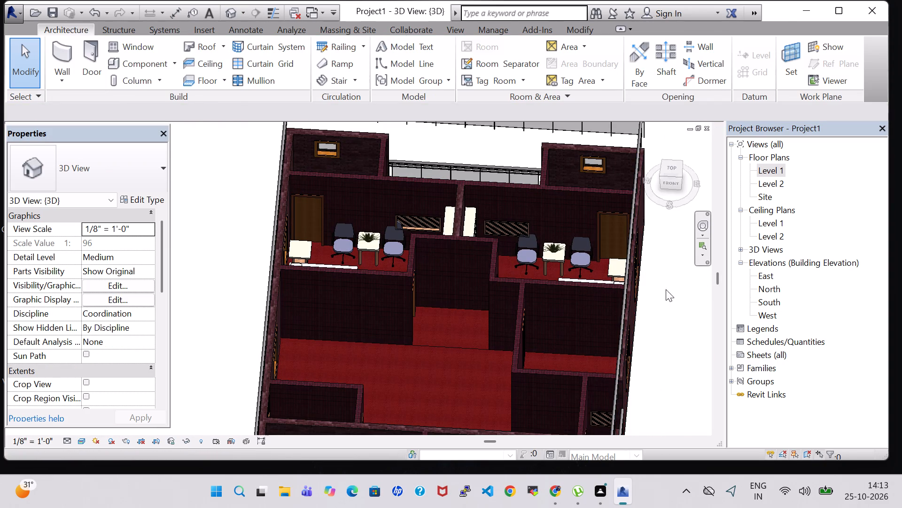
pyautogui.keyDown('shift'); pyautogui.moveTo(685, 322); pyautogui.dragTo(686, 338, button='middle'); pyautogui.keyUp('shift')
pyautogui.keyDown('shift'); pyautogui.moveTo(655, 270); pyautogui.dragTo(659, 294, button='middle'); pyautogui.keyUp('shift')
pyautogui.keyDown('shift'); pyautogui.moveTo(659, 294); pyautogui.dragTo(659, 301, button='middle'); pyautogui.keyUp('shift')
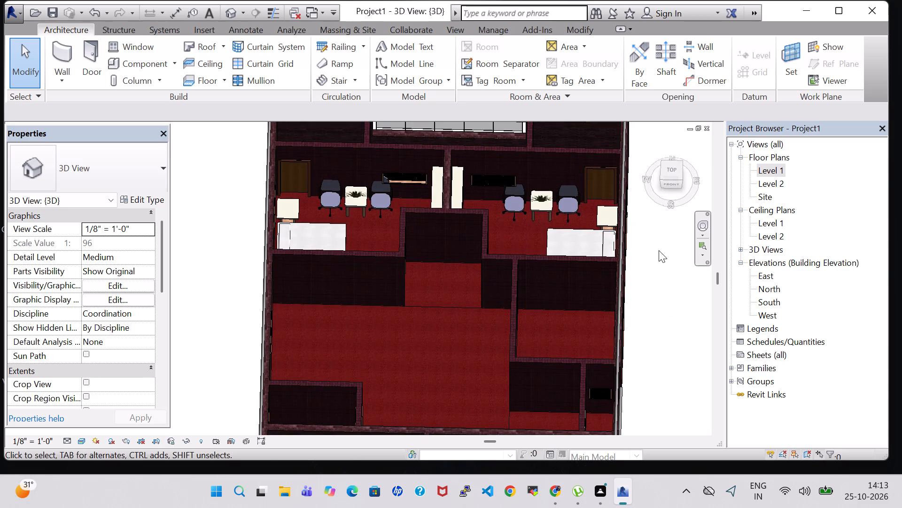
pyautogui.keyDown('shift'); pyautogui.moveTo(661, 249); pyautogui.dragTo(662, 272, button='middle'); pyautogui.keyUp('shift')
pyautogui.keyDown('shift'); pyautogui.scroll(-1, 662, 272); pyautogui.keyUp('shift')
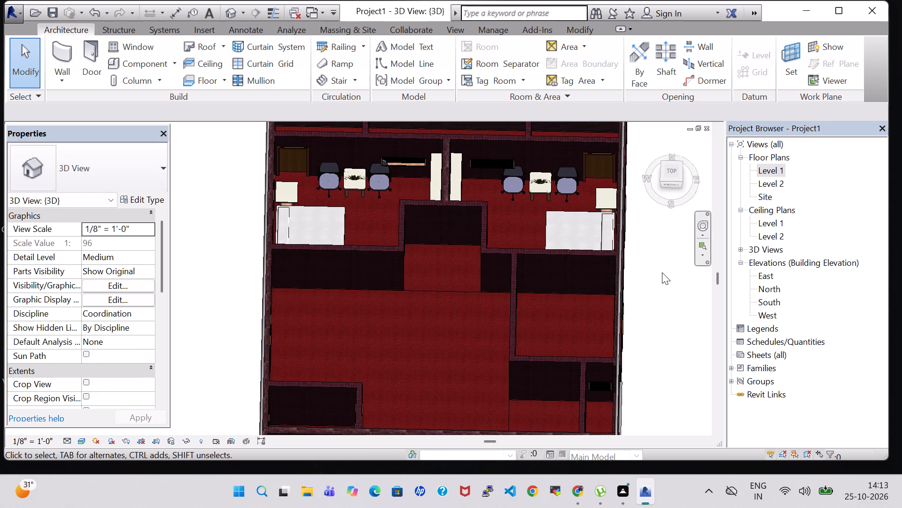
# Open the Level 1 floor plan.
pyautogui.doubleClick(779, 167)
pyautogui.scroll(-4, 260, 151)
pyautogui.scroll(-1, 528, 204)
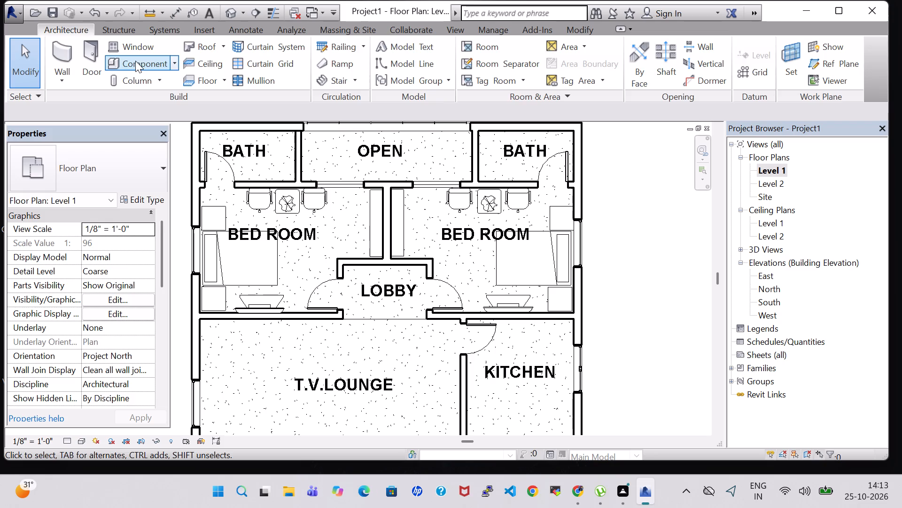
# Browse the US Imperial Detail Items library for a component family, checking the Div 41 crane rails and Div 10 wall and door protection folders.
pyautogui.click(135, 61)
pyautogui.click(581, 65)
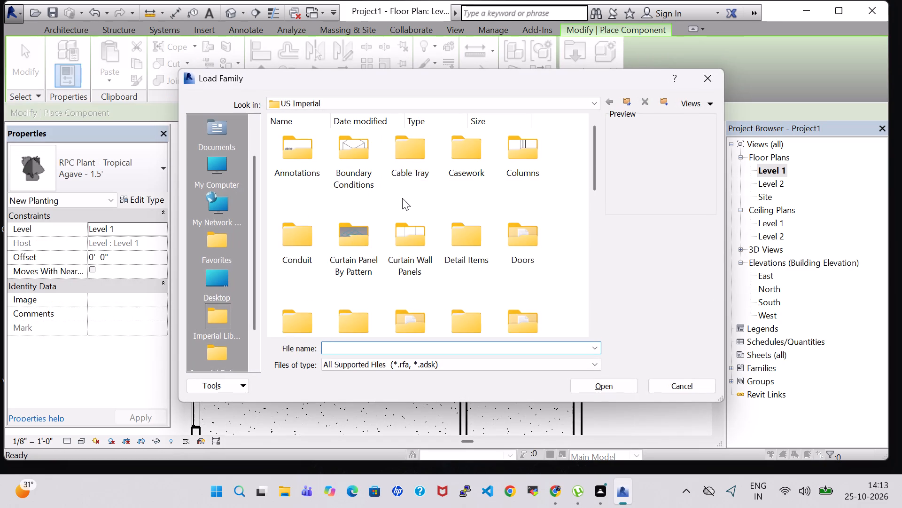
pyautogui.scroll(-1, 402, 198)
pyautogui.scroll(-3, 401, 279)
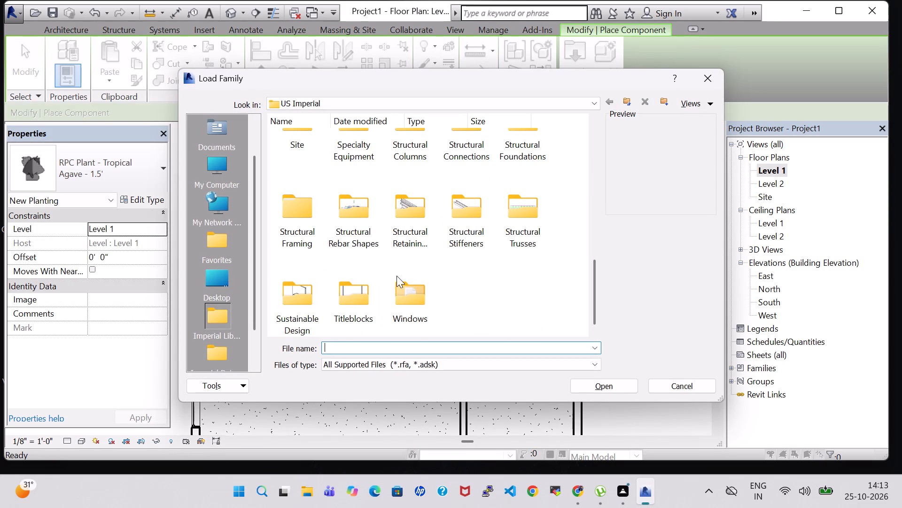
pyautogui.scroll(7, 430, 180)
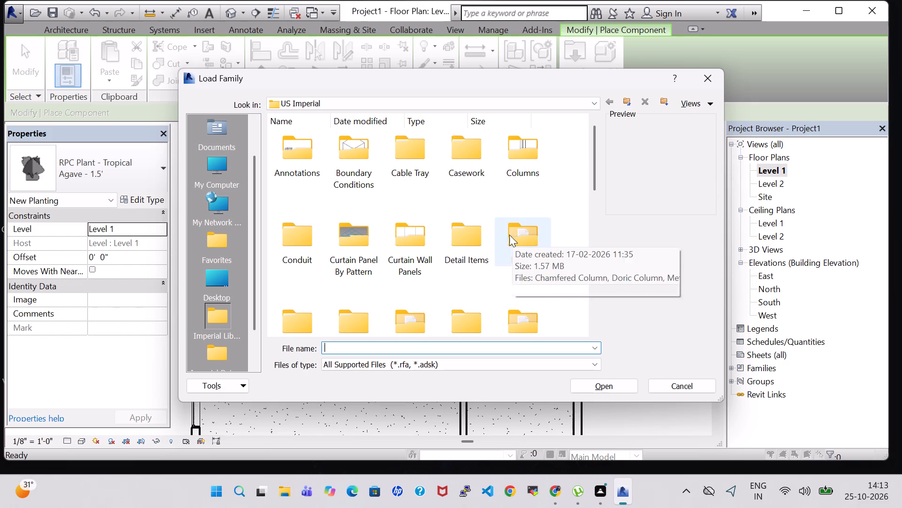
pyautogui.doubleClick(454, 235)
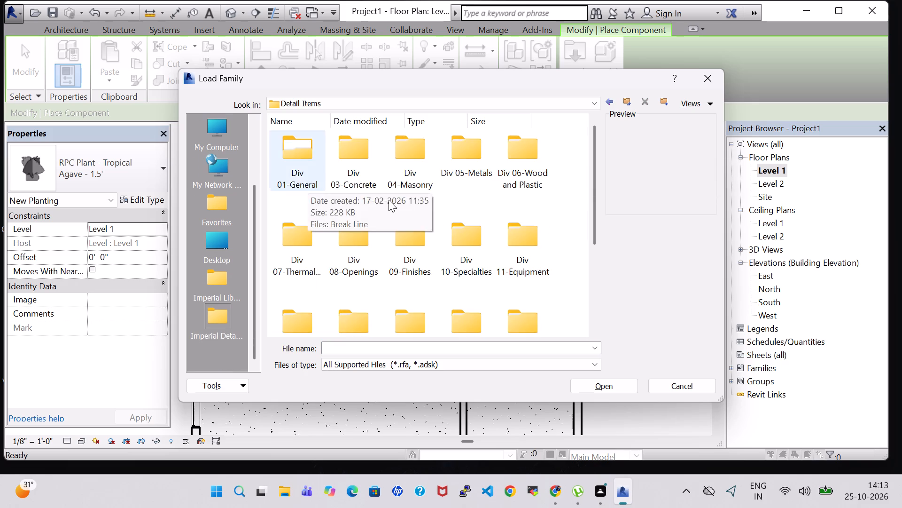
pyautogui.scroll(-2, 389, 200)
pyautogui.doubleClick(392, 269)
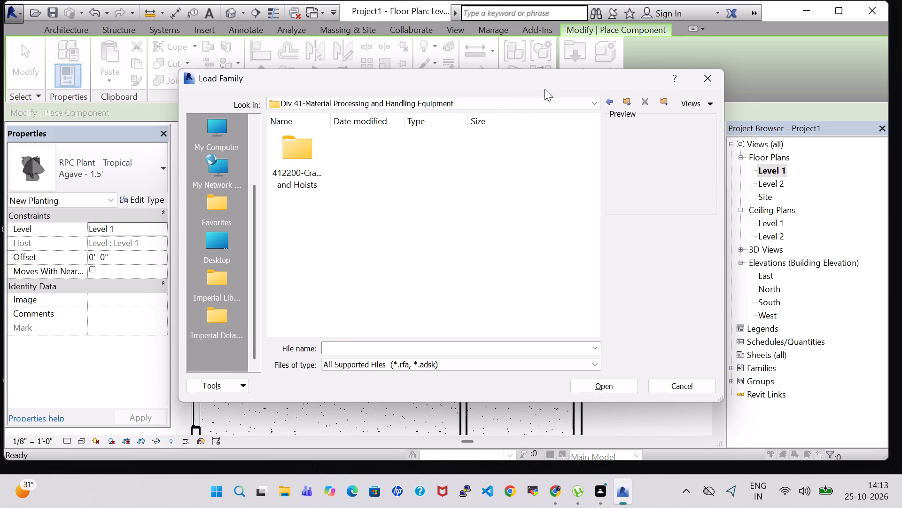
pyautogui.click(325, 178)
pyautogui.doubleClick(311, 173)
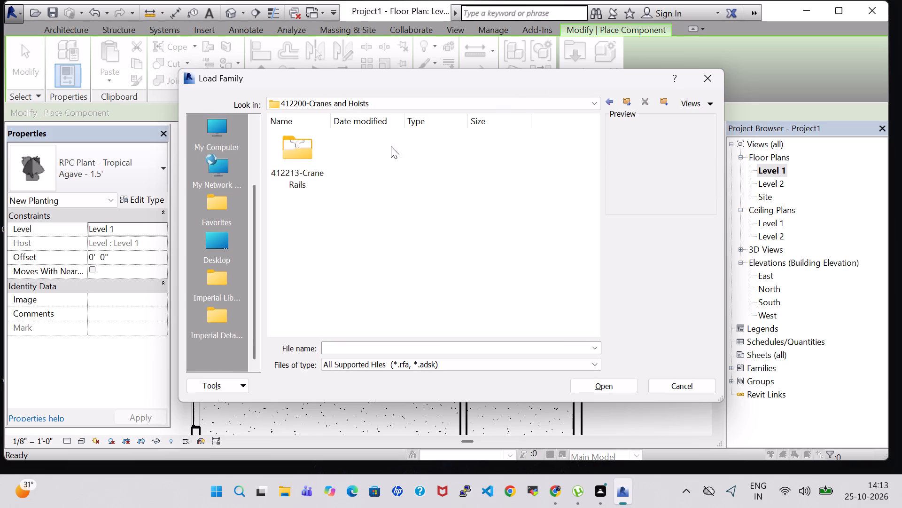
pyautogui.doubleClick(296, 146)
pyautogui.tripleClick(607, 101)
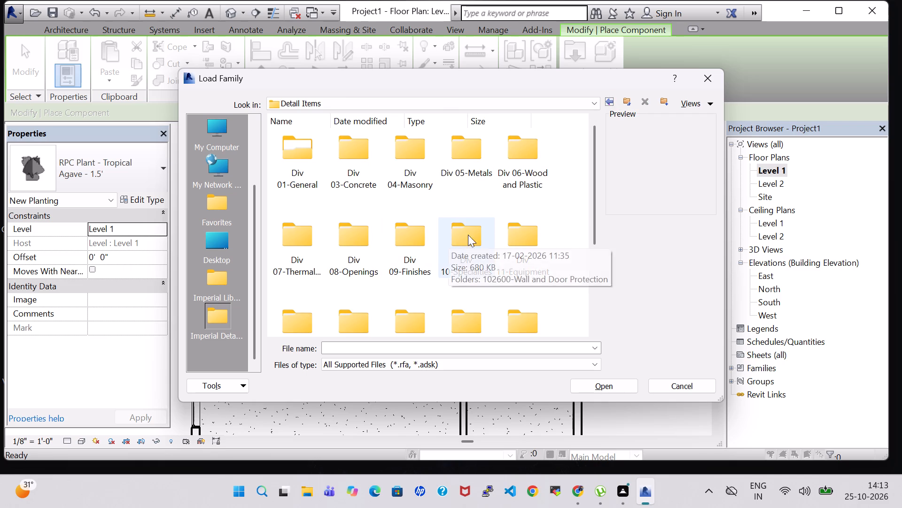
pyautogui.doubleClick(476, 247)
pyautogui.doubleClick(300, 170)
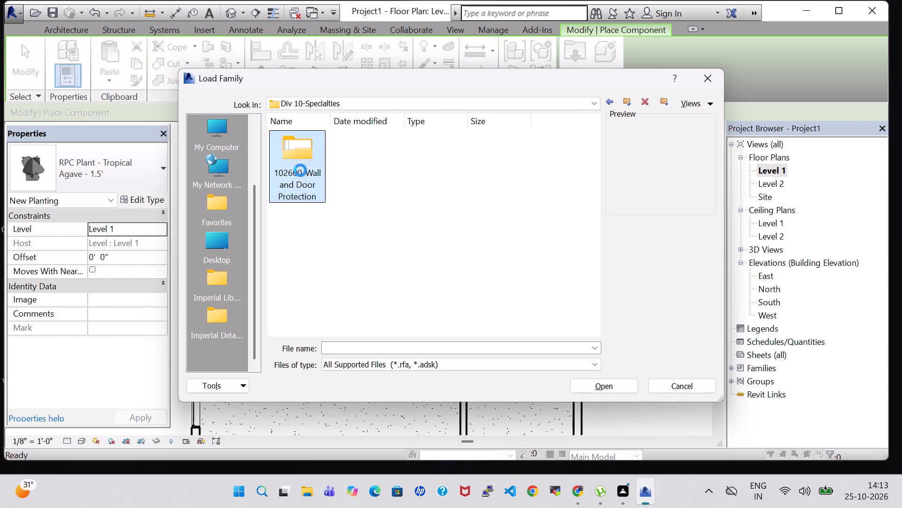
pyautogui.click(607, 102)
pyautogui.click(607, 102)
# Browse the Div 12-Furnishings casework, countertop, and rug and mat folders for a component family, then leave the library without loading anything.
pyautogui.scroll(-4, 394, 223)
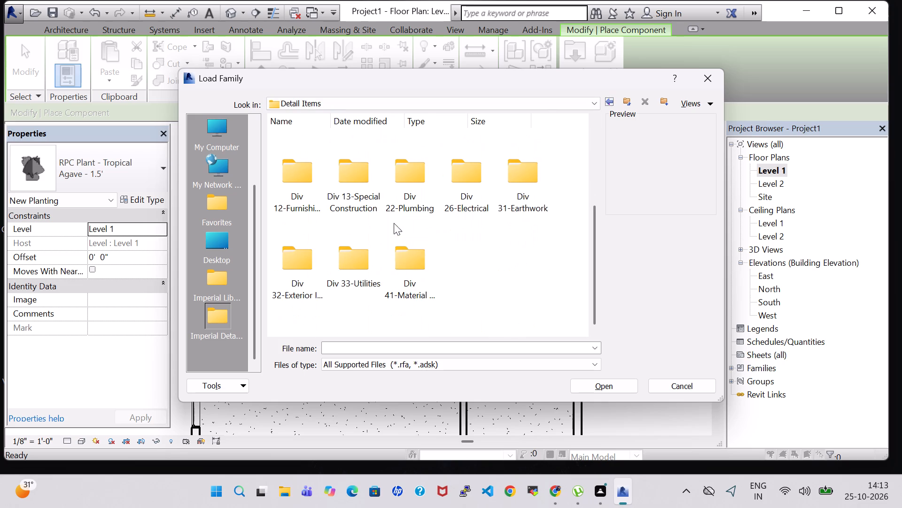
pyautogui.doubleClick(300, 177)
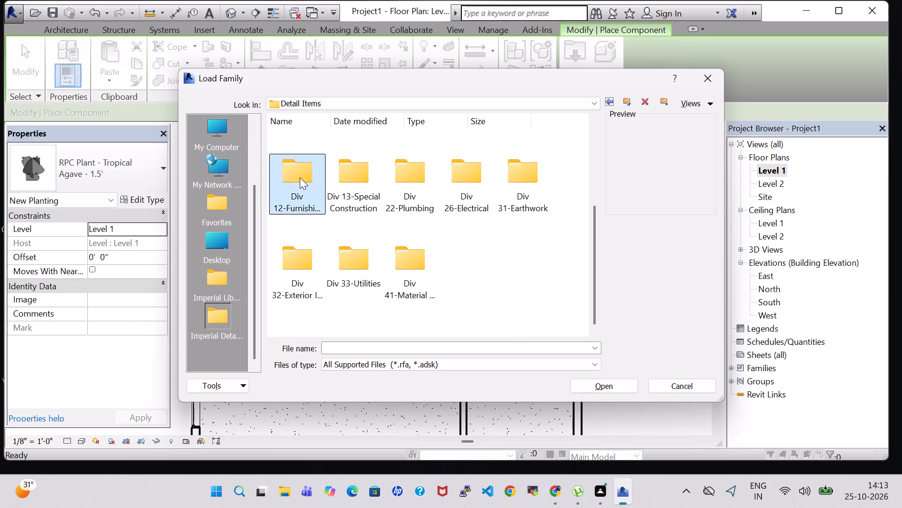
pyautogui.doubleClick(314, 158)
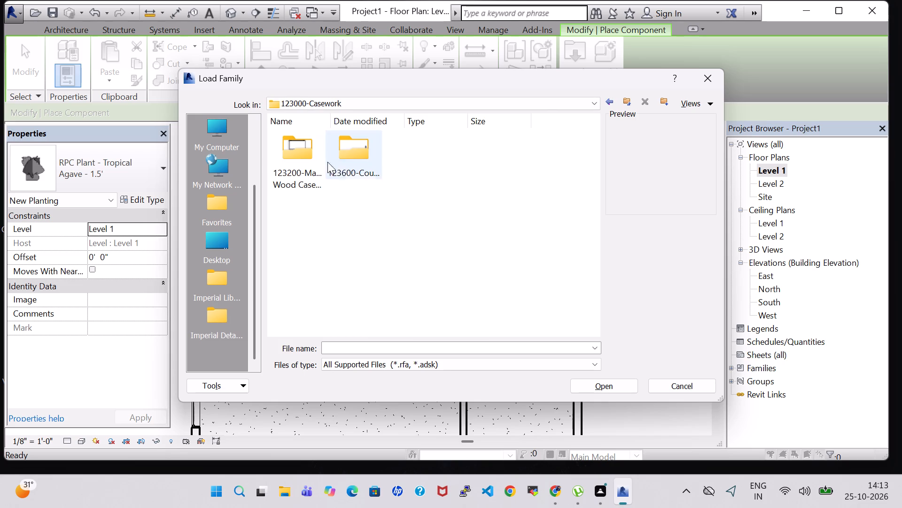
pyautogui.doubleClick(284, 157)
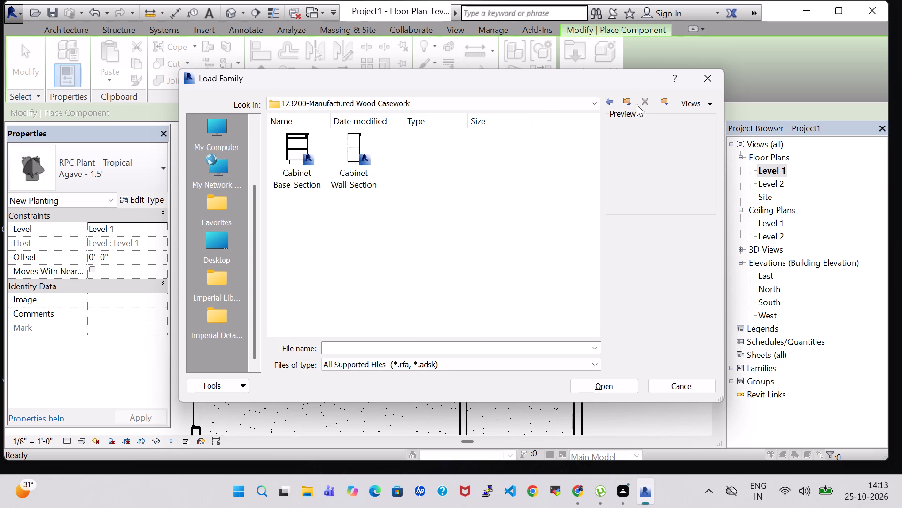
pyautogui.click(612, 100)
pyautogui.doubleClick(373, 158)
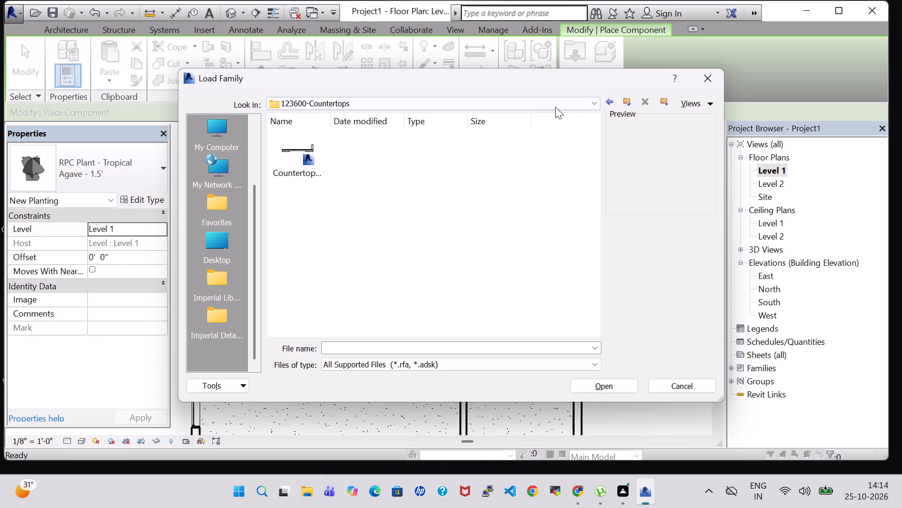
pyautogui.doubleClick(610, 100)
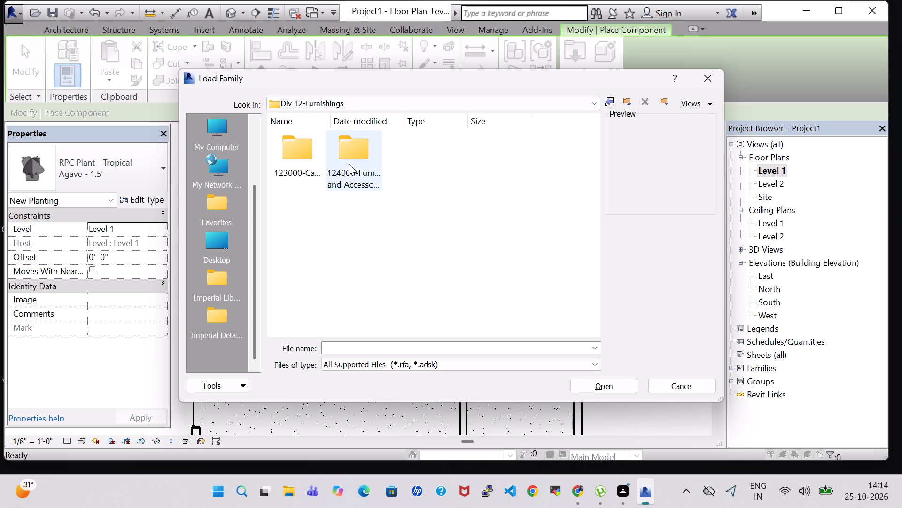
pyautogui.doubleClick(349, 164)
pyautogui.click(608, 102)
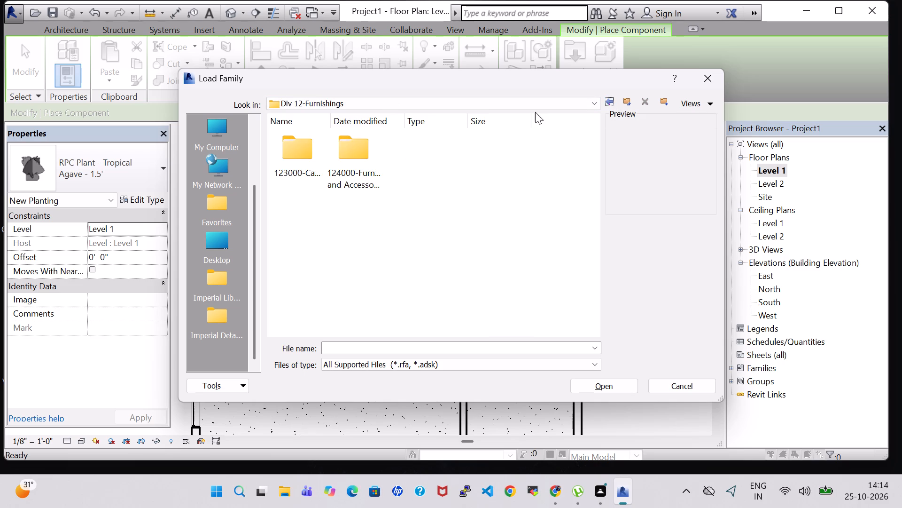
pyautogui.doubleClick(357, 161)
pyautogui.doubleClick(303, 174)
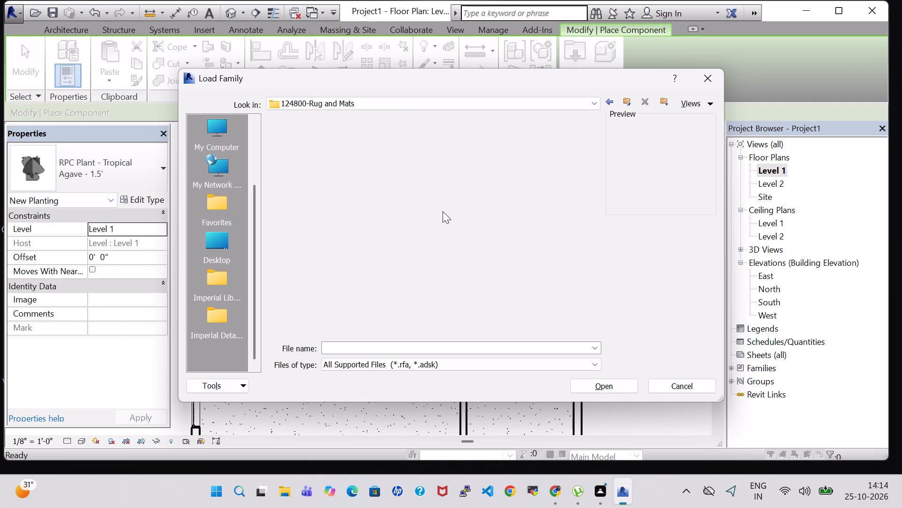
pyautogui.click(704, 83)
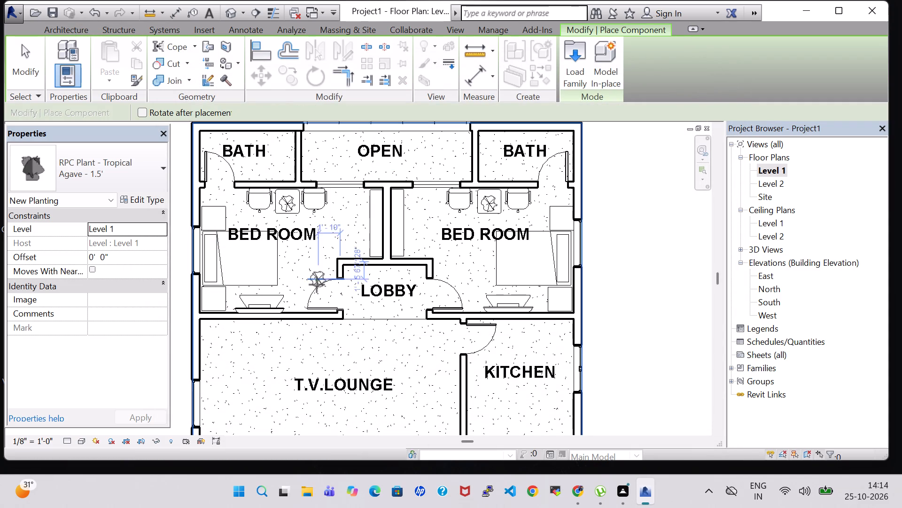
pyautogui.press('Escape')
pyautogui.press('Escape')
pyautogui.press('Escape')
pyautogui.press('Escape')
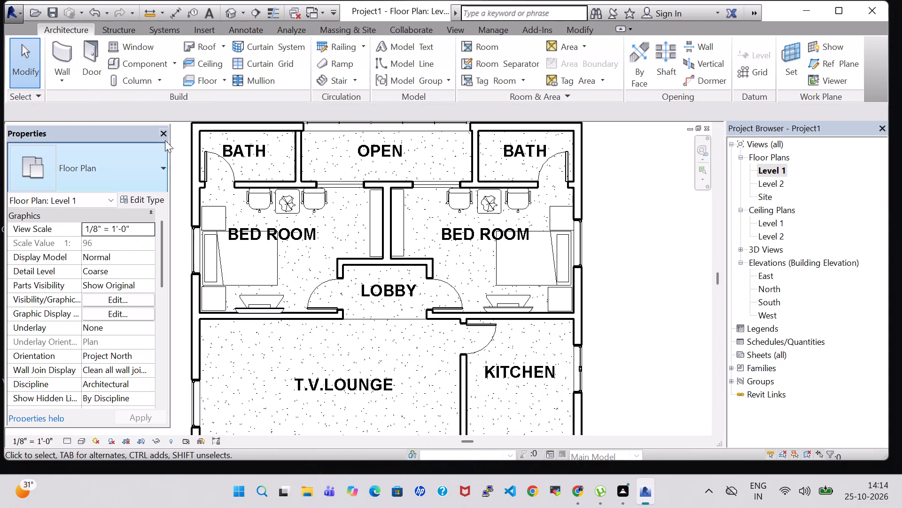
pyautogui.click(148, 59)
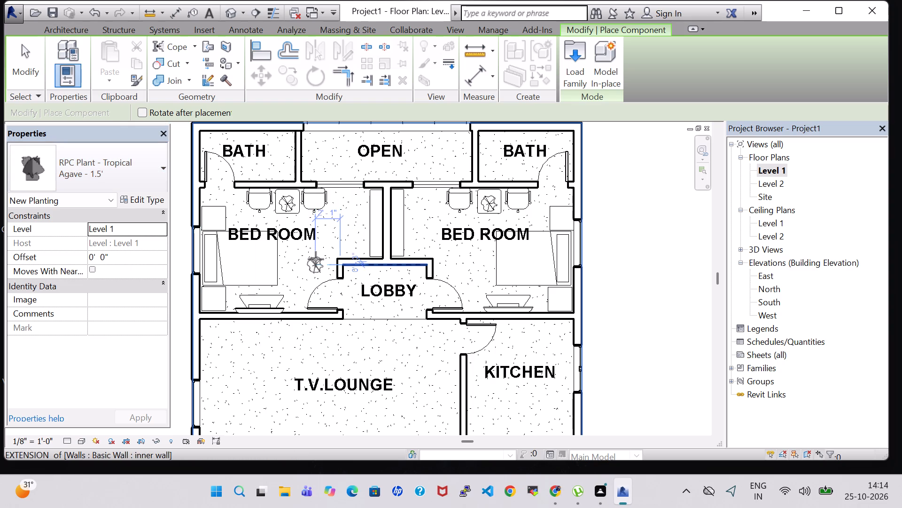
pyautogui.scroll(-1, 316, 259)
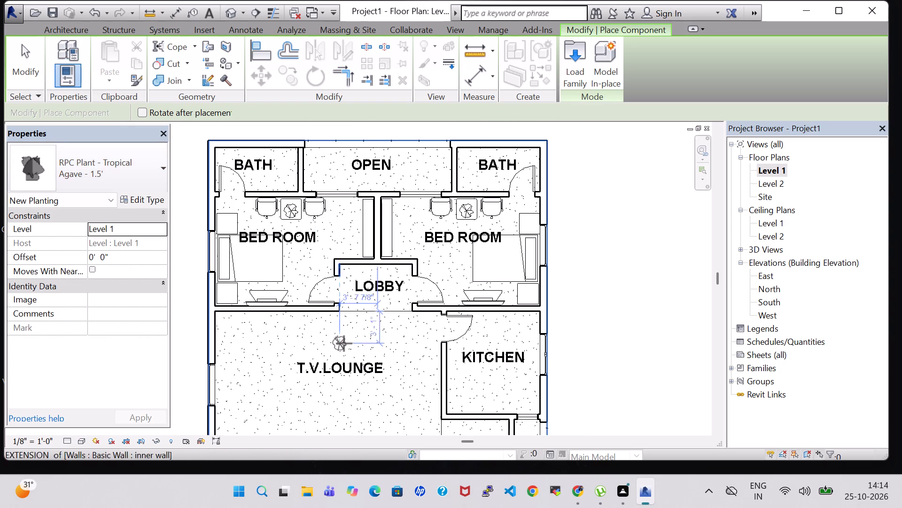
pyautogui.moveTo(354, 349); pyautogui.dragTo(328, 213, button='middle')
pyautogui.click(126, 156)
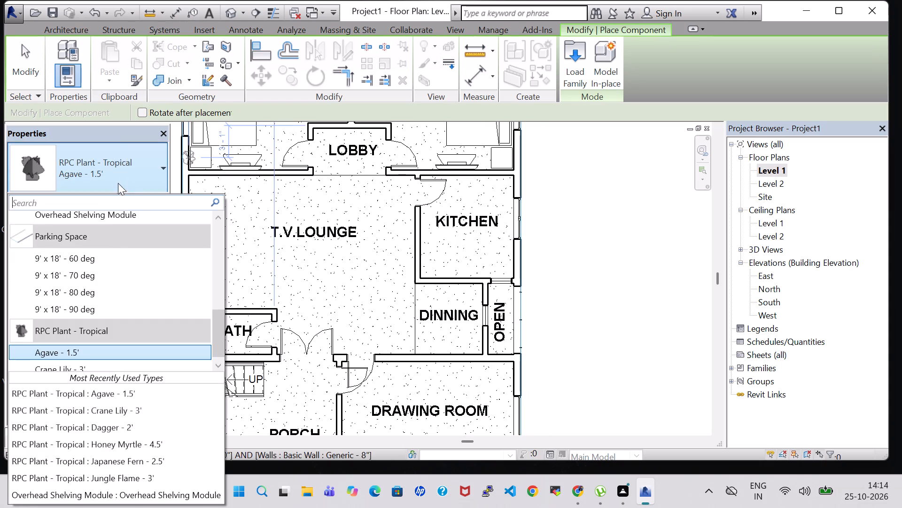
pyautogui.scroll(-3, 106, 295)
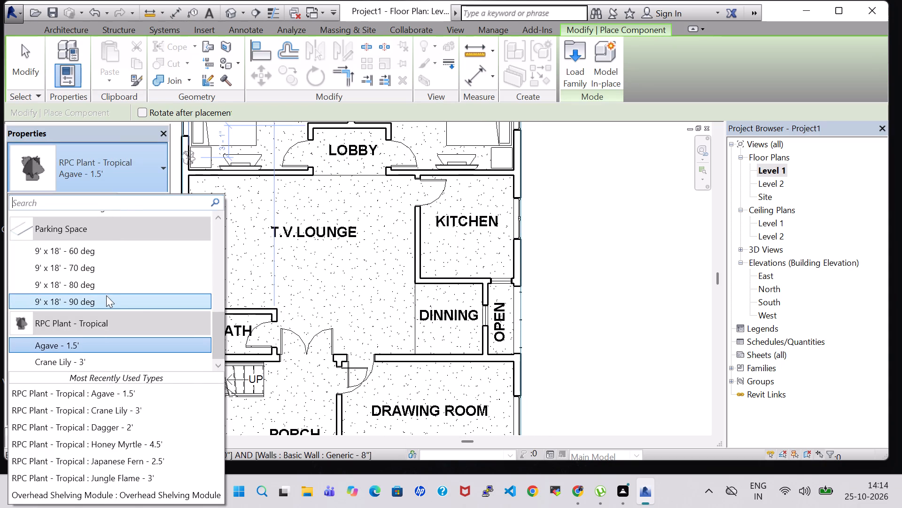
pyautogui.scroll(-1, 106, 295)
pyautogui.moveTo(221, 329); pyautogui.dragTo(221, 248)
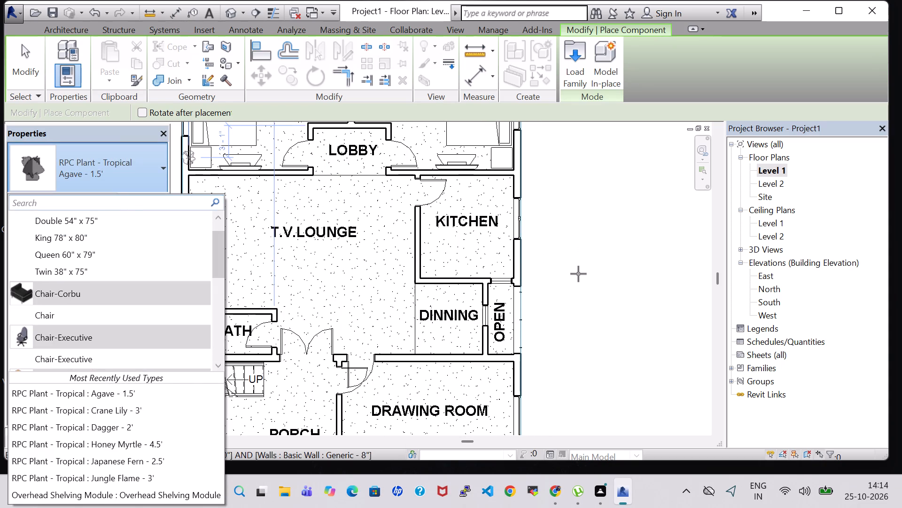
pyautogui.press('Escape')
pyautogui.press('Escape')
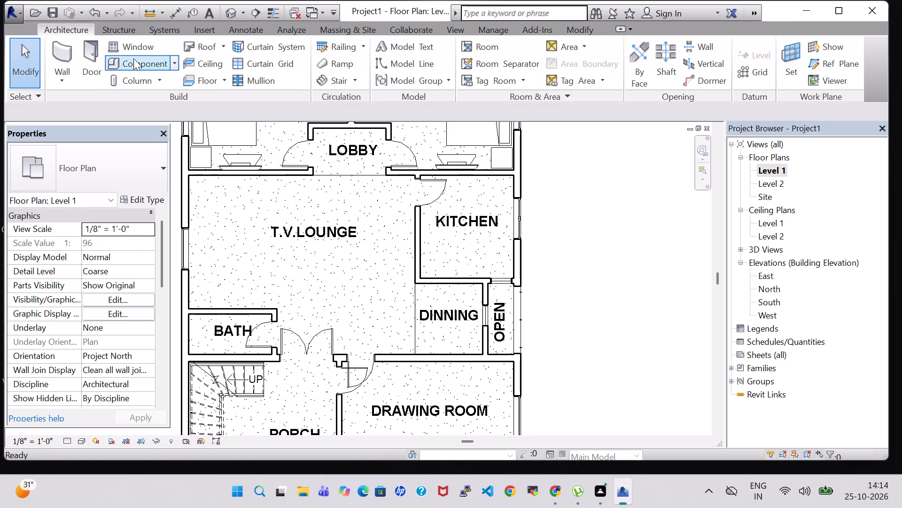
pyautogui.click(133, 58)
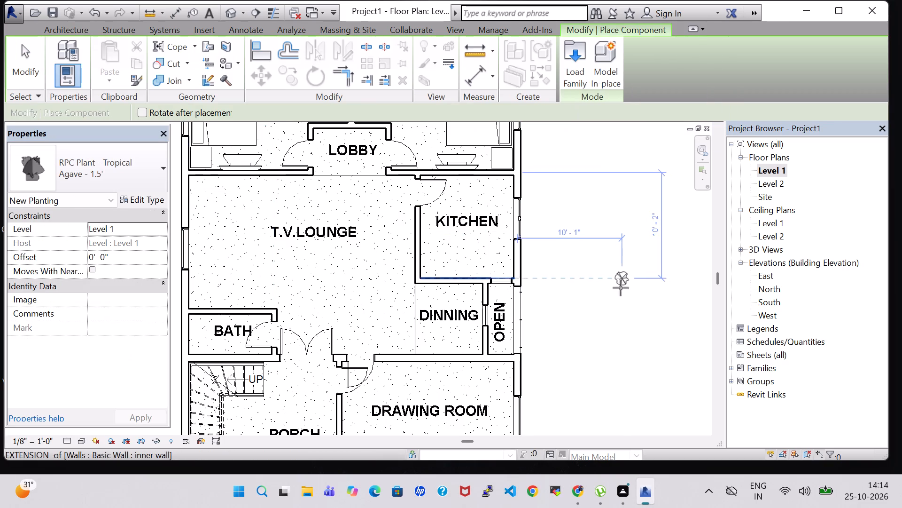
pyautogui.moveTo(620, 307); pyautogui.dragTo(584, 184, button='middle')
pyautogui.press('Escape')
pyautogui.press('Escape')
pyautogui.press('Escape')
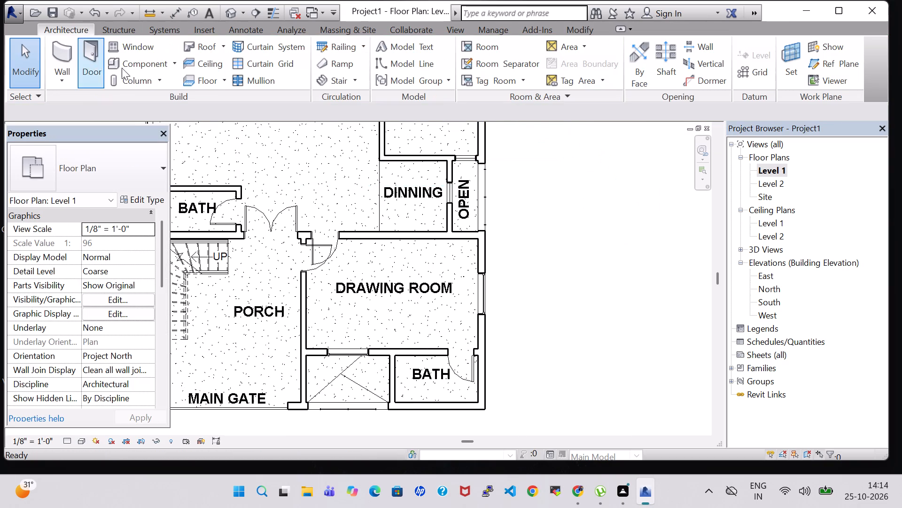
# Load the RPC Tree - Conifer family from the US Imperial Planting folder for component placement.
pyautogui.click(124, 68)
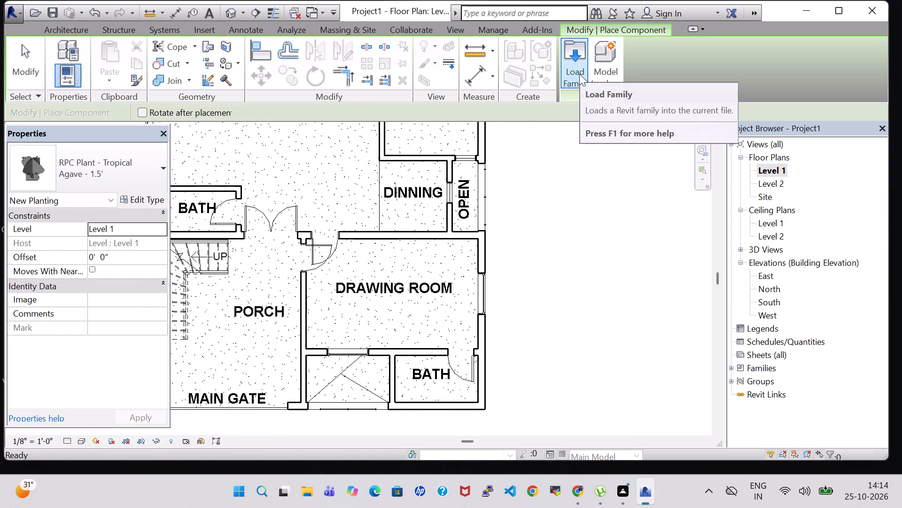
pyautogui.click(579, 74)
pyautogui.scroll(-2, 565, 341)
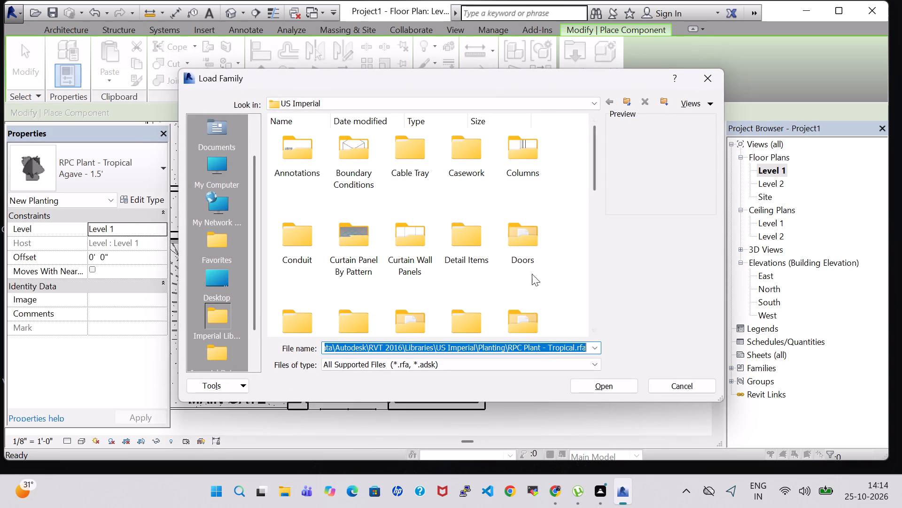
pyautogui.scroll(-1, 530, 266)
pyautogui.scroll(-2, 397, 241)
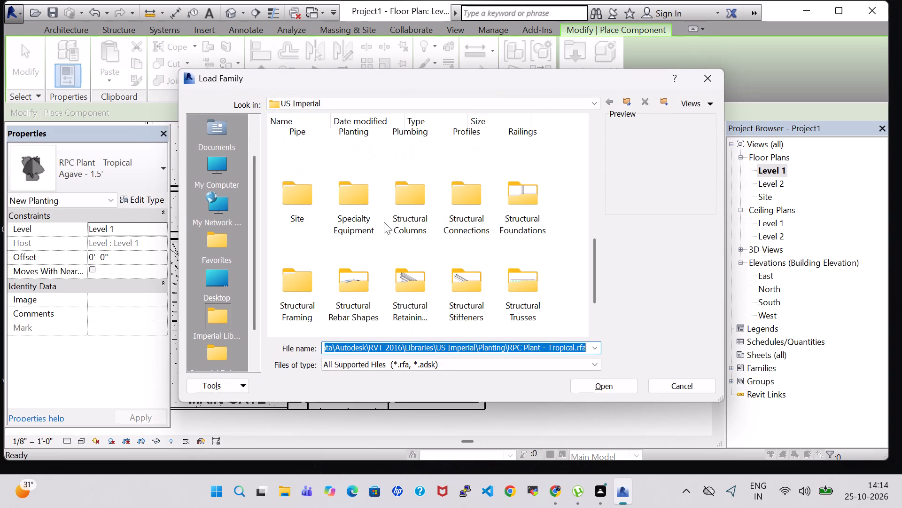
pyautogui.scroll(1, 384, 221)
pyautogui.doubleClick(366, 243)
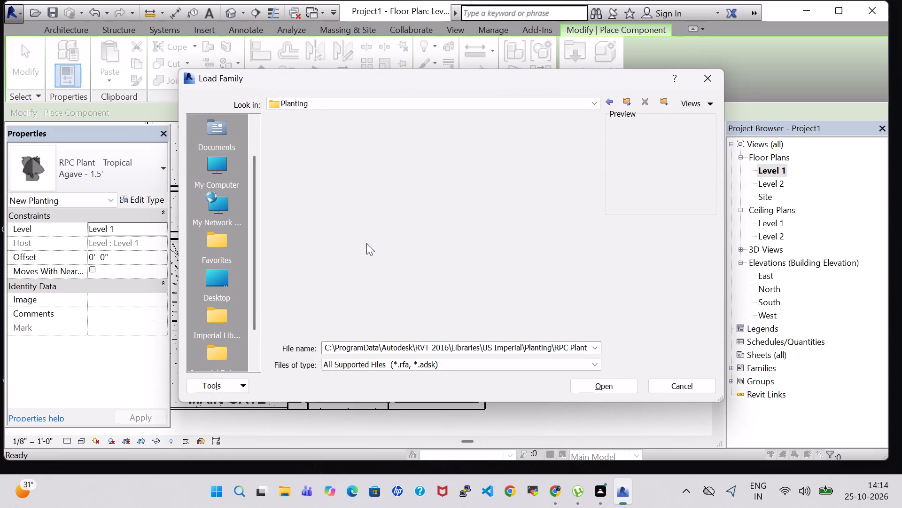
pyautogui.click(464, 172)
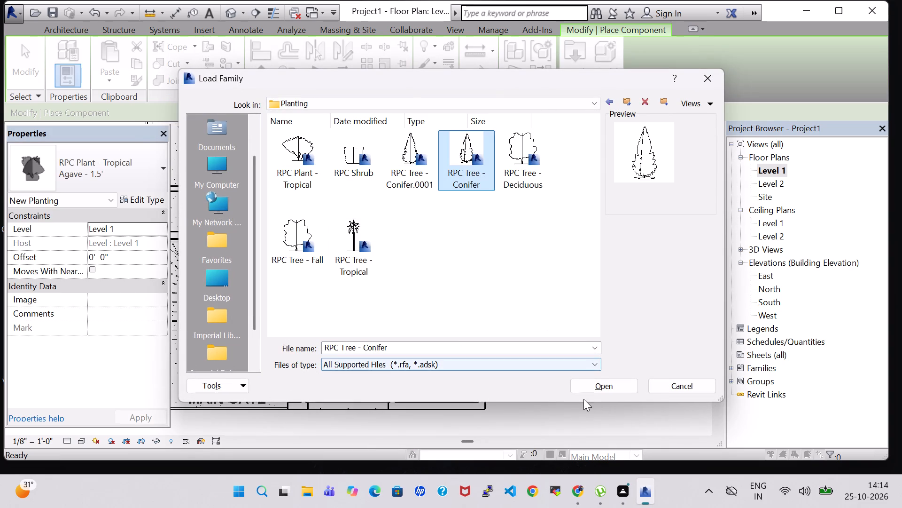
pyautogui.click(587, 386)
# Place two Chinese Juniper - 7' conifers side by side in the small court between the porch and the front bath.
pyautogui.scroll(3, 360, 376)
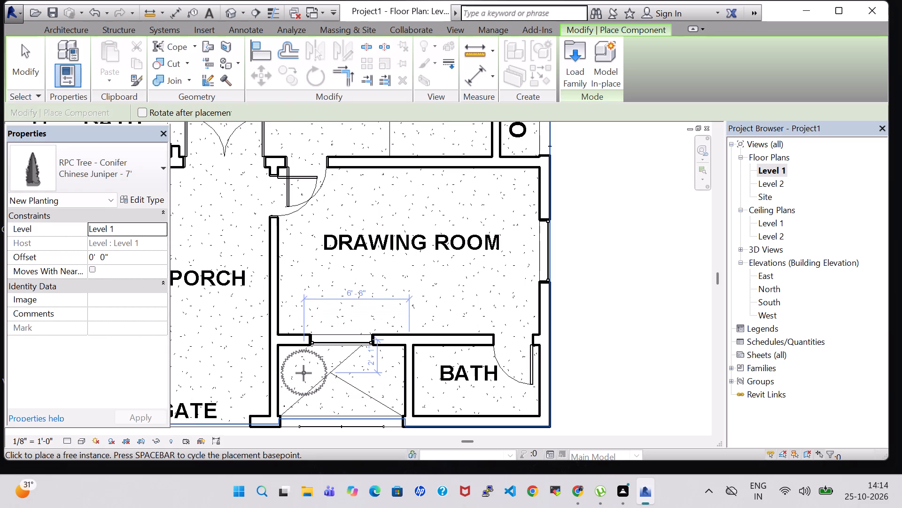
pyautogui.click(303, 373)
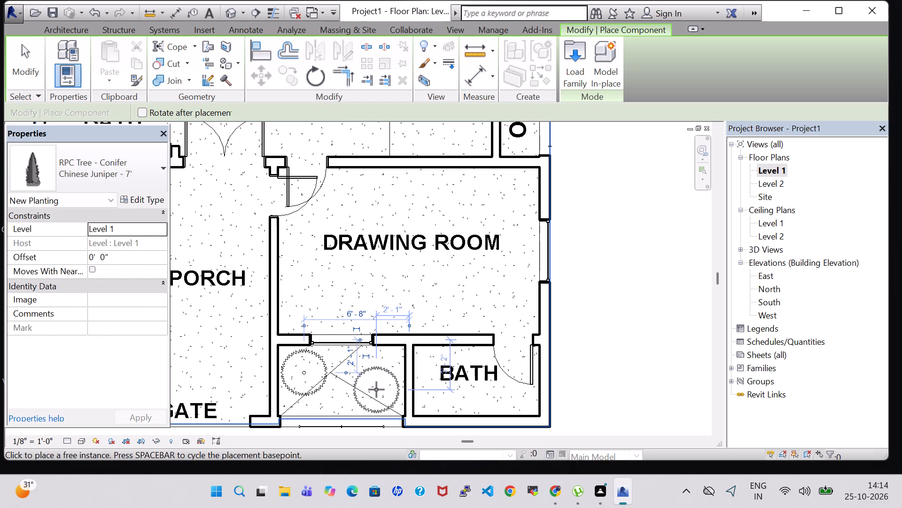
pyautogui.click(376, 389)
pyautogui.press('Escape')
pyautogui.press('Escape')
# Nudge the juniper nearest the porch toward the front wall and slightly toward the bath, lining it up with the other juniper.
pyautogui.click(307, 372)
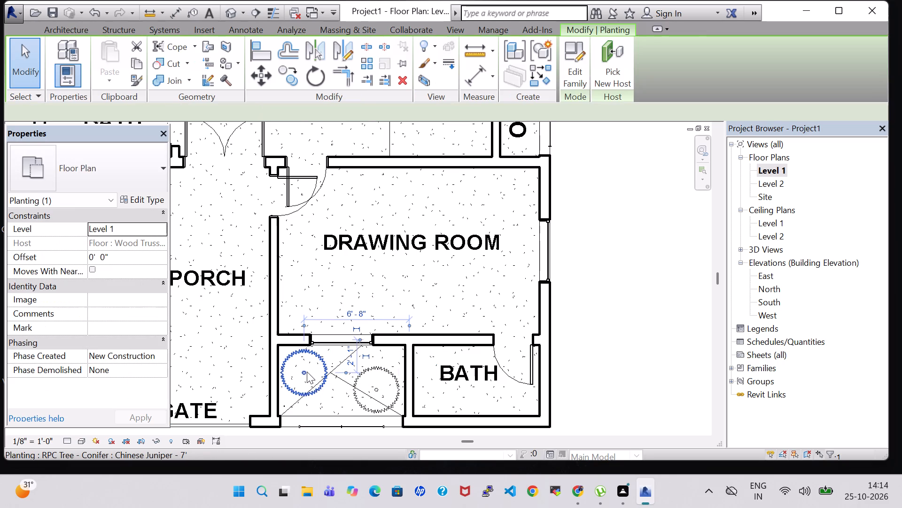
pyautogui.click(688, 347)
pyautogui.click(313, 358)
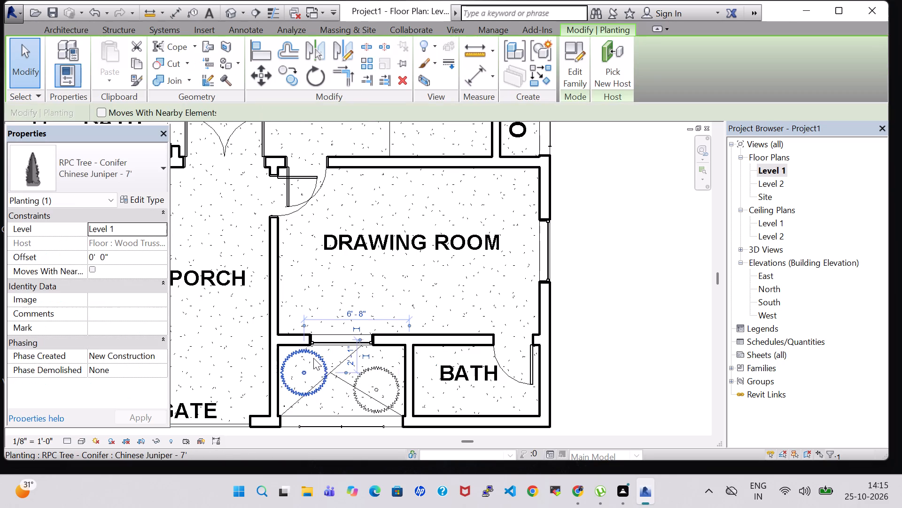
pyautogui.press('Down')
pyautogui.press('Down')
pyautogui.press('Down')
pyautogui.press('Down')
pyautogui.press('Down')
pyautogui.press('Down')
pyautogui.press('Down')
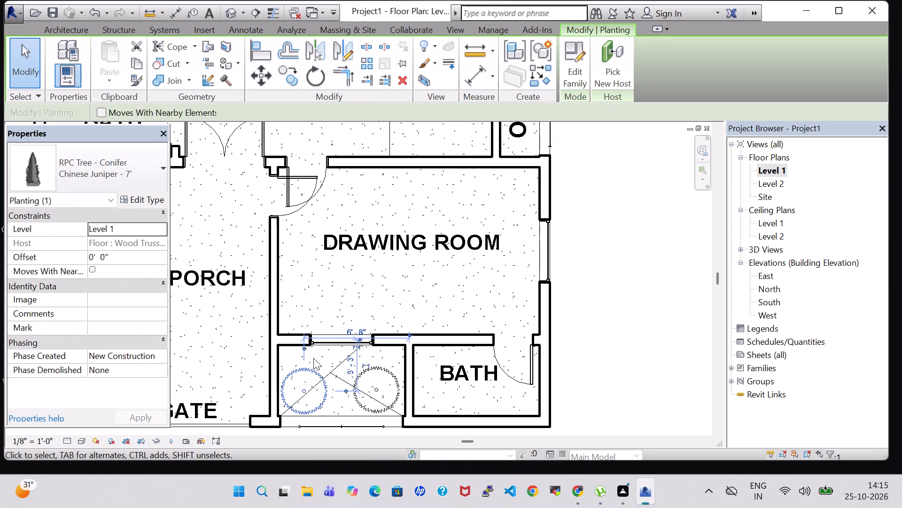
pyautogui.press('Right')
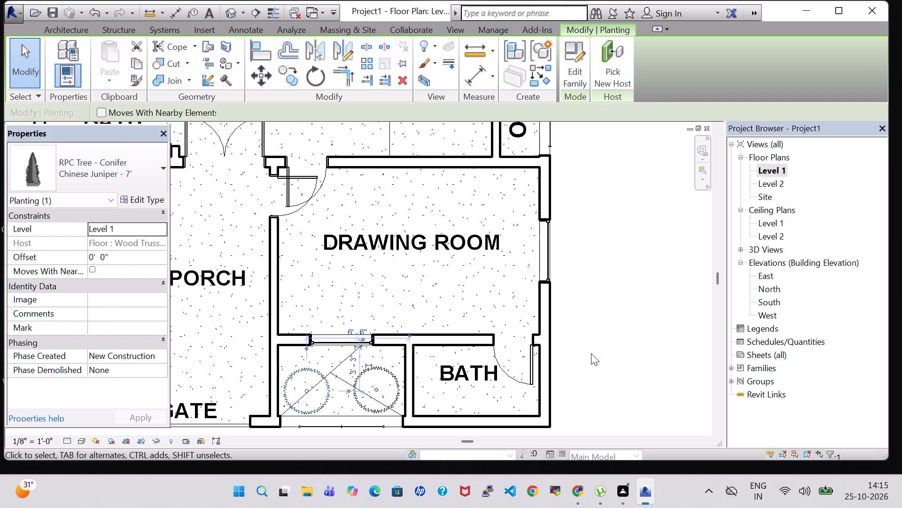
pyautogui.click(591, 353)
# Check the two junipers in the front court in the 3D view, then return to the Level 1 floor plan.
pyautogui.doubleClick(225, 13)
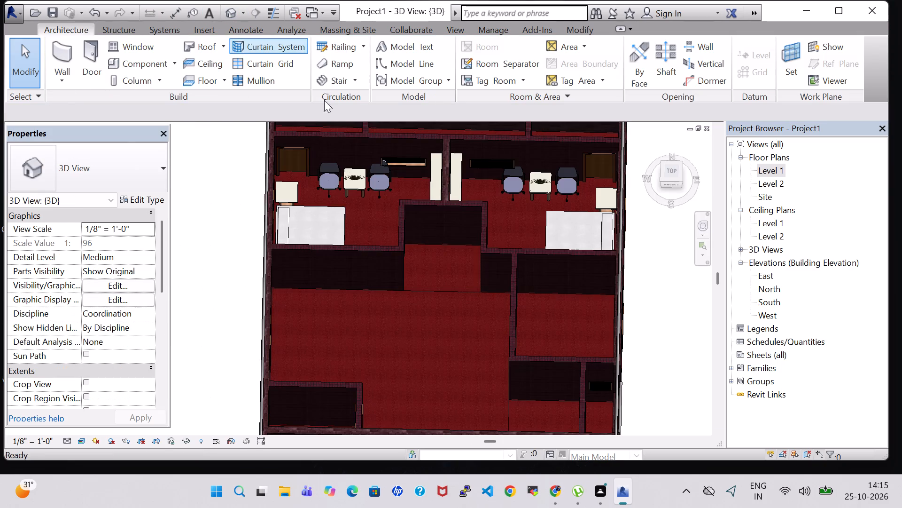
pyautogui.moveTo(437, 342); pyautogui.dragTo(406, 152, button='middle')
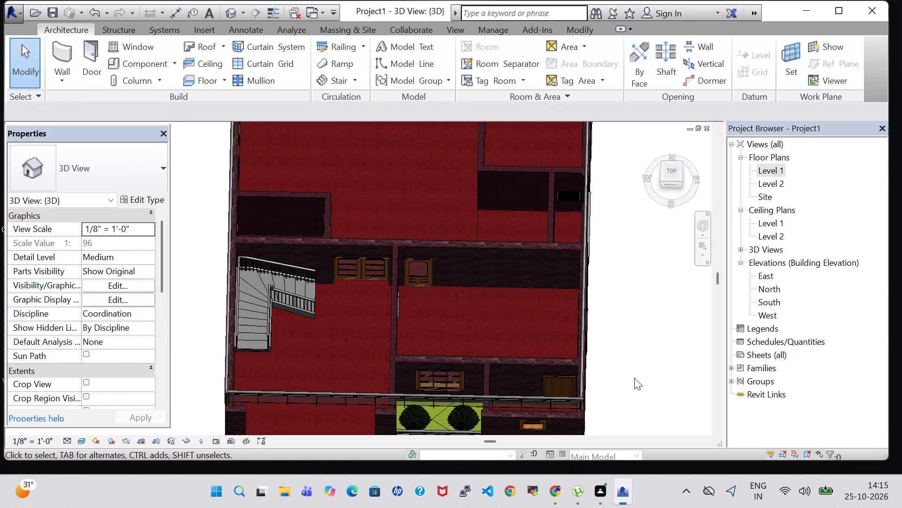
pyautogui.keyDown('shift'); pyautogui.moveTo(634, 378); pyautogui.dragTo(629, 302, button='middle'); pyautogui.keyUp('shift')
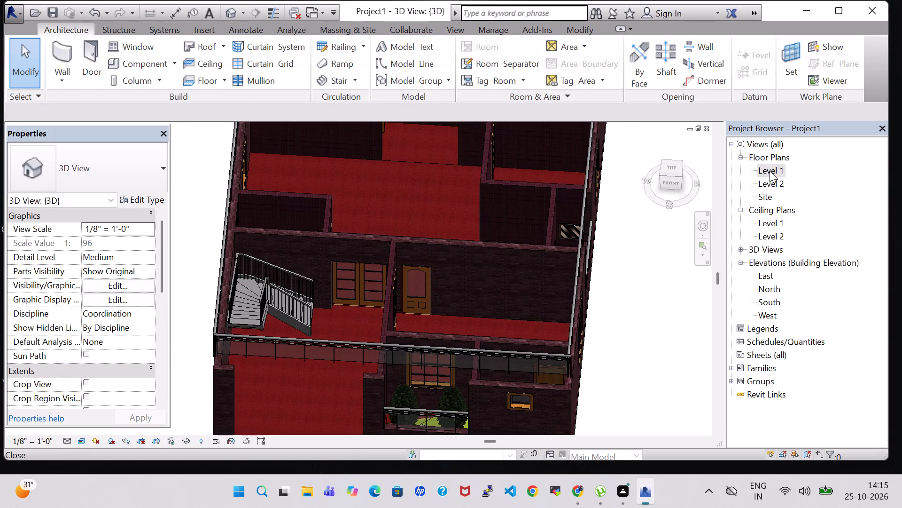
pyautogui.doubleClick(770, 171)
pyautogui.scroll(-4, 451, 278)
pyautogui.scroll(-1, 498, 287)
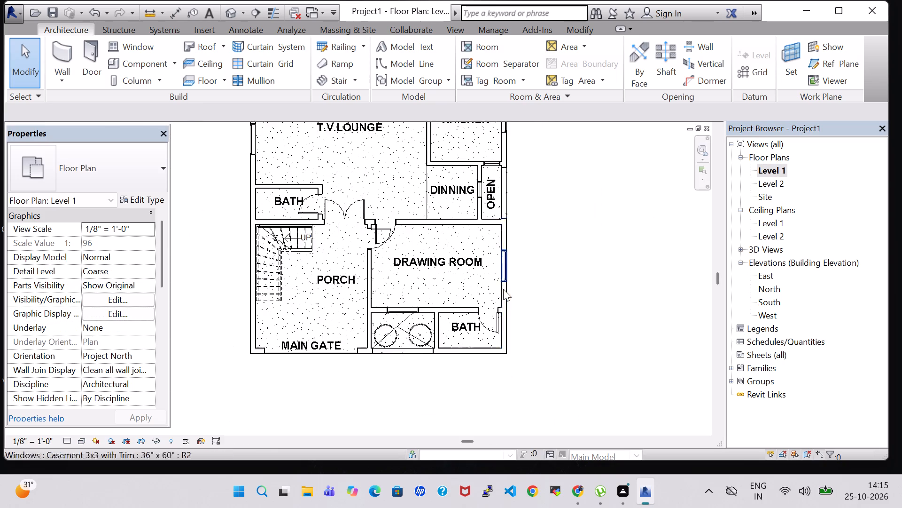
pyautogui.scroll(-1, 503, 289)
pyautogui.moveTo(553, 273); pyautogui.dragTo(556, 282, button='middle')
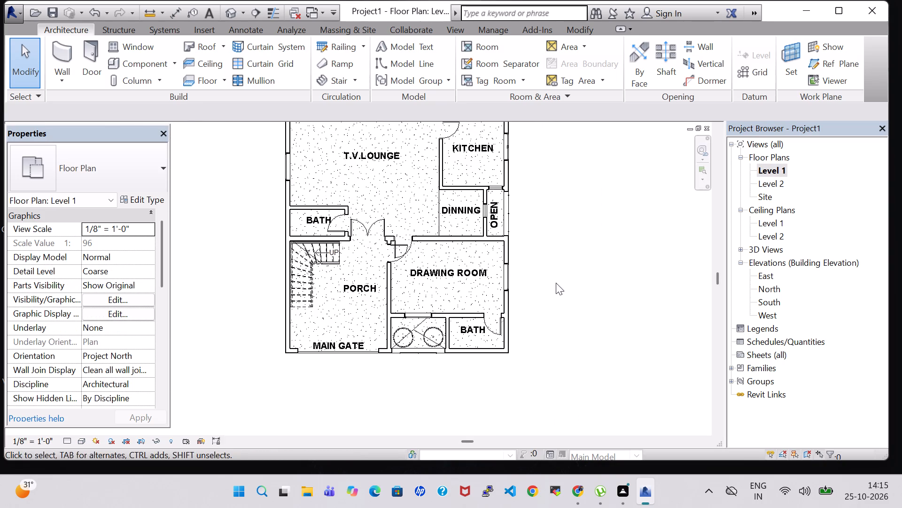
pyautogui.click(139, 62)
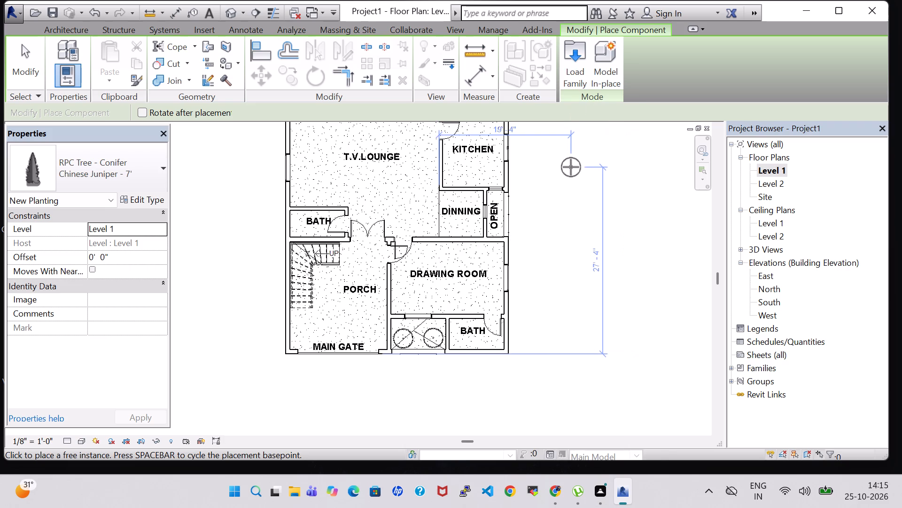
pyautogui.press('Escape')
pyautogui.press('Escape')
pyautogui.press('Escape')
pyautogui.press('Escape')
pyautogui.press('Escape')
# Load the RPC Beetle car family from the US Imperial Entourage folder for component placement.
pyautogui.click(131, 67)
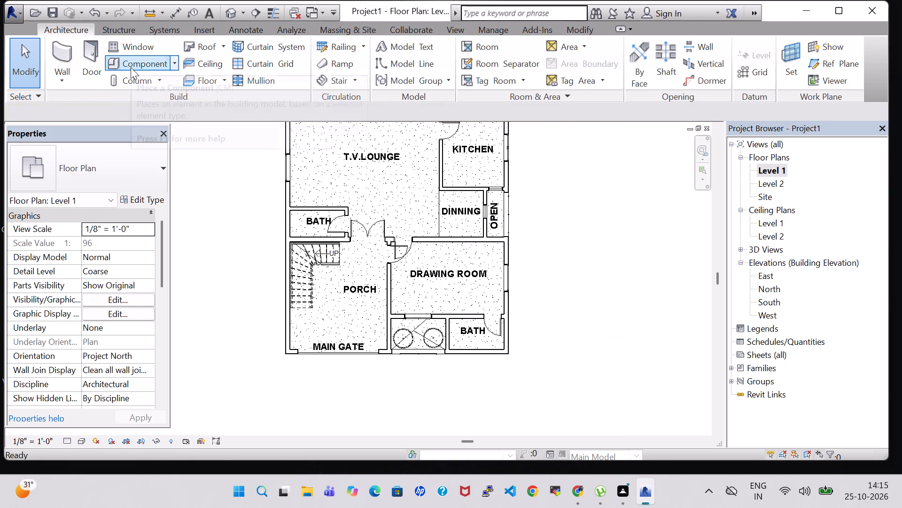
pyautogui.click(575, 74)
pyautogui.scroll(-1, 536, 267)
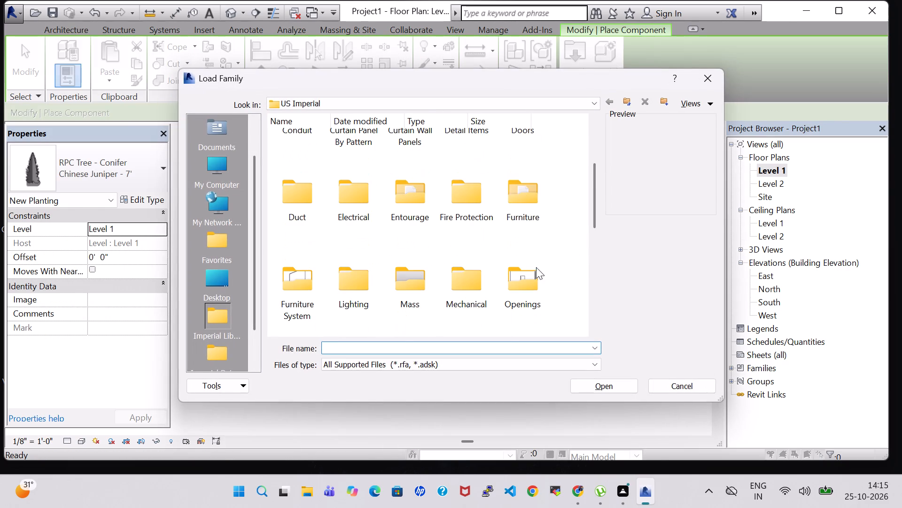
pyautogui.doubleClick(515, 195)
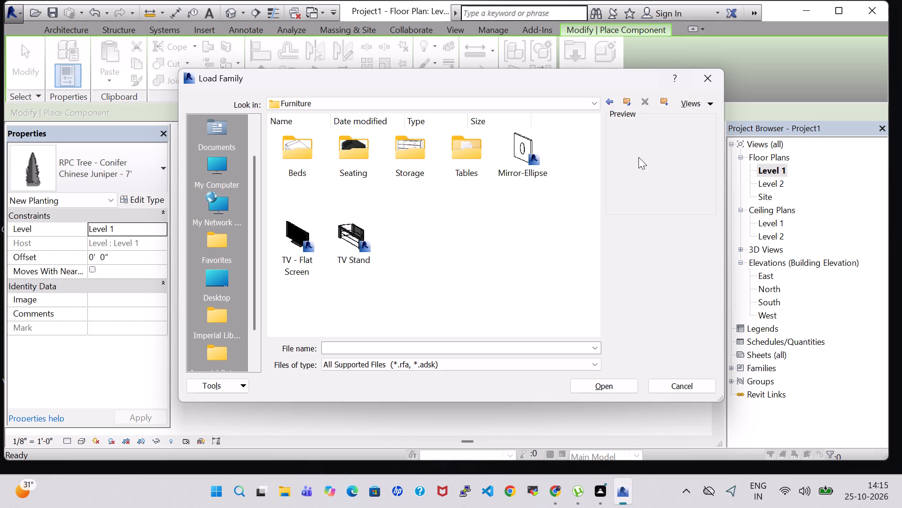
pyautogui.click(607, 100)
pyautogui.scroll(-1, 420, 242)
pyautogui.doubleClick(411, 193)
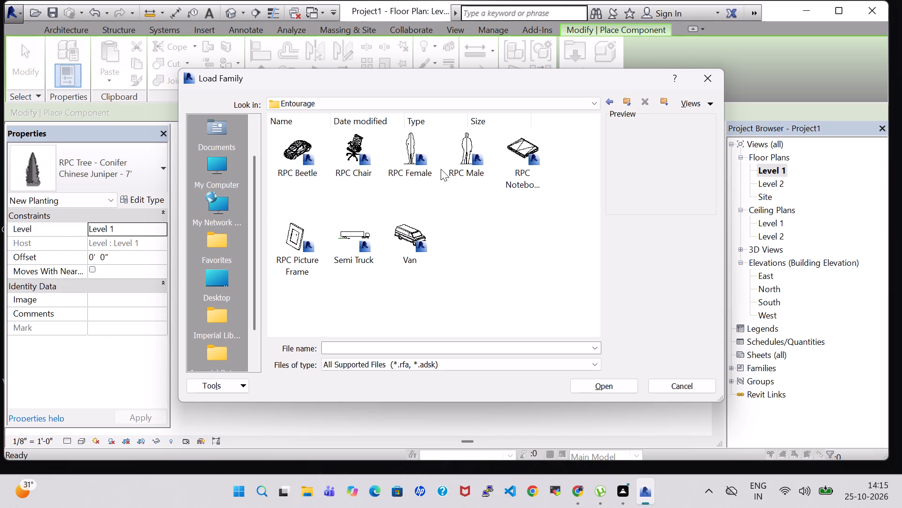
pyautogui.click(294, 162)
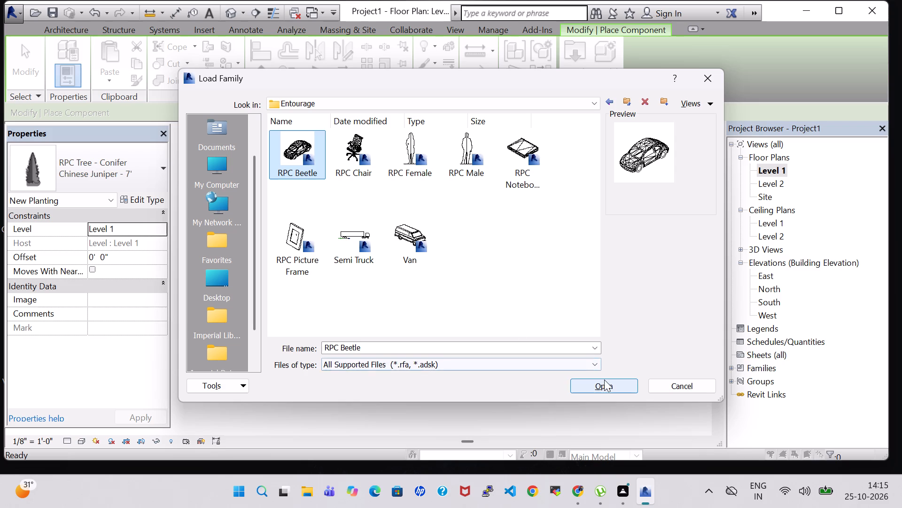
pyautogui.click(605, 380)
# Place one RPC Beetle car lengthwise in the porch behind the main gate, beside the stair.
pyautogui.scroll(4, 337, 308)
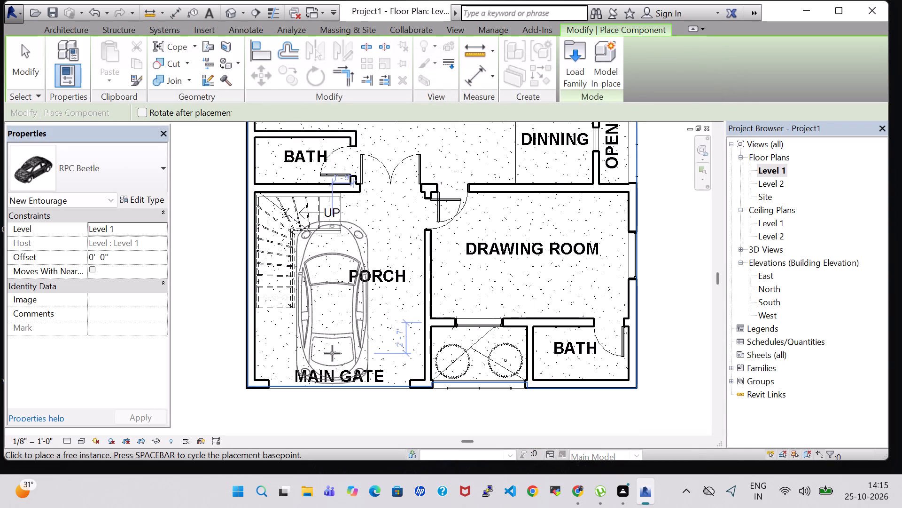
pyautogui.scroll(-2, 332, 353)
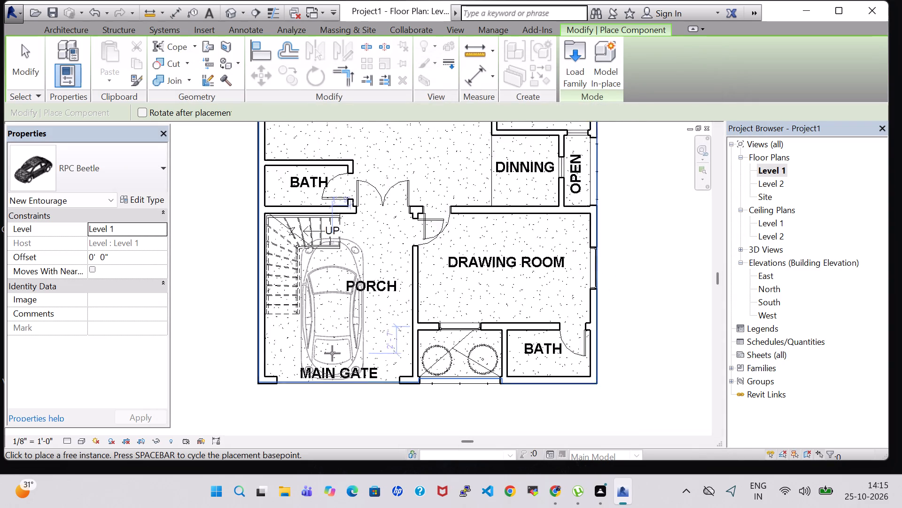
pyautogui.scroll(-1, 332, 353)
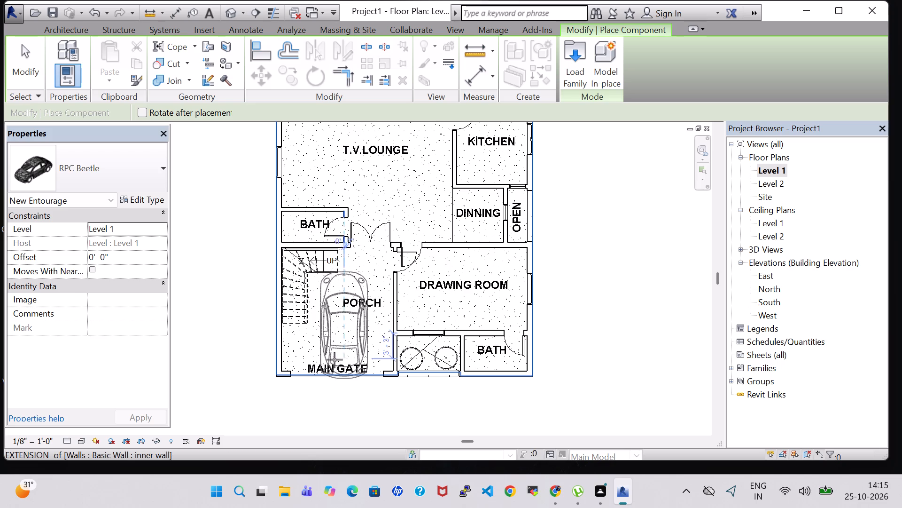
pyautogui.click(329, 346)
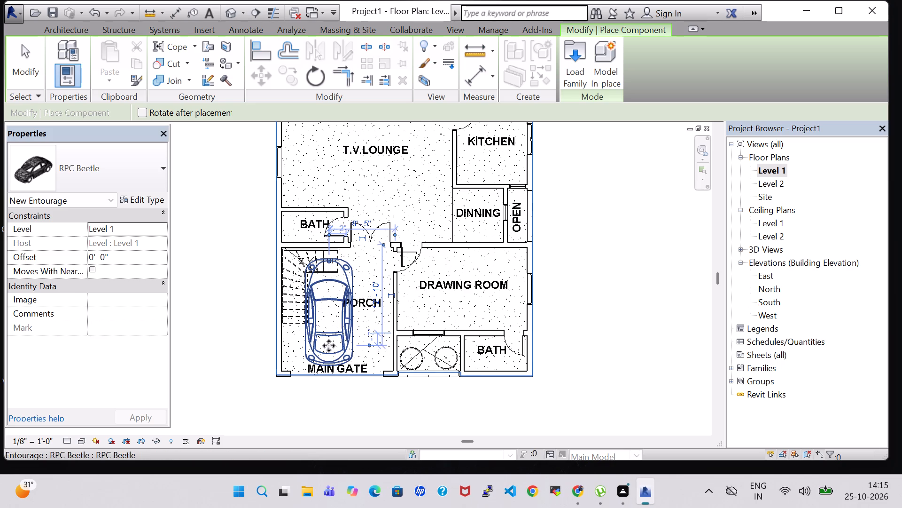
pyautogui.press('Escape')
pyautogui.press('Escape')
# Examine the RPC Beetle's type properties and its VW Beetle [4] render appearance settings.
pyautogui.click(347, 278)
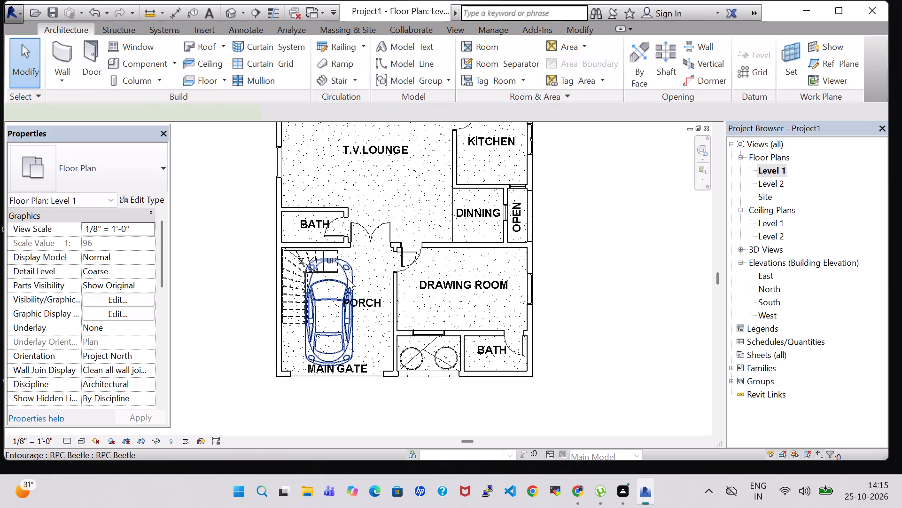
pyautogui.click(159, 201)
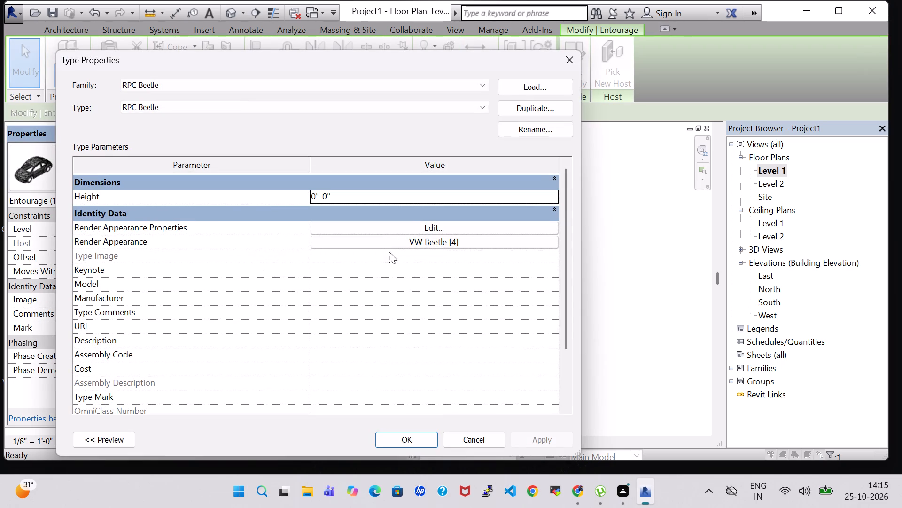
pyautogui.scroll(-2, 337, 244)
pyautogui.scroll(-7, 356, 307)
pyautogui.scroll(3, 356, 303)
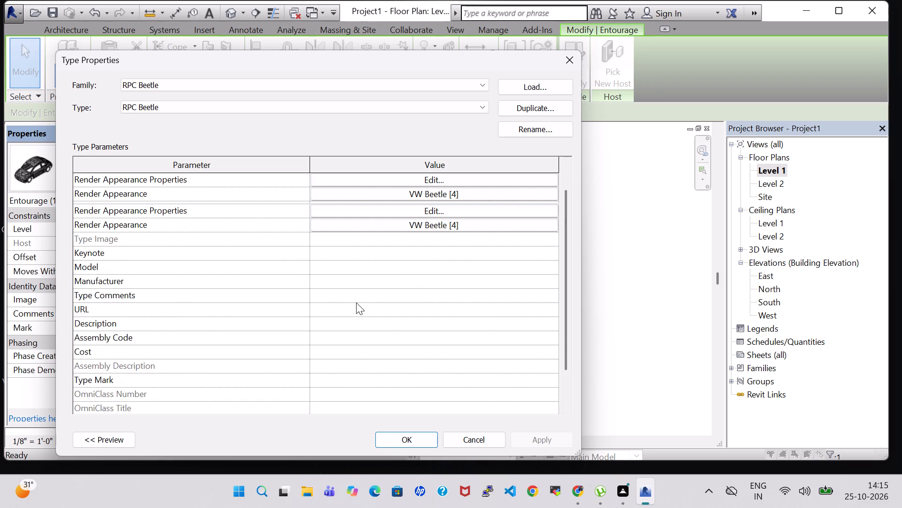
pyautogui.click(441, 225)
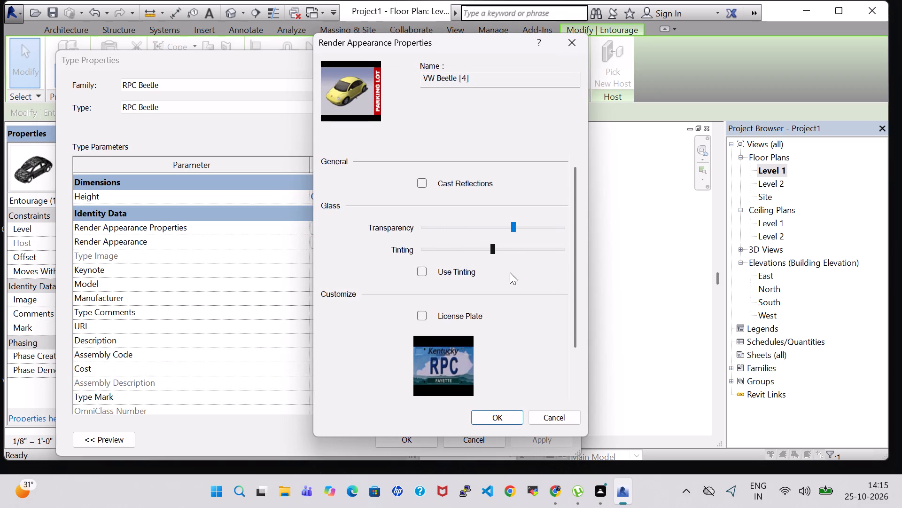
pyautogui.scroll(-1, 513, 313)
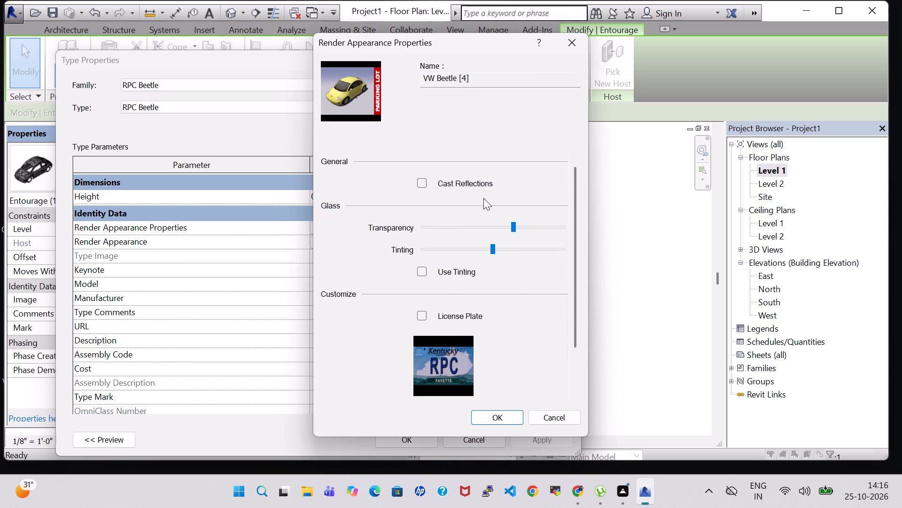
pyautogui.click(574, 45)
pyautogui.scroll(-1, 428, 206)
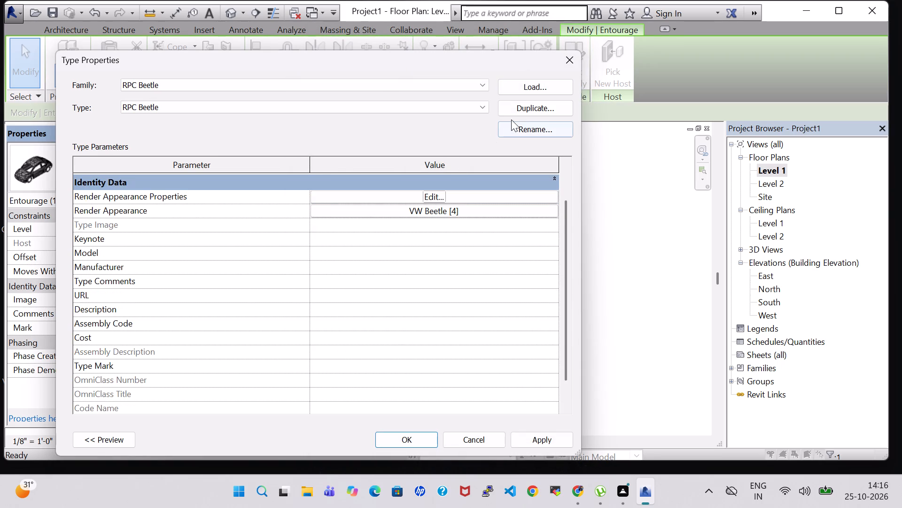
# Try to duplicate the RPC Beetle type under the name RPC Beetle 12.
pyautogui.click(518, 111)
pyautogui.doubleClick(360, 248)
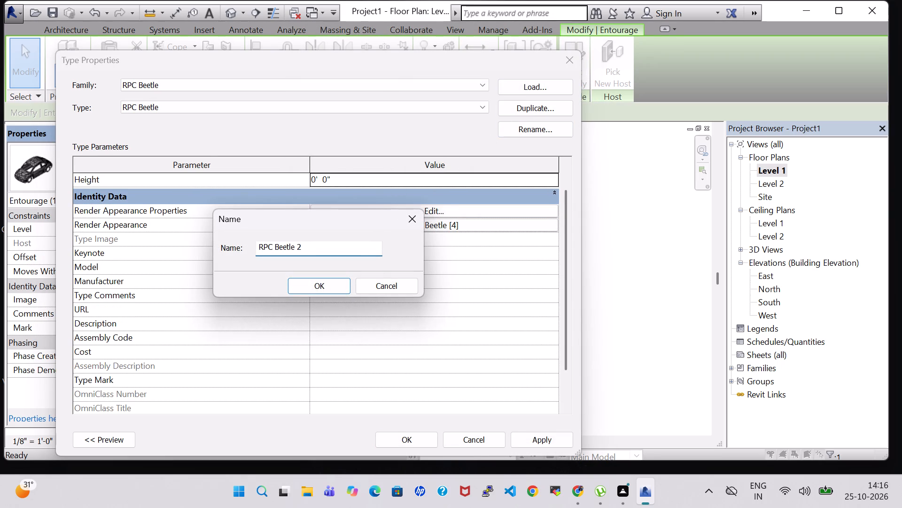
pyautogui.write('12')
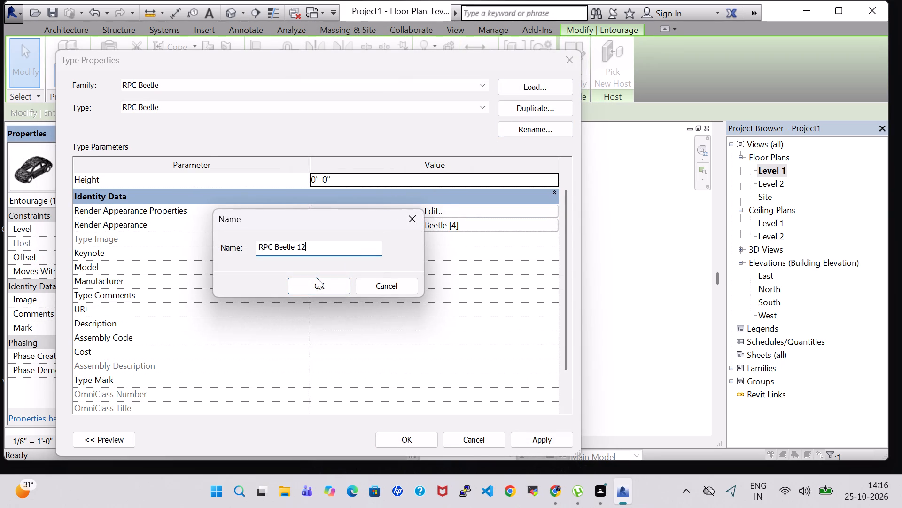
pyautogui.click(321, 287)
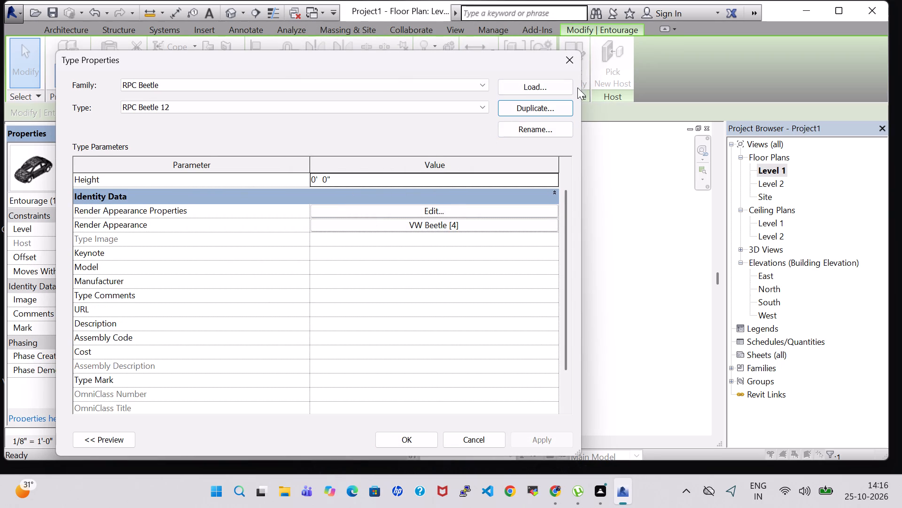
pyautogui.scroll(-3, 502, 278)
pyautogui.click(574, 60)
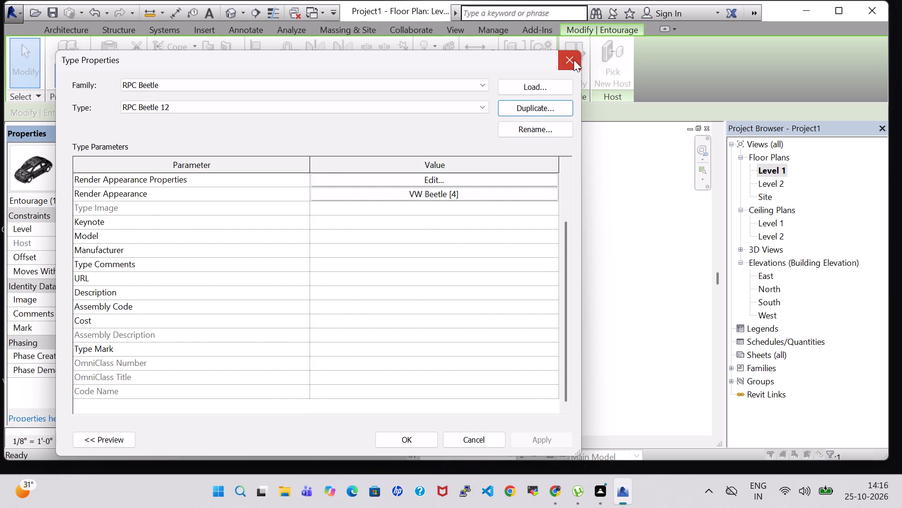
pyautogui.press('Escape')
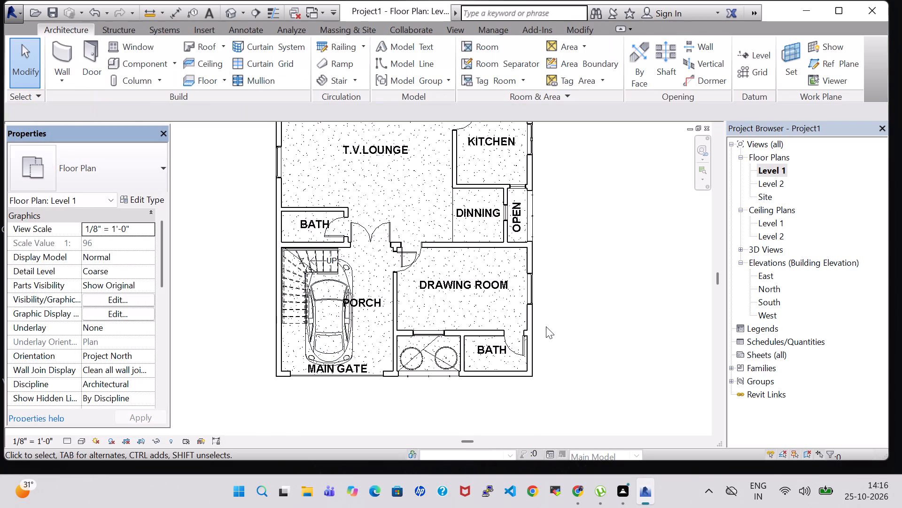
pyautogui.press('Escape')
# Check which family types are available for the porch car.
pyautogui.click(337, 319)
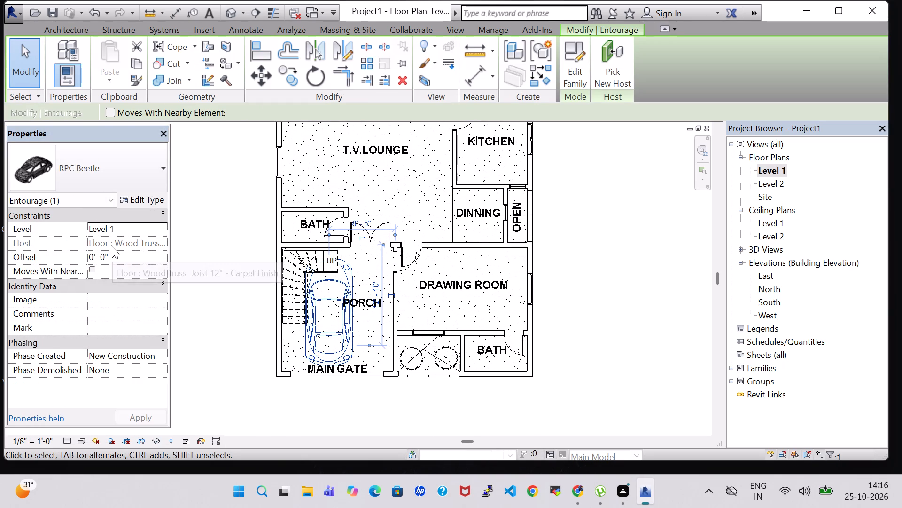
pyautogui.click(151, 185)
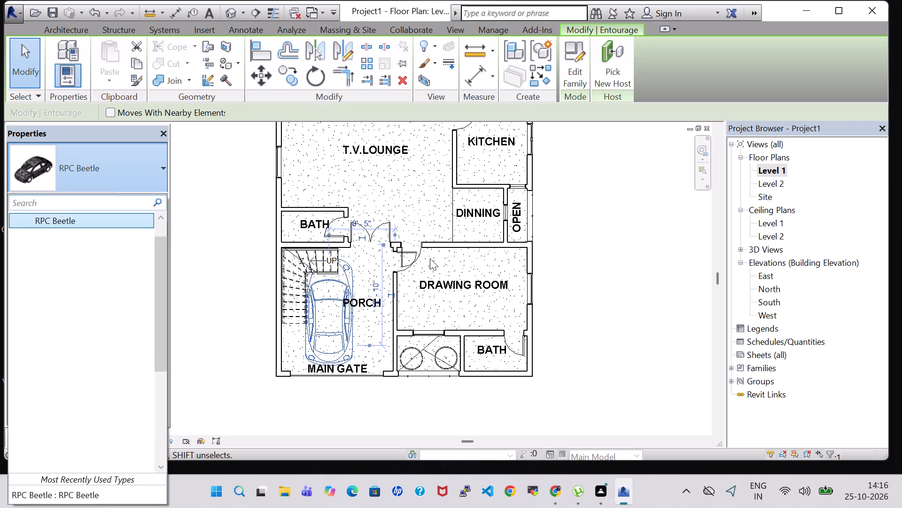
pyautogui.click(595, 248)
# Nudge the porch car away from the stair until its centre is about 4' 1" from the drawing room wall.
pyautogui.click(333, 319)
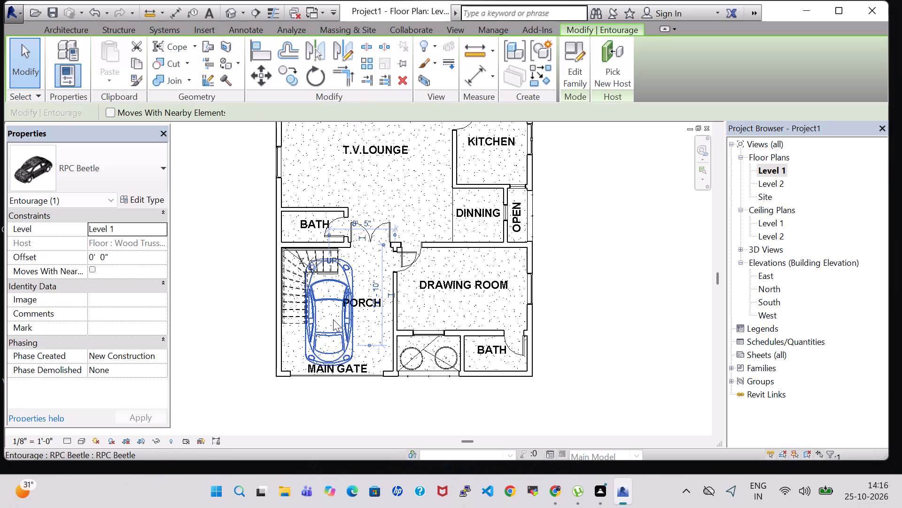
pyautogui.press('Right')
pyautogui.press('Right')
pyautogui.press('Right')
pyautogui.press('Right')
pyautogui.press('Right')
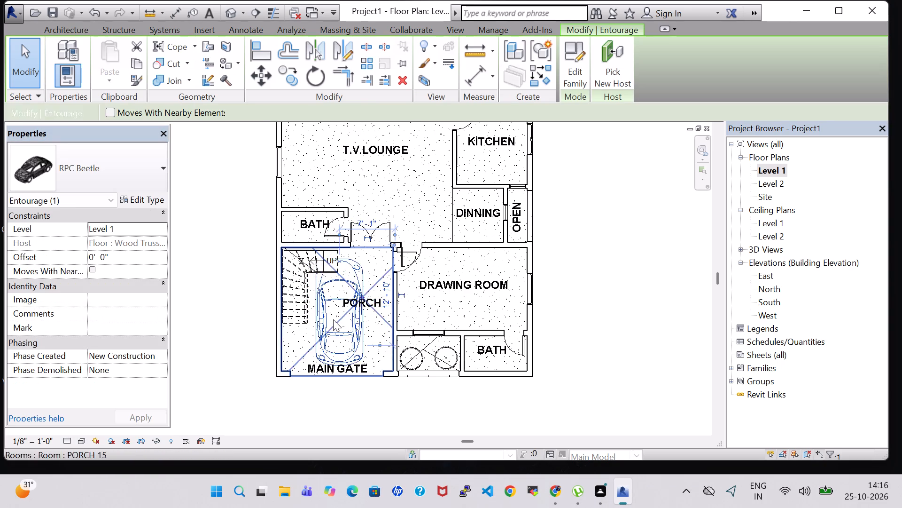
pyautogui.press('Right')
pyautogui.press('Right')
pyautogui.press('Right')
pyautogui.press('Right')
pyautogui.press('Right')
pyautogui.press('Right')
pyautogui.press('Right')
pyautogui.press('Right')
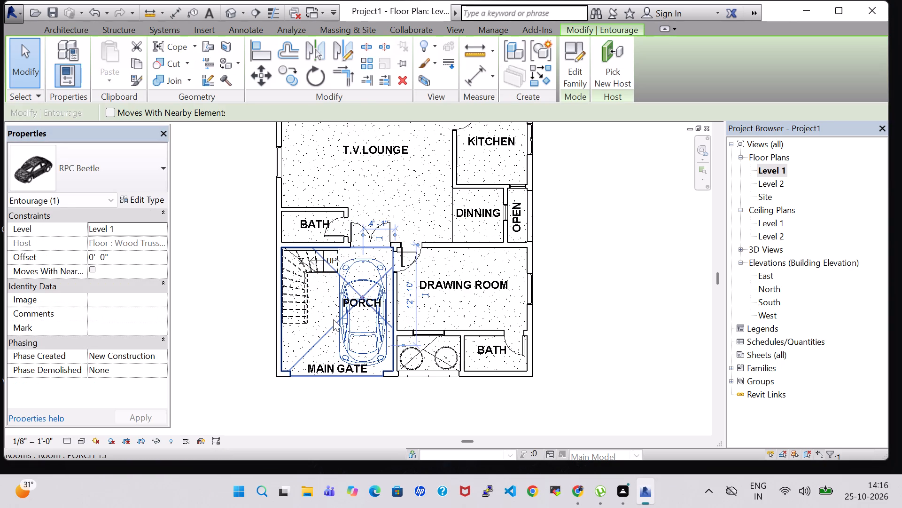
pyautogui.click(588, 289)
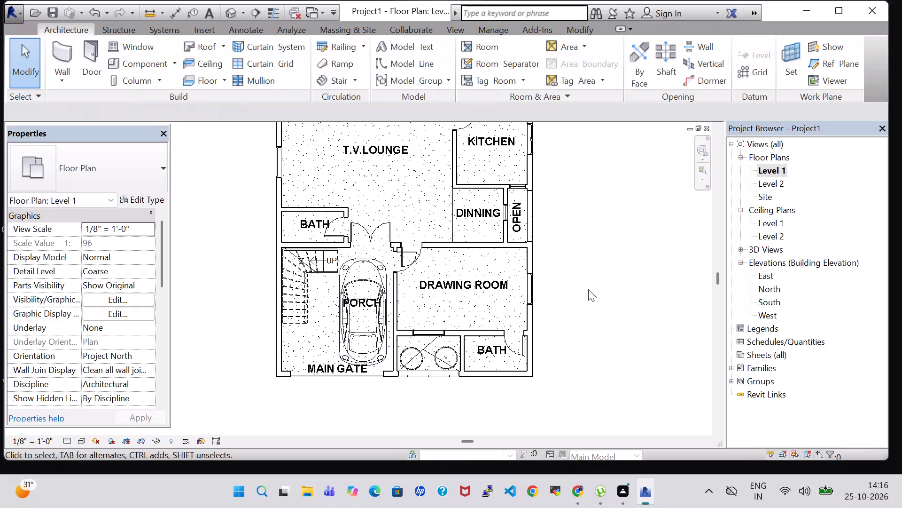
# Nudge the PORCH room tag toward the main gate and slightly toward the drawing room, centring it over the car.
pyautogui.click(364, 306)
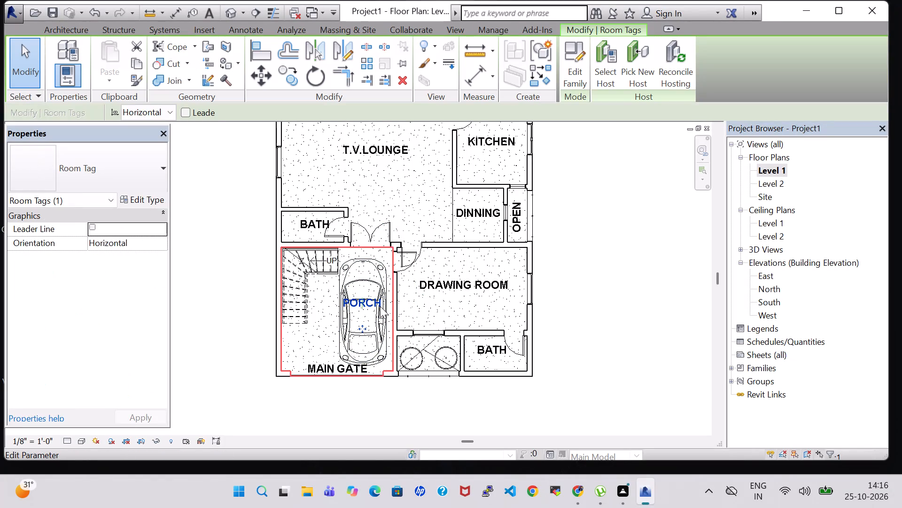
pyautogui.press('Down')
pyautogui.press('Down')
pyautogui.press('Down')
pyautogui.press('Down')
pyautogui.press('Right')
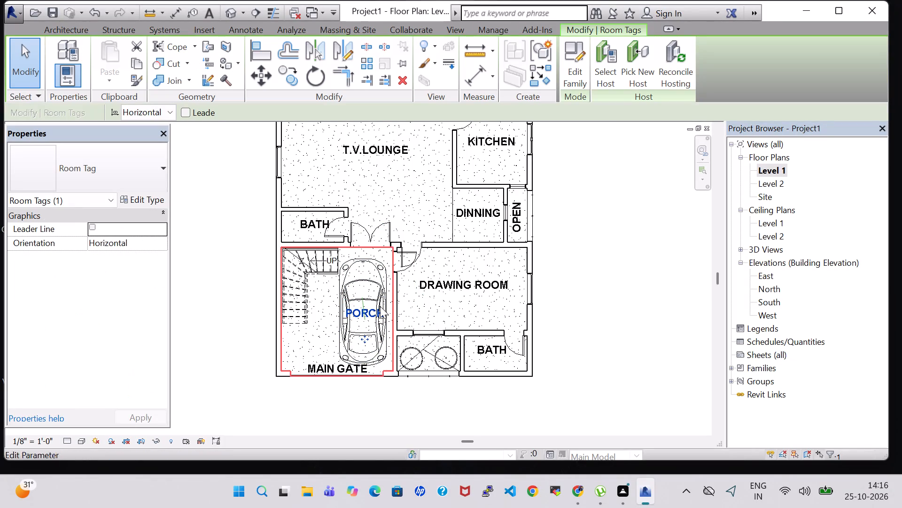
pyautogui.click(729, 256)
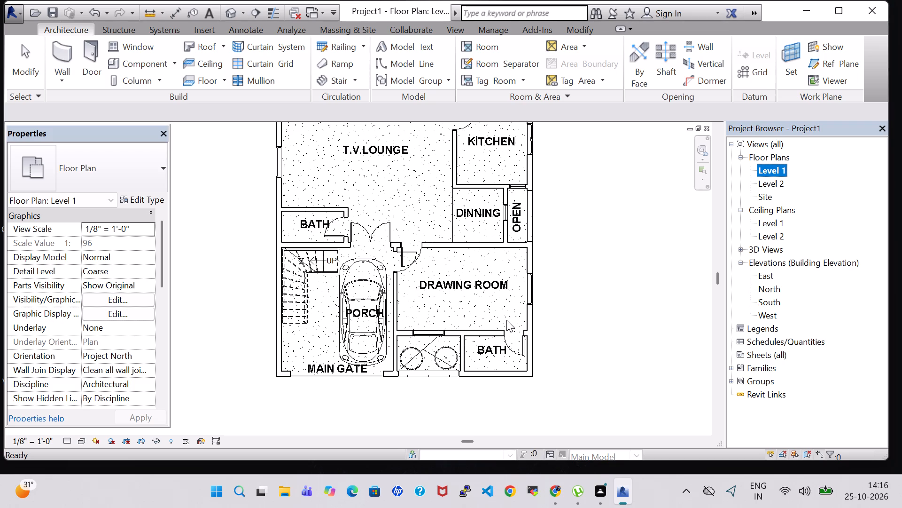
pyautogui.press('Escape')
# Nudge the car toward the main gate, to about 13' 6" from the porch's rear wall.
pyautogui.click(356, 264)
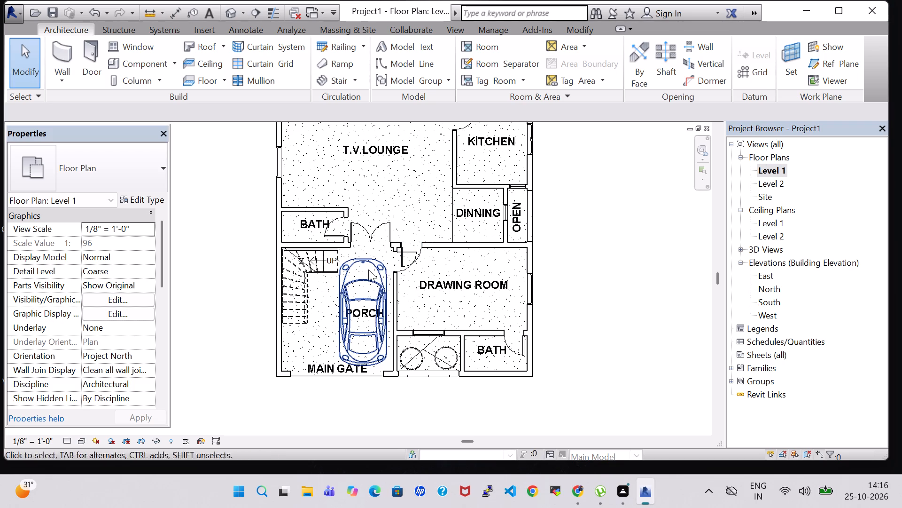
pyautogui.click(367, 270)
pyautogui.press('Down')
pyautogui.press('Down')
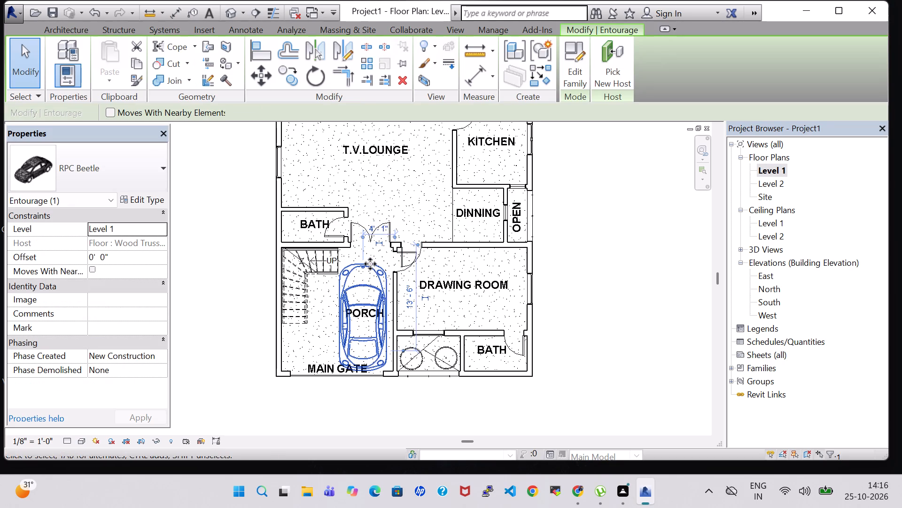
pyautogui.press('Left')
pyautogui.press('Down')
pyautogui.press('Right')
pyautogui.press('Up')
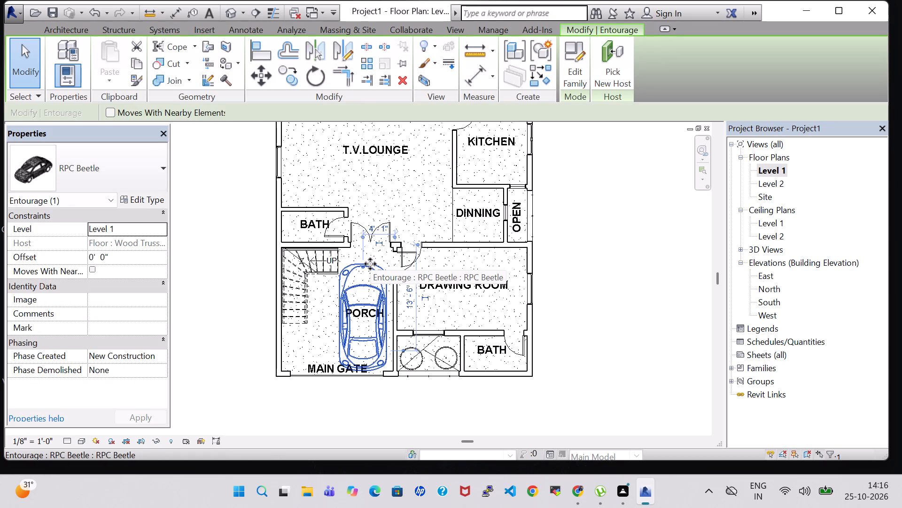
# Check the car's position in the porch in the 3D view, then return to the Level 1 floor plan.
pyautogui.click(230, 8)
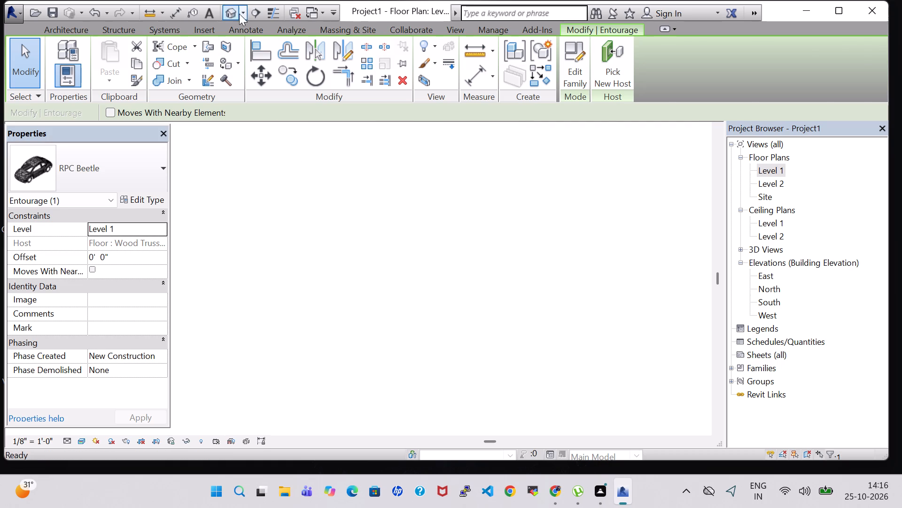
pyautogui.keyDown('shift'); pyautogui.middleClick(637, 342); pyautogui.keyUp('shift')
pyautogui.keyDown('shift'); pyautogui.moveTo(637, 342); pyautogui.dragTo(637, 337, button='middle'); pyautogui.keyUp('shift')
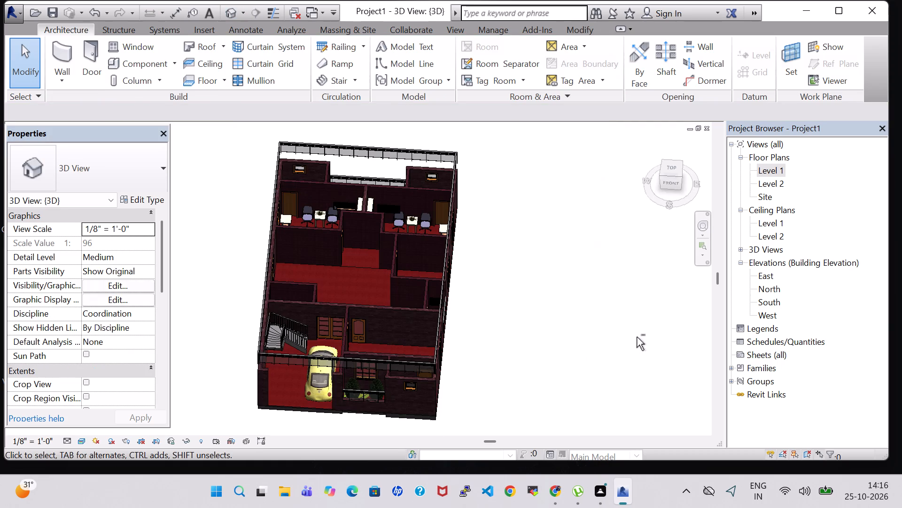
pyautogui.keyDown('shift'); pyautogui.moveTo(637, 337); pyautogui.dragTo(635, 317, button='middle'); pyautogui.keyUp('shift')
pyautogui.scroll(4, 476, 360)
pyautogui.keyDown('shift'); pyautogui.moveTo(482, 353); pyautogui.dragTo(486, 285, button='middle'); pyautogui.keyUp('shift')
pyautogui.moveTo(486, 285); pyautogui.dragTo(608, 280, button='middle')
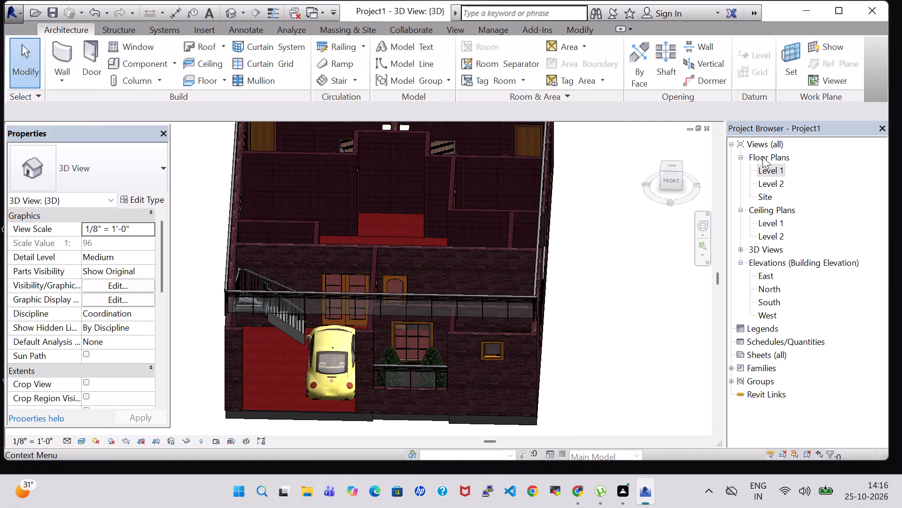
pyautogui.doubleClick(777, 170)
# Load the Toilet-Domestic-3D family from the US Imperial library's Plumbing > Architectural > Fixtures > Water Closets folder.
pyautogui.scroll(-1, 441, 308)
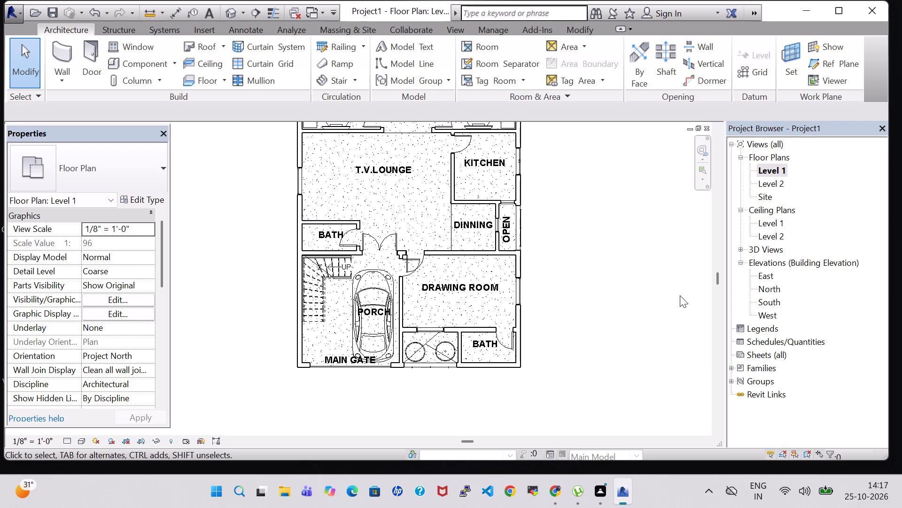
pyautogui.click(611, 270)
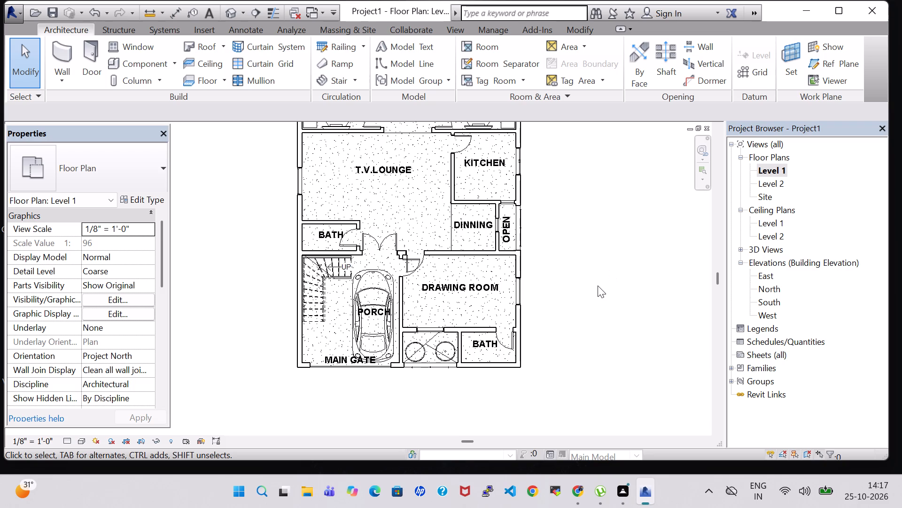
pyautogui.moveTo(574, 263); pyautogui.dragTo(569, 317, button='middle')
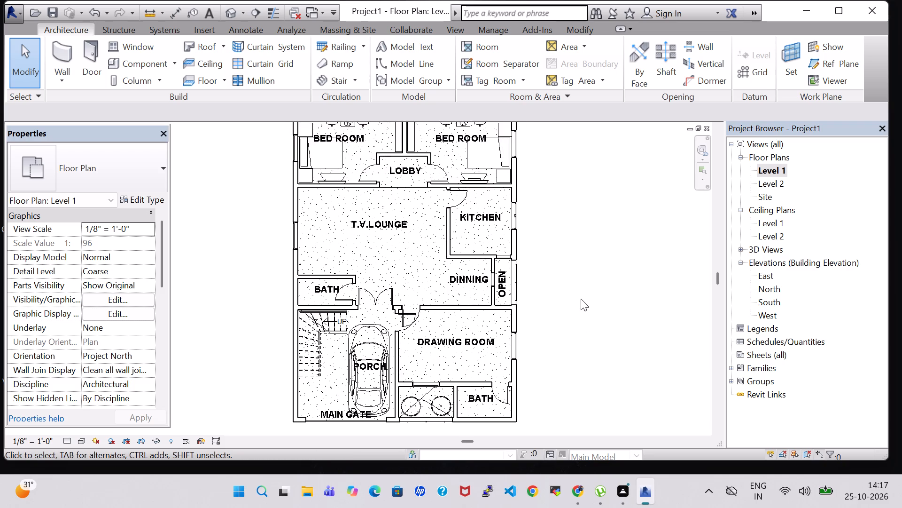
pyautogui.scroll(-1, 581, 299)
pyautogui.moveTo(586, 215); pyautogui.dragTo(555, 251, button='middle')
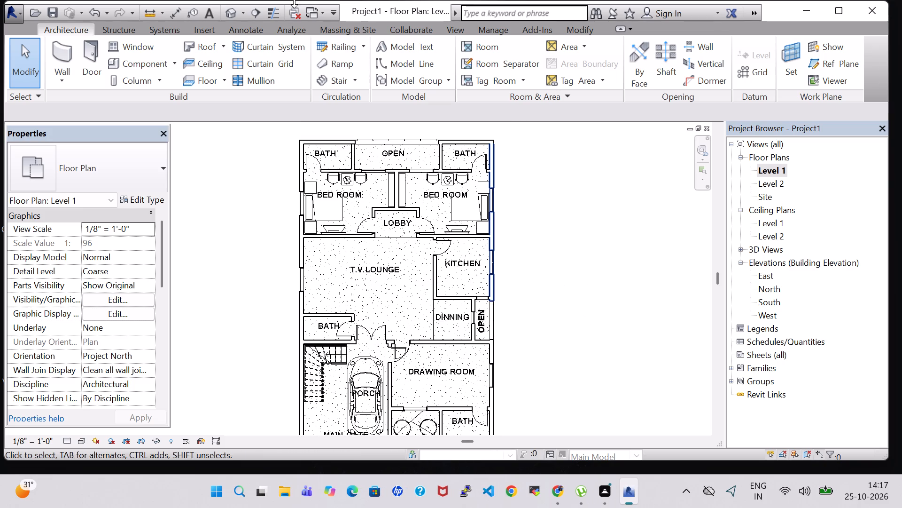
pyautogui.click(122, 63)
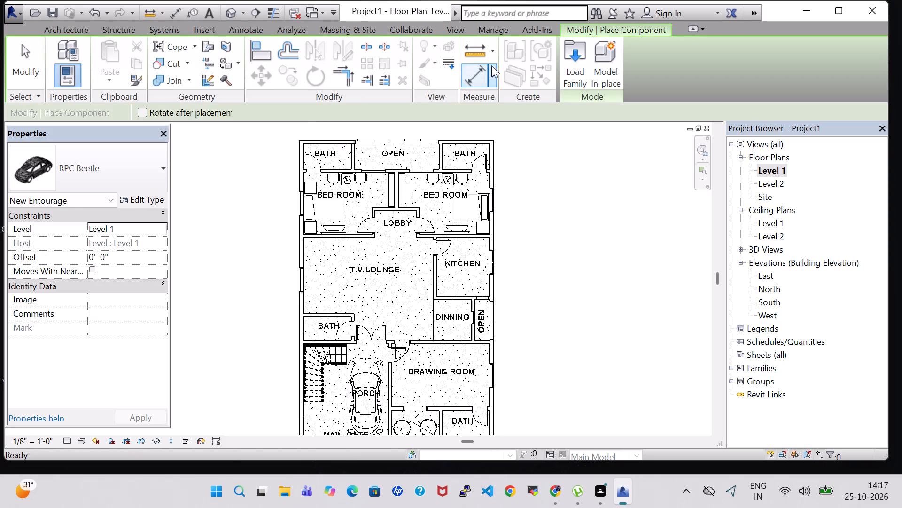
pyautogui.click(565, 72)
pyautogui.scroll(-1, 445, 237)
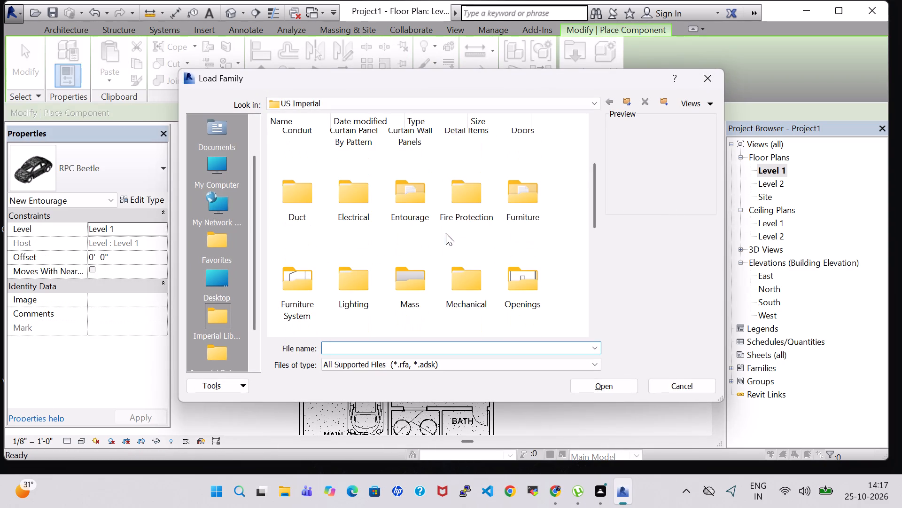
pyautogui.scroll(-3, 517, 200)
pyautogui.scroll(1, 427, 218)
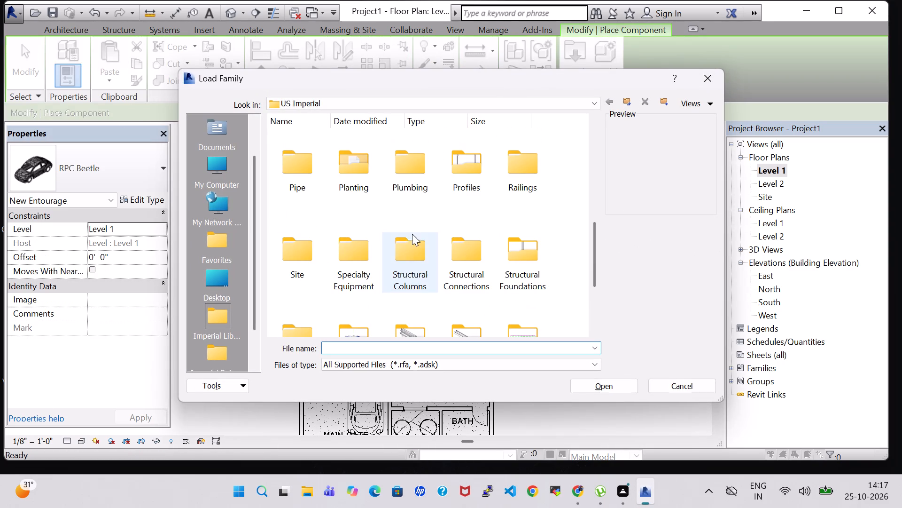
pyautogui.doubleClick(407, 183)
pyautogui.doubleClick(307, 158)
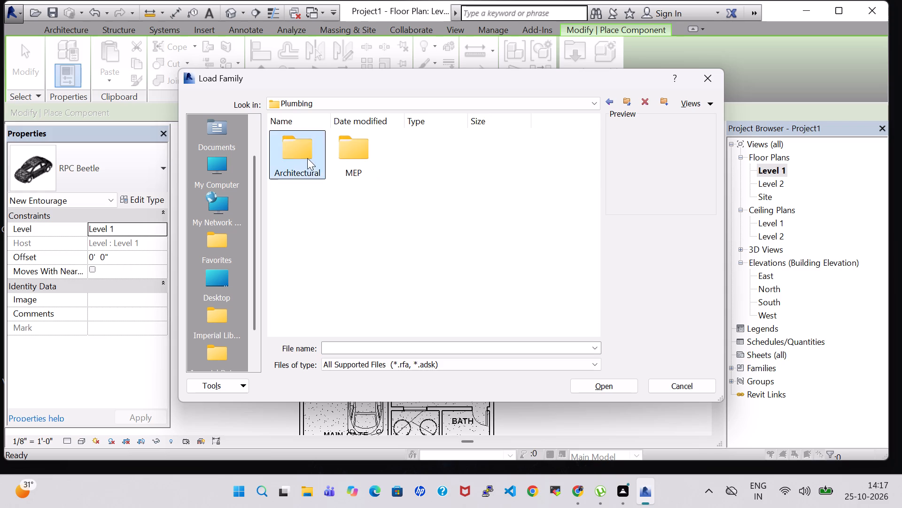
pyautogui.doubleClick(352, 152)
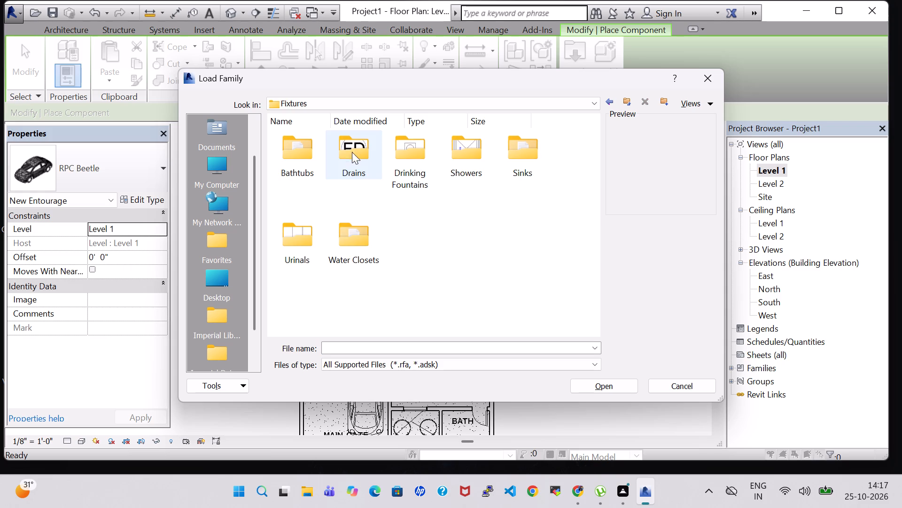
pyautogui.doubleClick(345, 247)
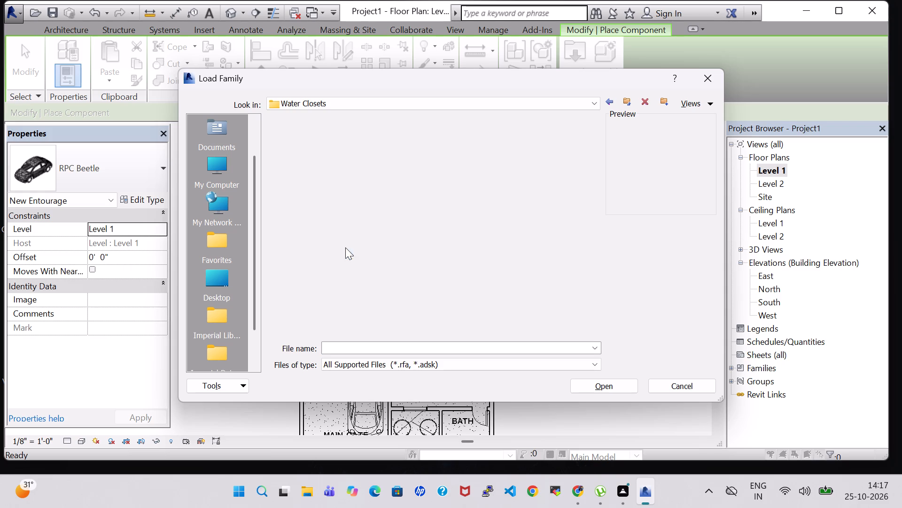
pyautogui.click(469, 151)
pyautogui.click(617, 383)
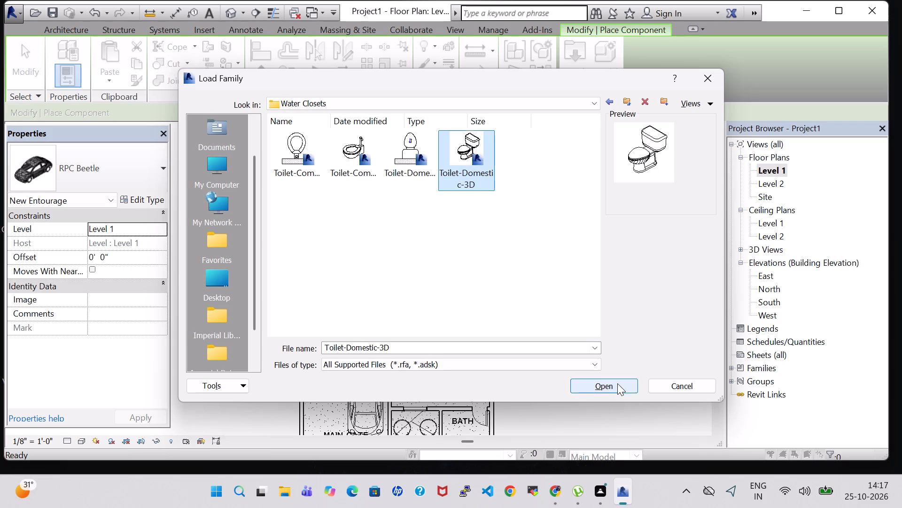
# Place the toilet in the bath beside the T.V. lounge, rotated with its tank against the exterior wall, about 1' 1" from the lounge-side wall.
pyautogui.scroll(9, 319, 314)
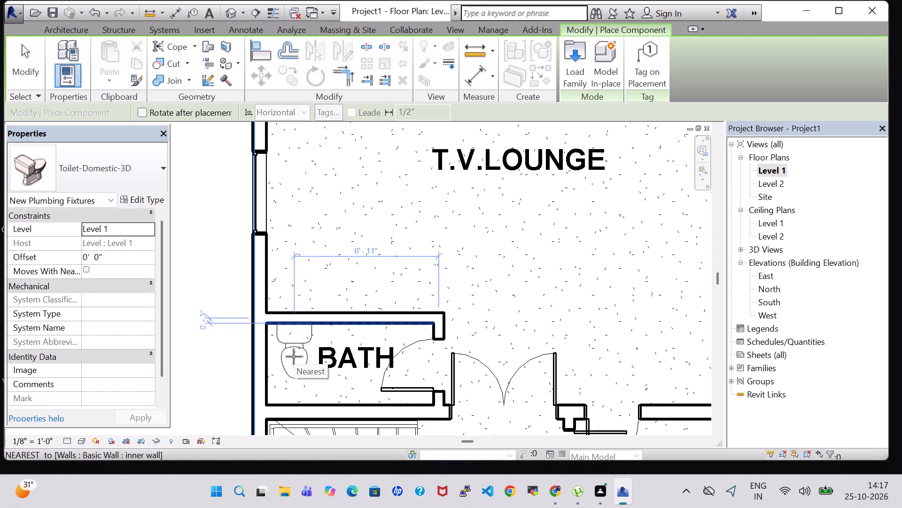
pyautogui.press('space')
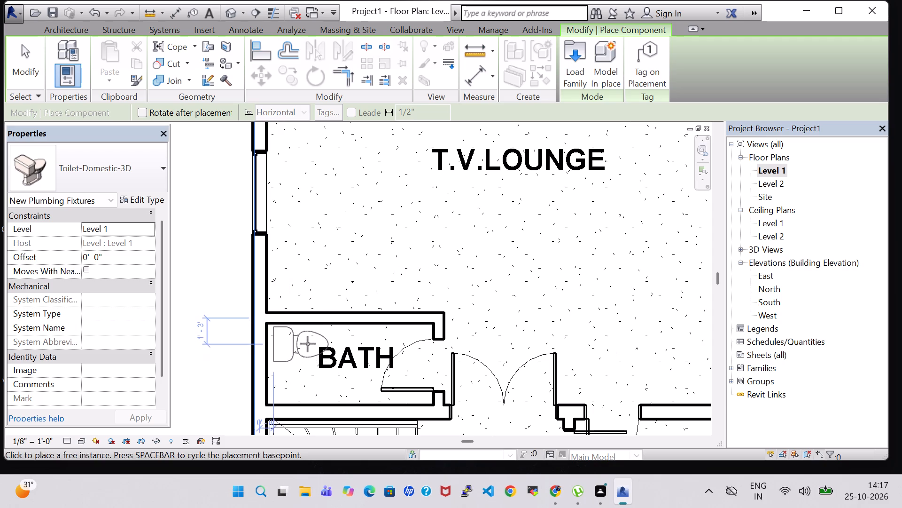
pyautogui.click(302, 341)
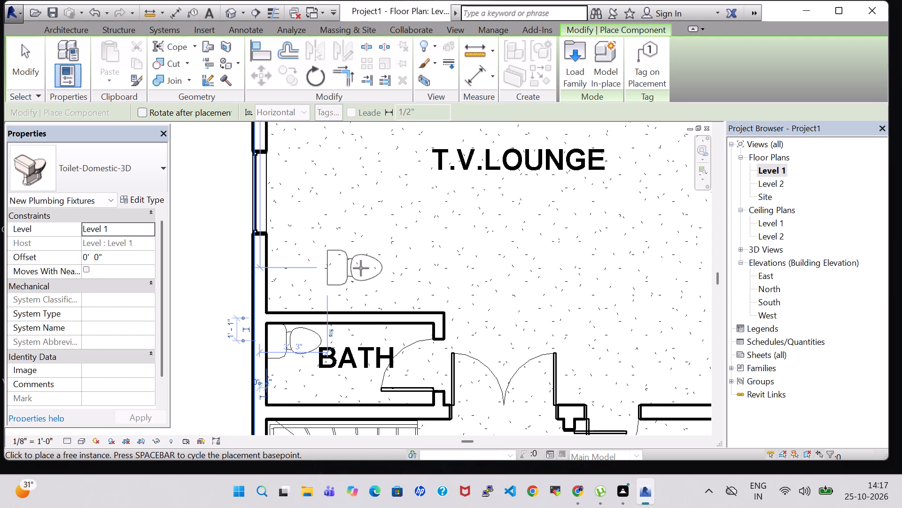
pyautogui.press('Escape')
pyautogui.press('Escape')
# Load the Tub-Free Standing-3D family from the US Imperial library's Plumbing > Architectural > Fixtures > Bathtubs folder.
pyautogui.click(131, 62)
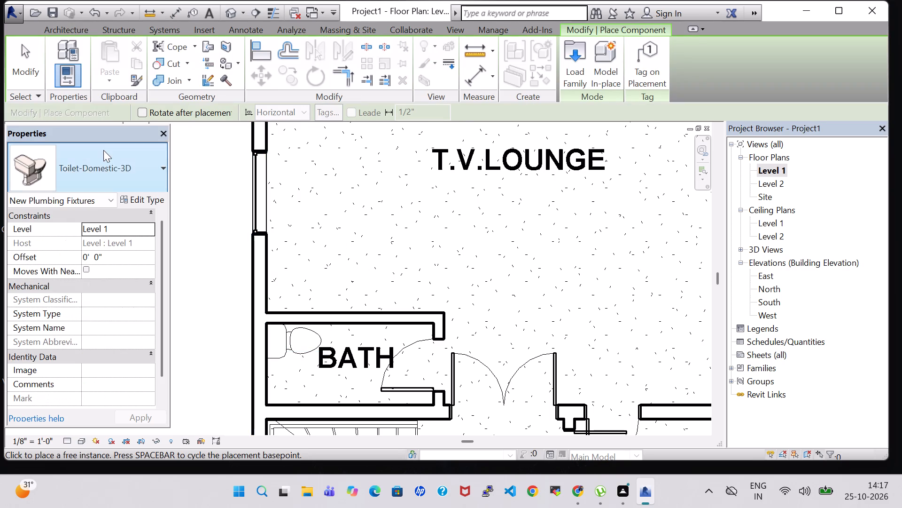
pyautogui.click(103, 150)
pyautogui.press('Escape')
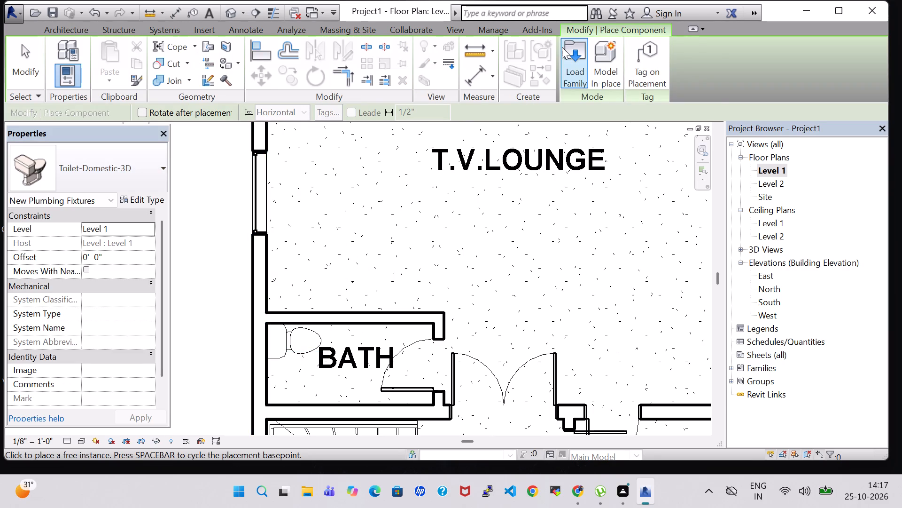
pyautogui.click(578, 57)
pyautogui.scroll(-4, 371, 191)
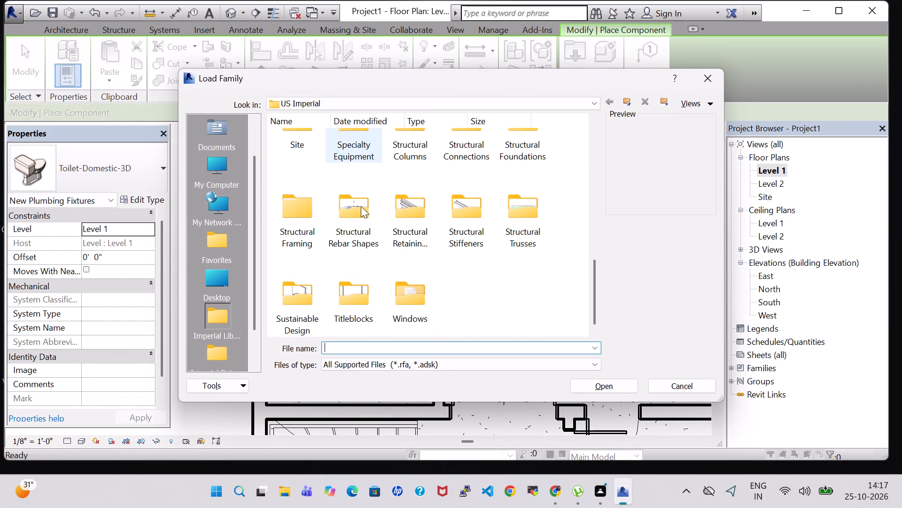
pyautogui.scroll(2, 361, 206)
pyautogui.doubleClick(404, 287)
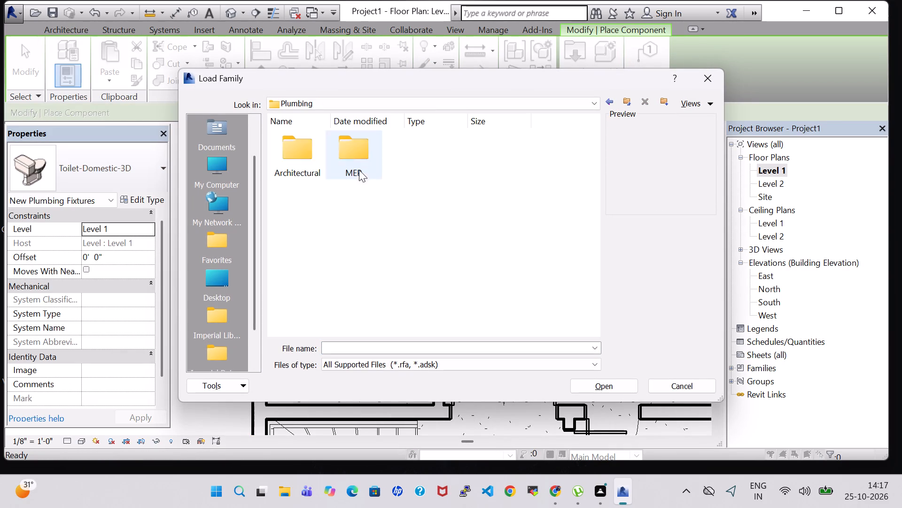
pyautogui.doubleClick(306, 160)
pyautogui.doubleClick(352, 163)
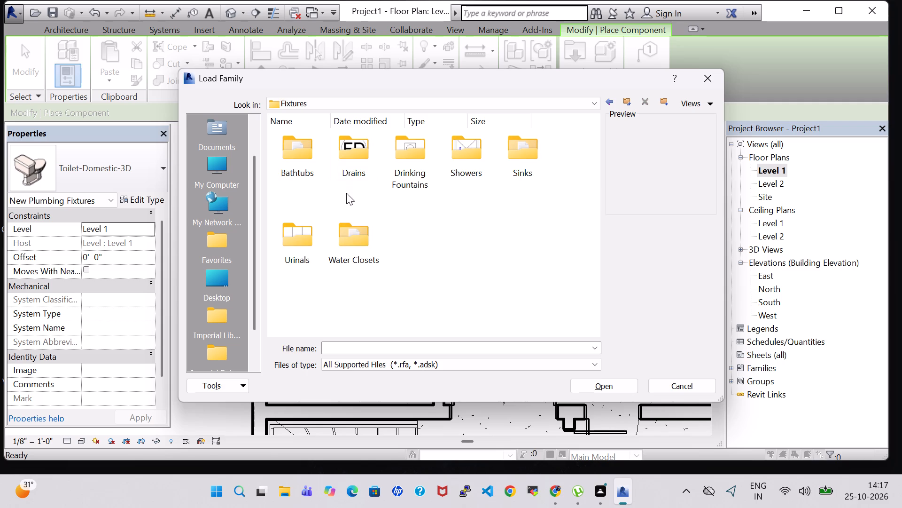
pyautogui.doubleClick(297, 152)
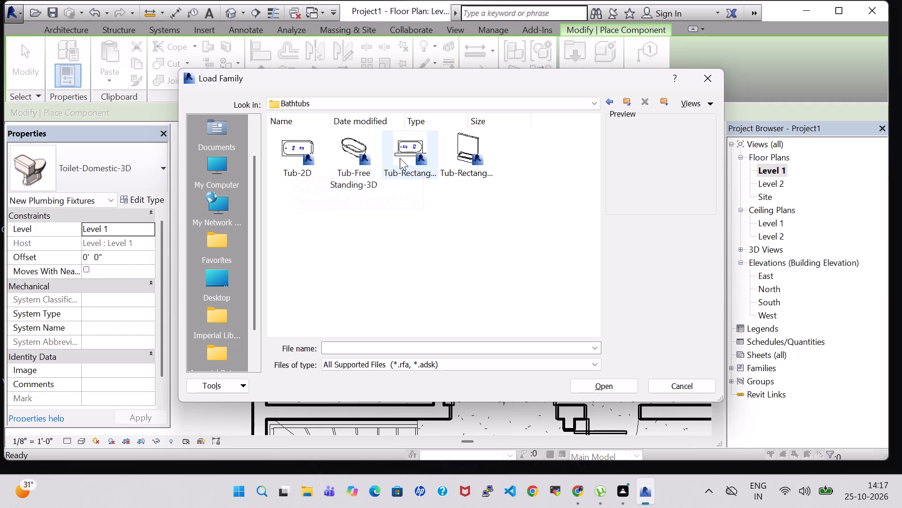
pyautogui.click(360, 152)
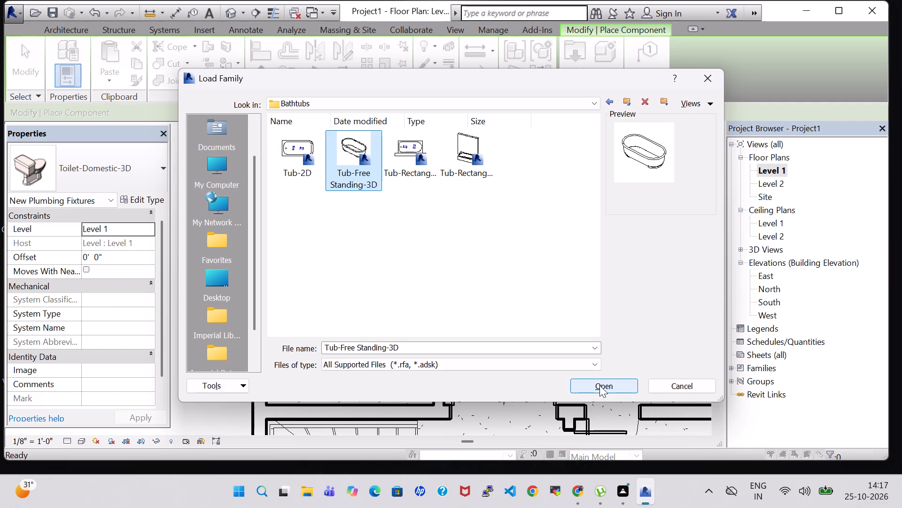
pyautogui.click(599, 385)
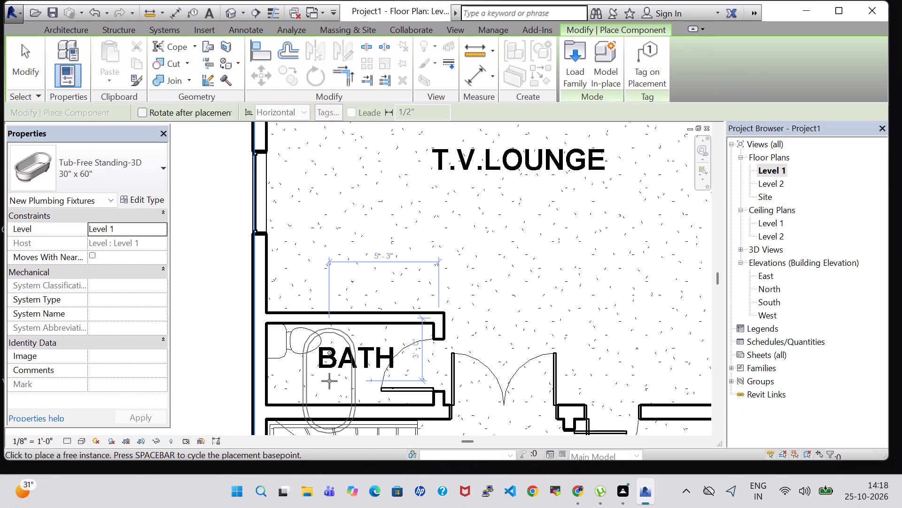
# Place the 30" x 60" tub lengthwise along the bath's stair-side wall, its centre about 2' 10" from the exterior wall.
pyautogui.press('space')
pyautogui.scroll(4, 329, 381)
pyautogui.moveTo(329, 380); pyautogui.dragTo(350, 308, button='middle')
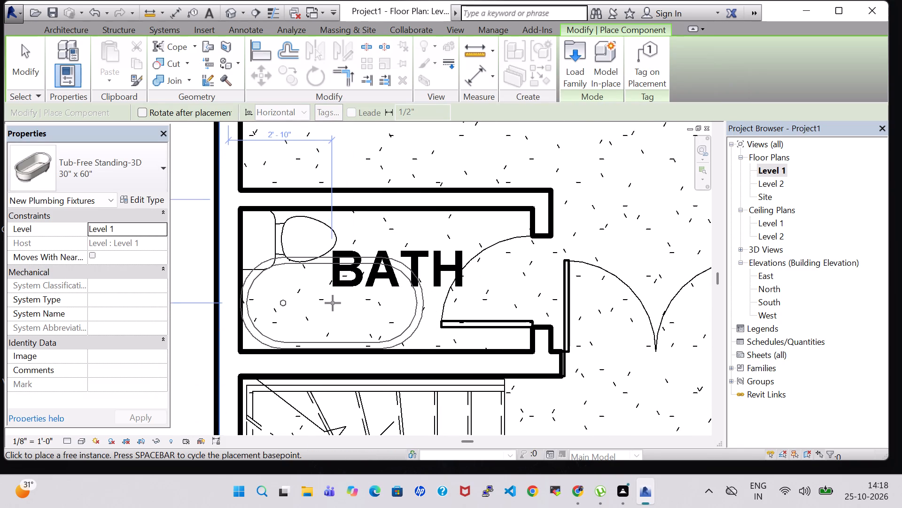
pyautogui.click(333, 303)
pyautogui.press('Escape')
pyautogui.press('Escape')
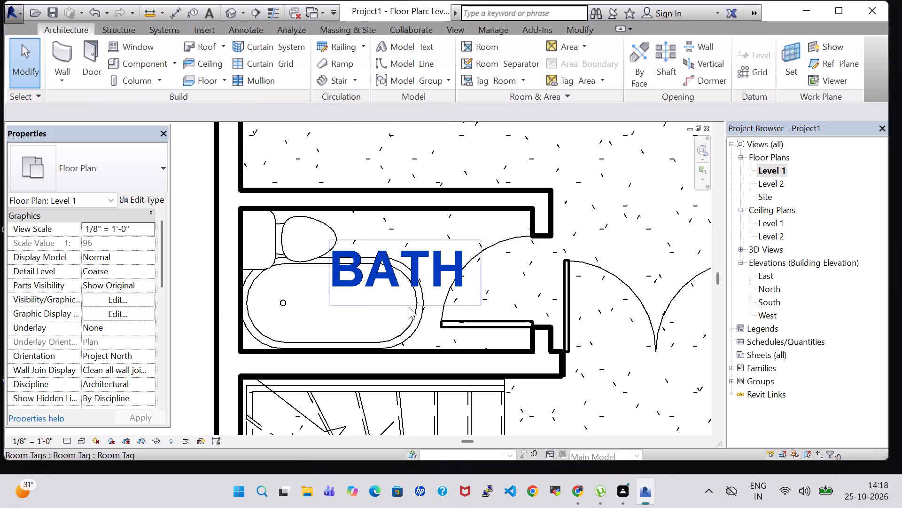
# Set the bathtub type's width to 2' 0".
pyautogui.click(415, 320)
pyautogui.click(140, 198)
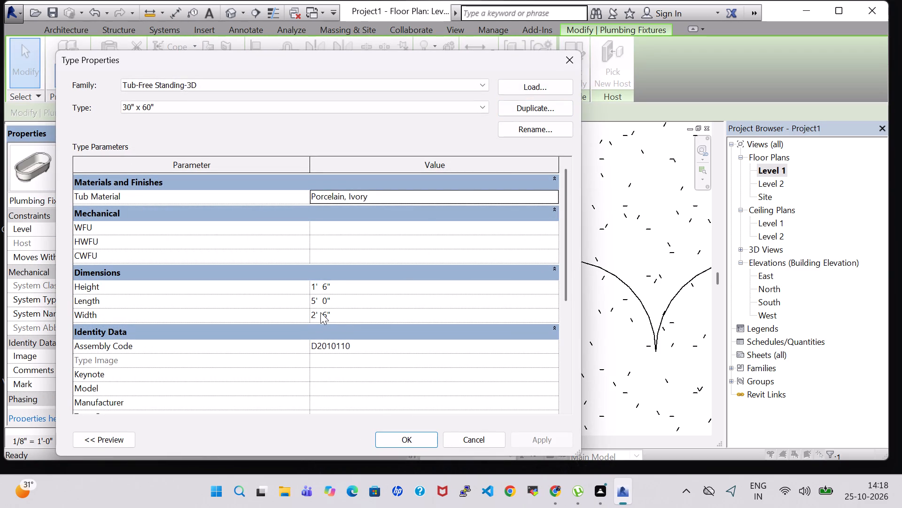
pyautogui.click(327, 315)
pyautogui.press('BackSpace')
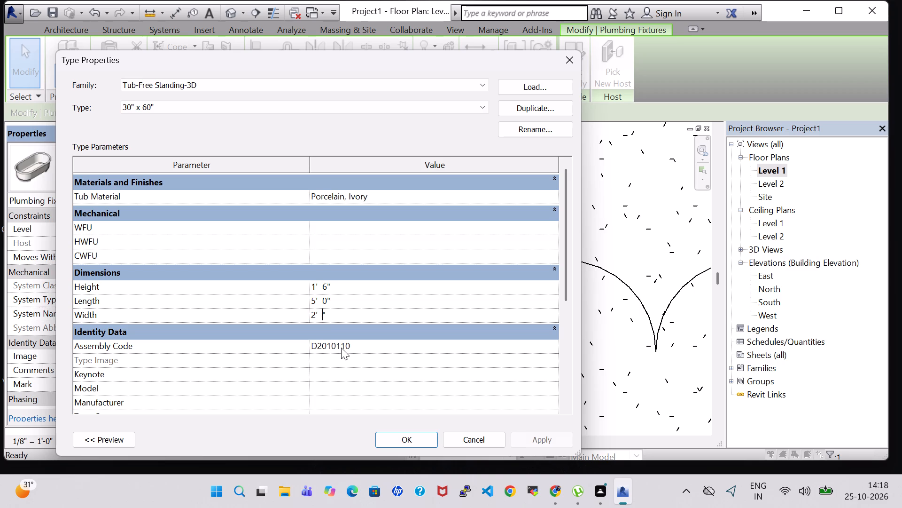
pyautogui.press('0')
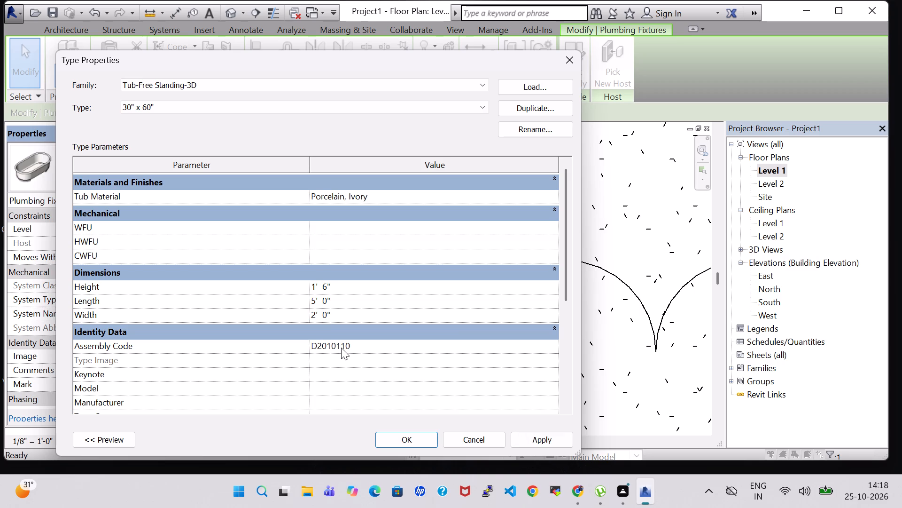
pyautogui.click(514, 439)
pyautogui.click(401, 440)
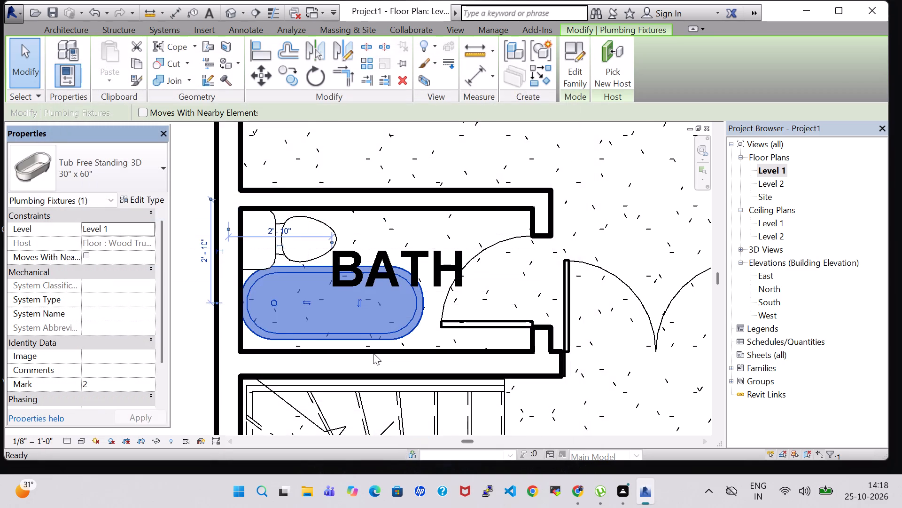
pyautogui.scroll(-1, 373, 353)
pyautogui.click(199, 279)
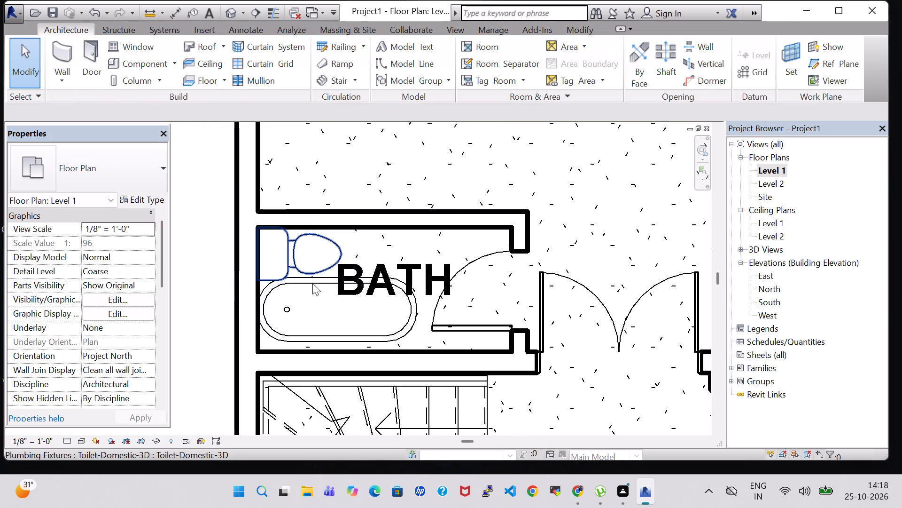
# Nudge the tub to about 3' 0" from the lounge-side wall and 2' 11" from the exterior wall, measured to its centre.
pyautogui.click(297, 285)
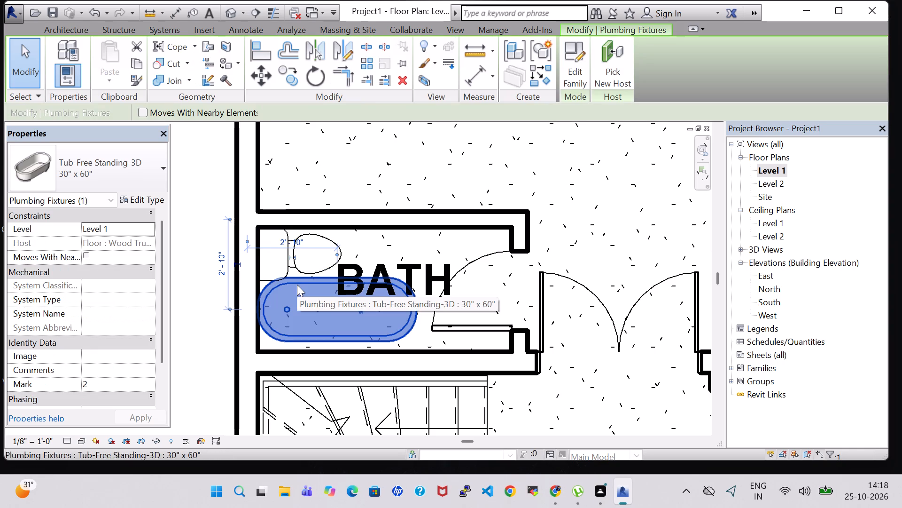
pyautogui.press('Down')
pyautogui.press('Down')
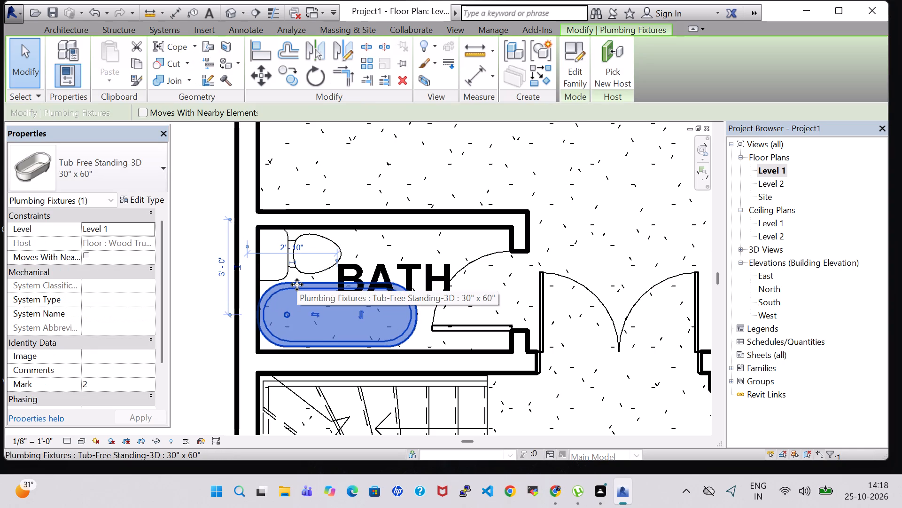
pyautogui.press('Right')
pyautogui.press('Right')
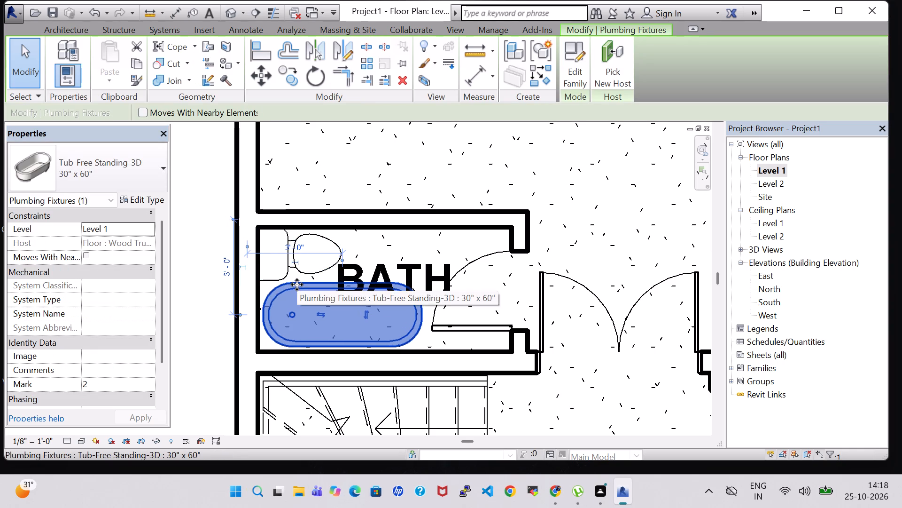
pyautogui.press('Left')
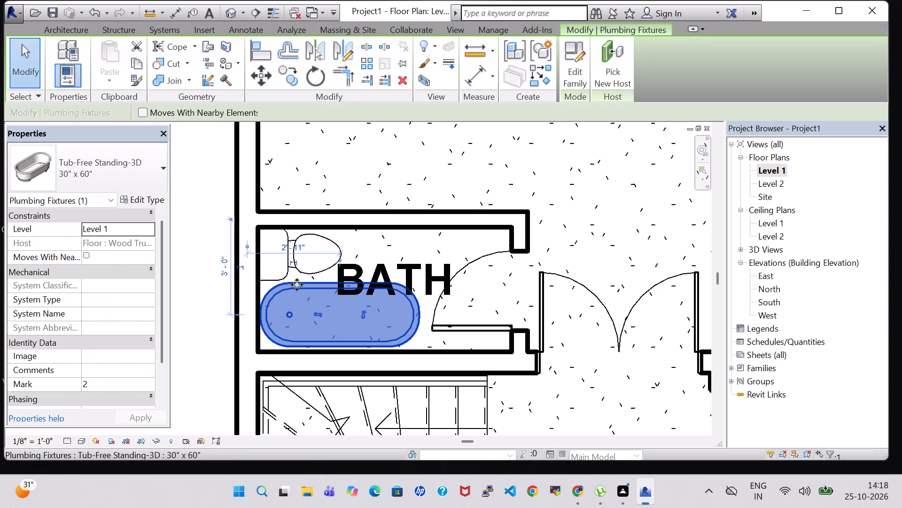
pyautogui.click(192, 286)
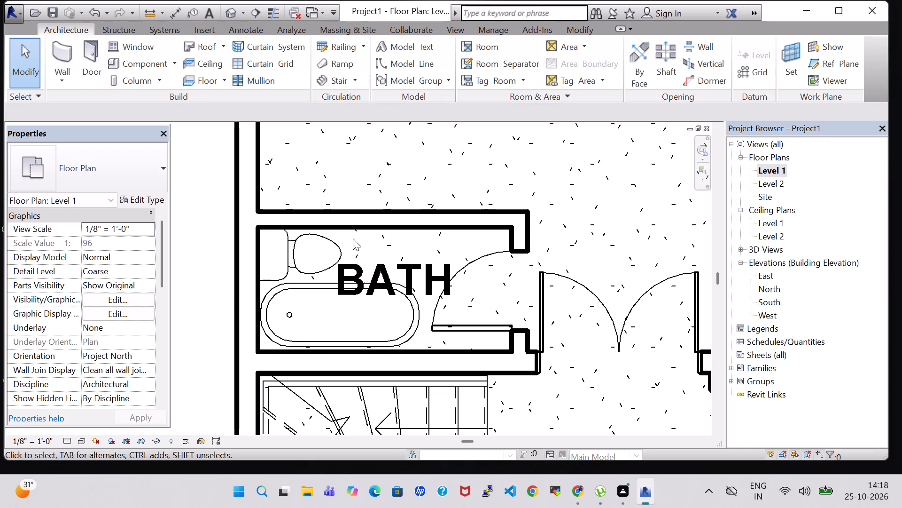
pyautogui.click(207, 189)
pyautogui.scroll(-2, 207, 189)
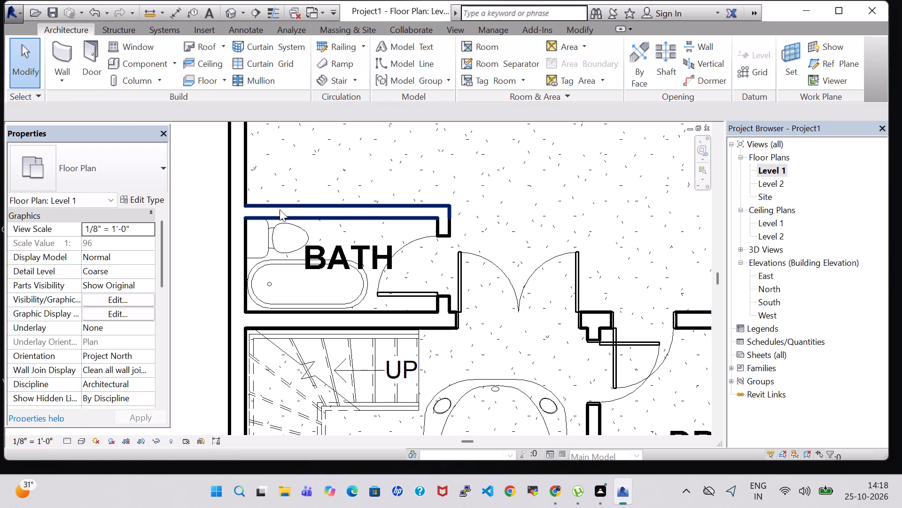
# Load the Sink Vanity-Square family from the US Imperial library's Plumbing > Architectural > Fixtures > Sinks folder.
pyautogui.click(136, 63)
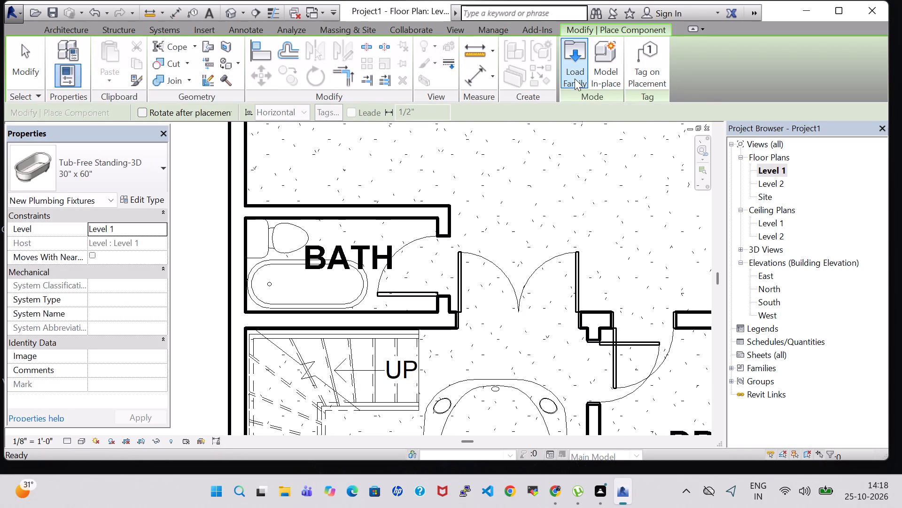
pyautogui.click(575, 79)
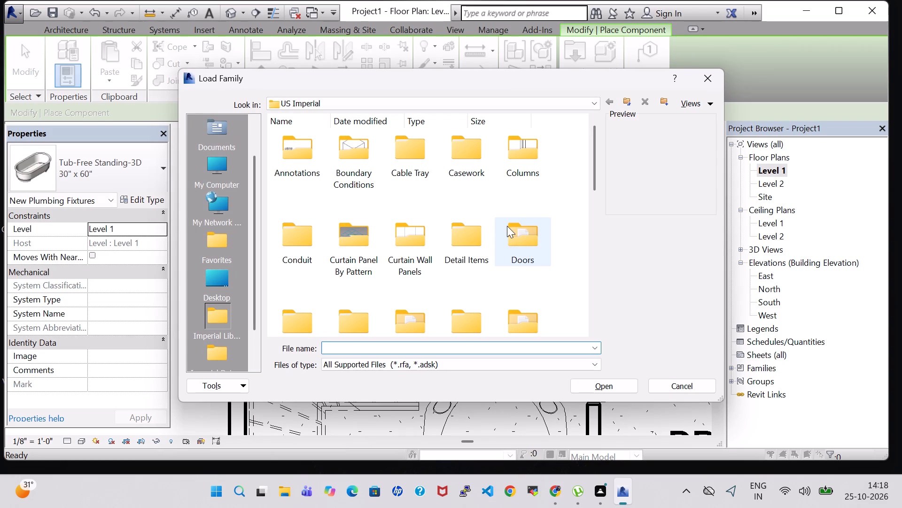
pyautogui.scroll(-3, 498, 246)
pyautogui.scroll(1, 423, 217)
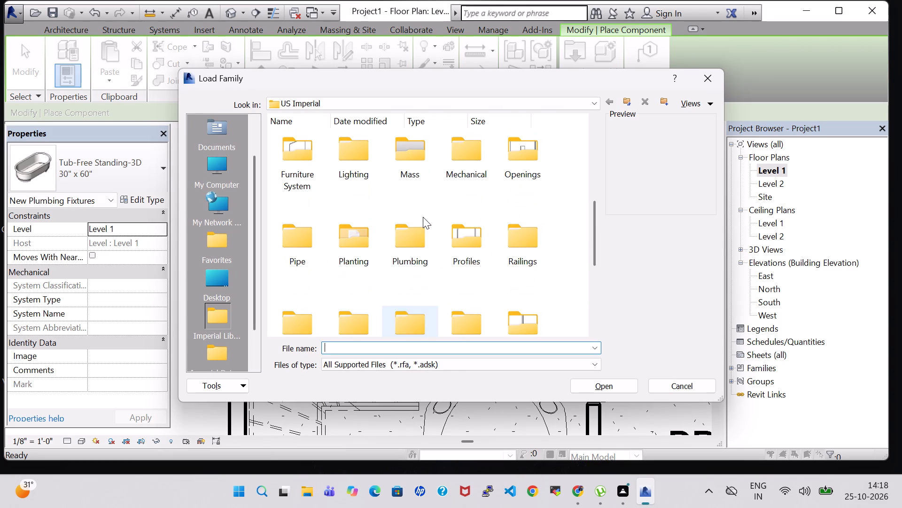
pyautogui.doubleClick(419, 237)
pyautogui.doubleClick(281, 157)
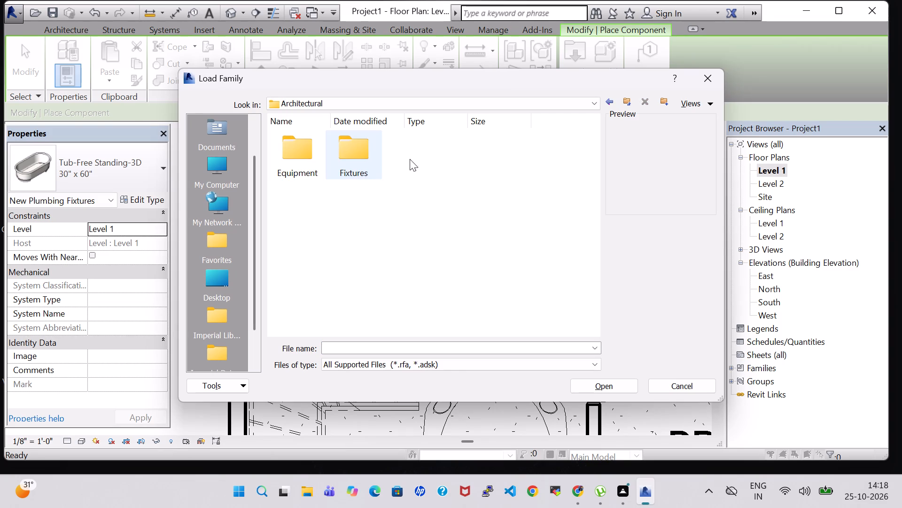
pyautogui.doubleClick(358, 153)
pyautogui.doubleClick(512, 150)
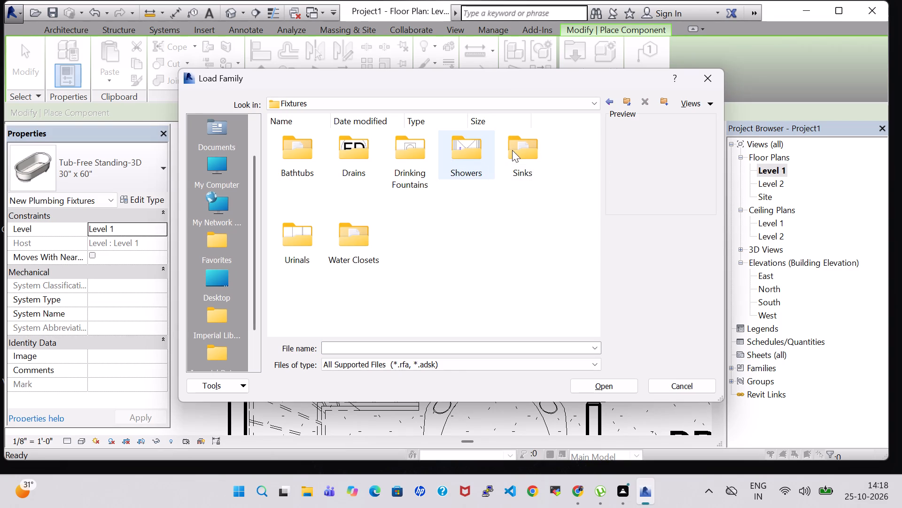
pyautogui.click(282, 252)
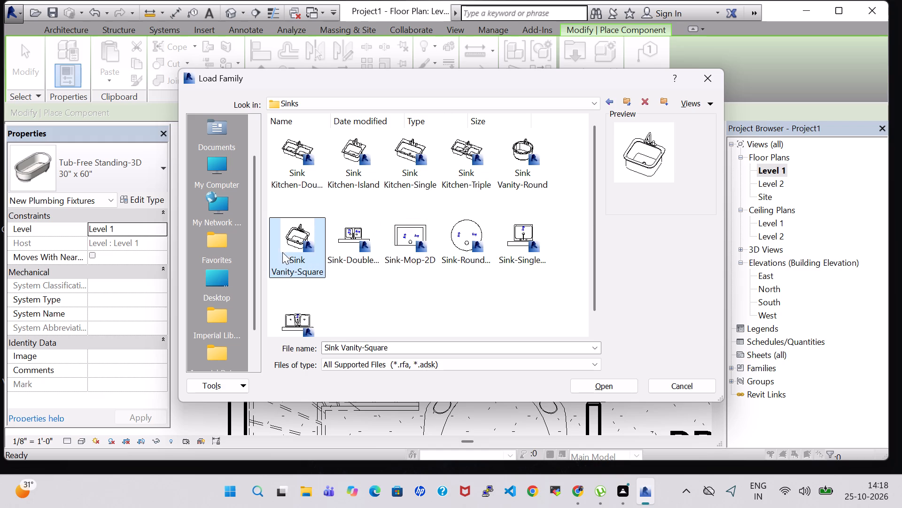
pyautogui.click(629, 384)
# Place the 20" x 18" vanity sink against the bath's lounge-side wall beside the toilet, about 2' 6" from the door-side wall.
pyautogui.scroll(4, 397, 264)
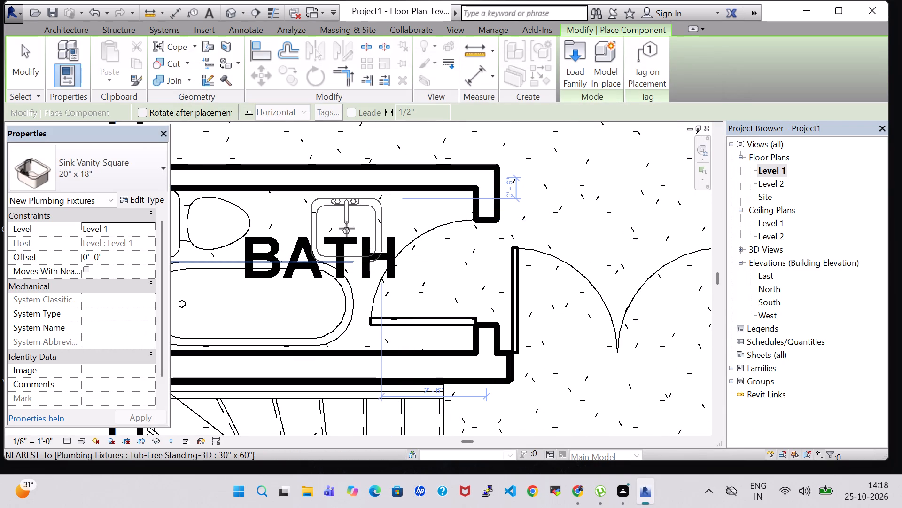
pyautogui.scroll(3, 347, 223)
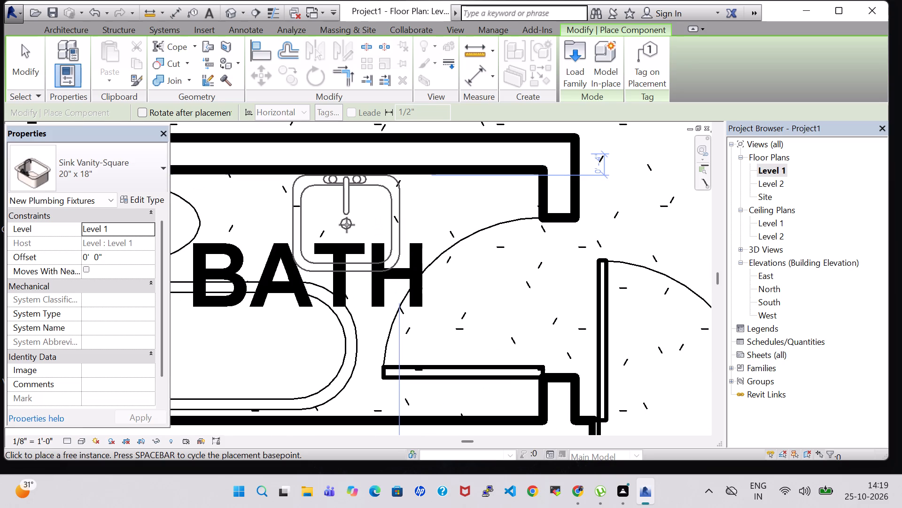
pyautogui.click(347, 225)
pyautogui.press('Escape')
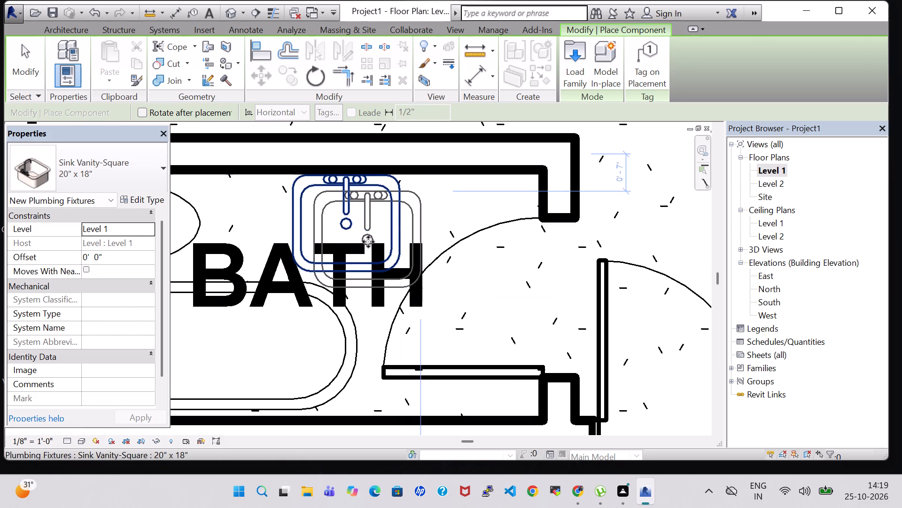
pyautogui.press('Escape')
# Set the vanity sink's offset from Level 1 to 2' 0".
pyautogui.click(380, 186)
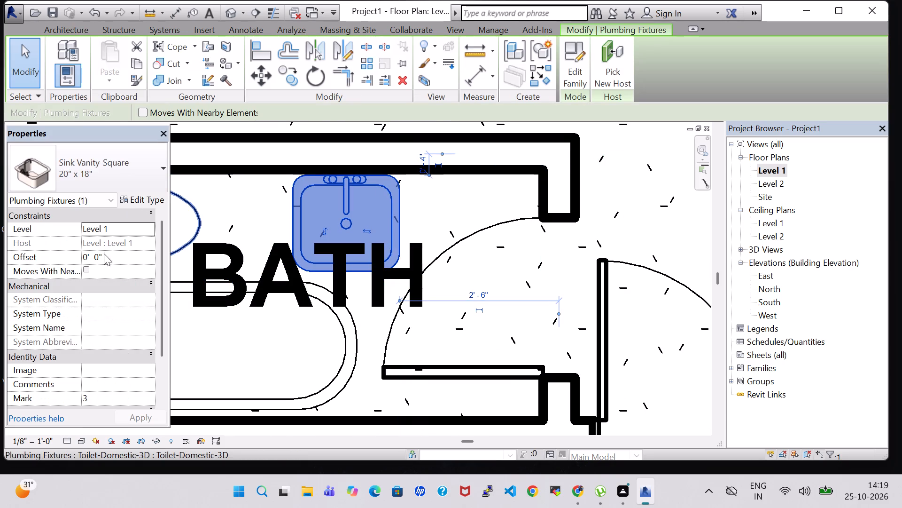
pyautogui.click(90, 257)
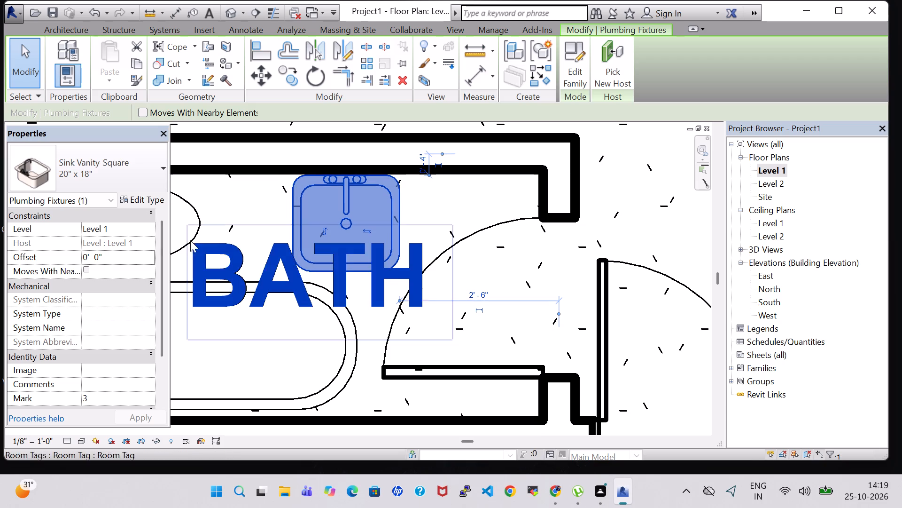
pyautogui.click(85, 255)
pyautogui.click(88, 257)
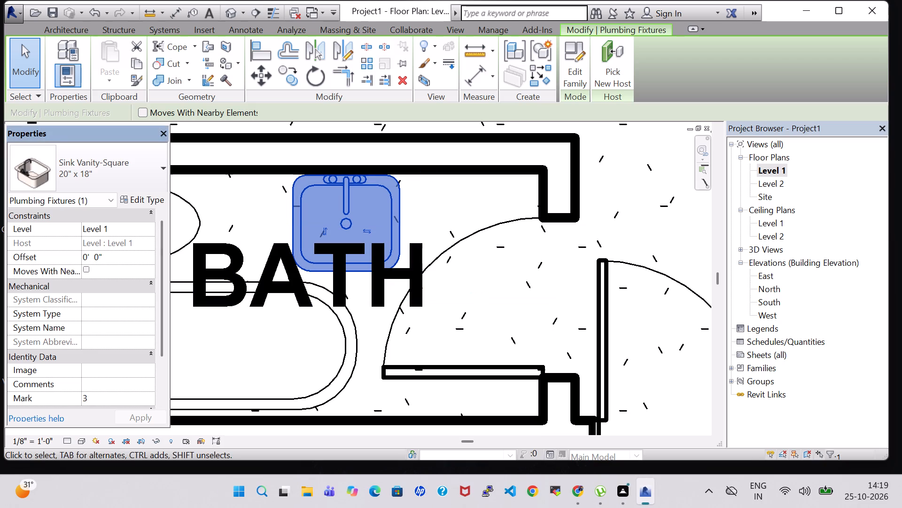
pyautogui.press('Left')
pyautogui.press('BackSpace')
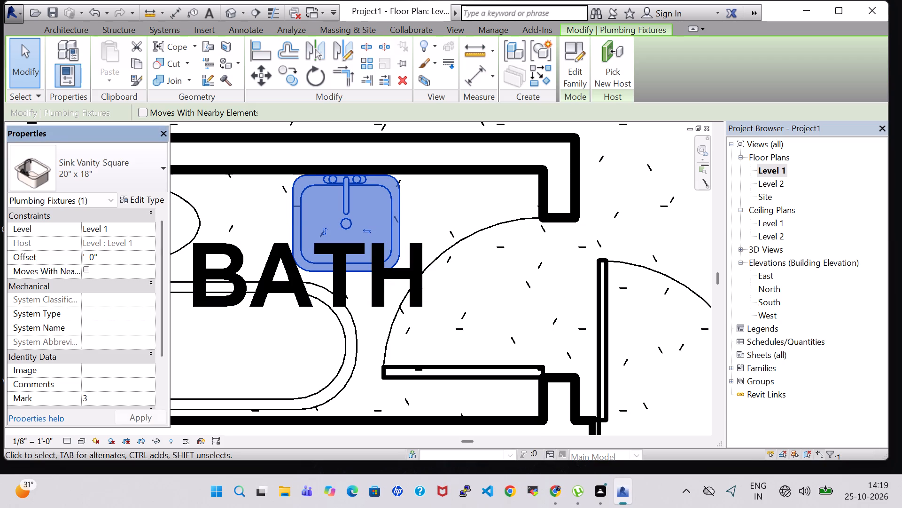
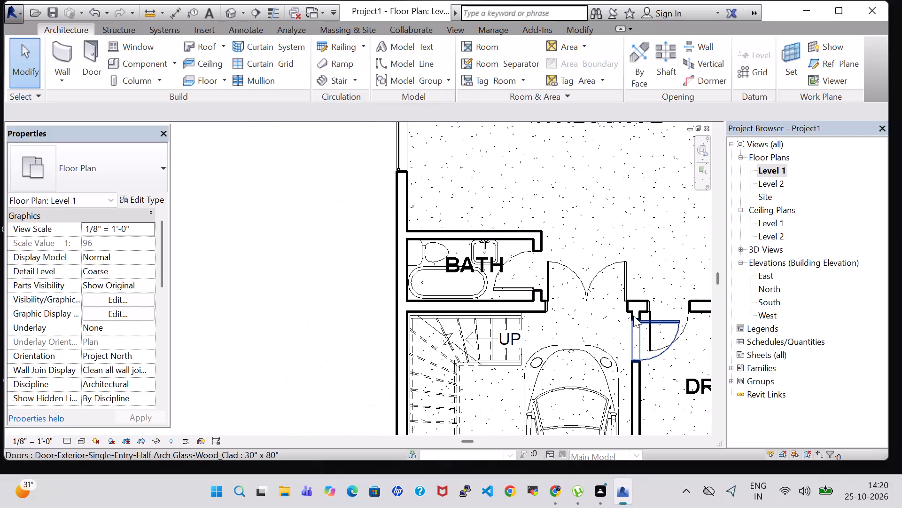
# Place the 20" x 18" vanity sink in the left bedroom's bath, against the exterior wall opposite the door, about 6' 4" from the OPEN-side wall.
pyautogui.moveTo(633, 316); pyautogui.dragTo(544, 310, button='middle')
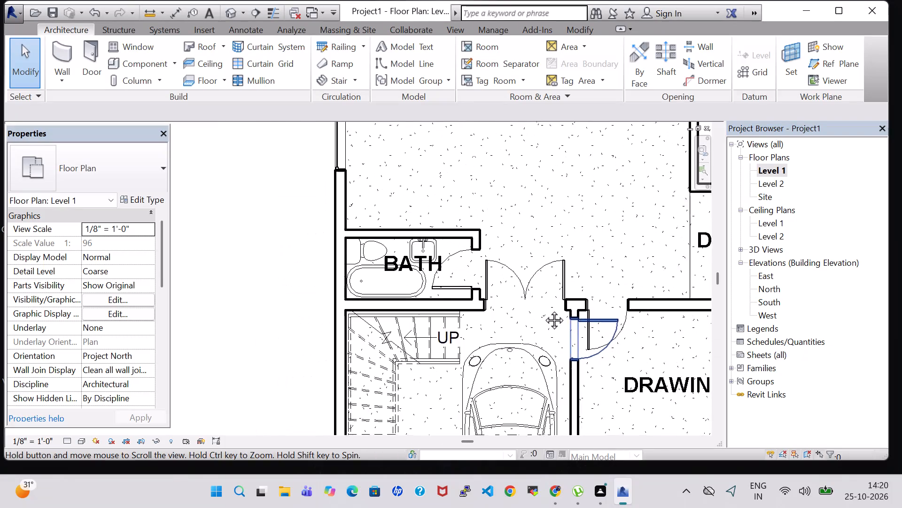
pyautogui.moveTo(544, 310); pyautogui.dragTo(529, 307, button='middle')
pyautogui.scroll(2, 513, 336)
pyautogui.scroll(-2, 513, 336)
pyautogui.moveTo(512, 251); pyautogui.dragTo(414, 240, button='middle')
pyautogui.scroll(-1, 414, 240)
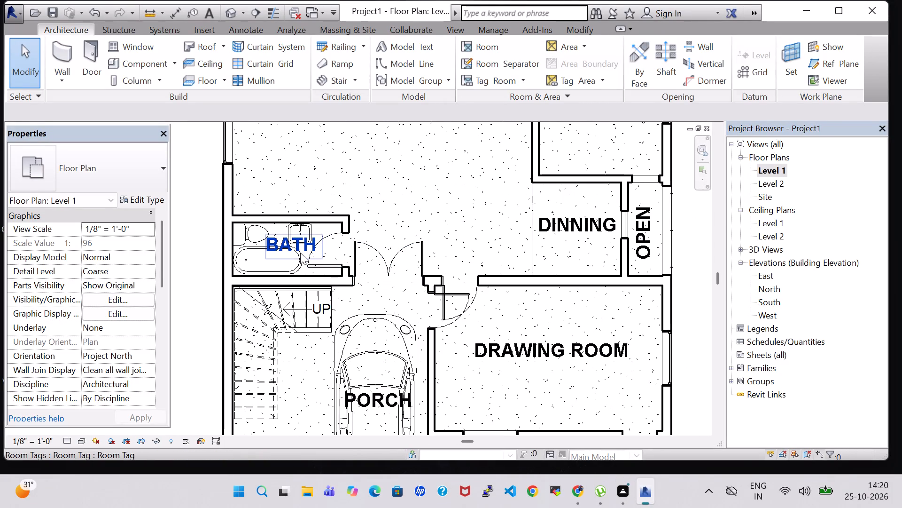
pyautogui.scroll(-1, 400, 221)
pyautogui.moveTo(421, 212); pyautogui.dragTo(405, 213, button='middle')
pyautogui.middleClick(401, 214)
pyautogui.scroll(-4, 400, 214)
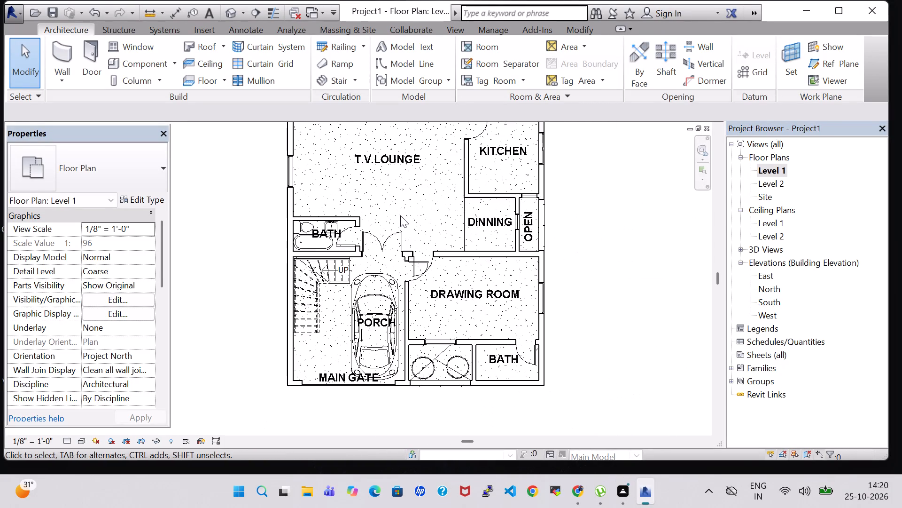
pyautogui.middleClick(578, 207)
pyautogui.moveTo(578, 207); pyautogui.dragTo(563, 237, button='middle')
pyautogui.scroll(6, 368, 225)
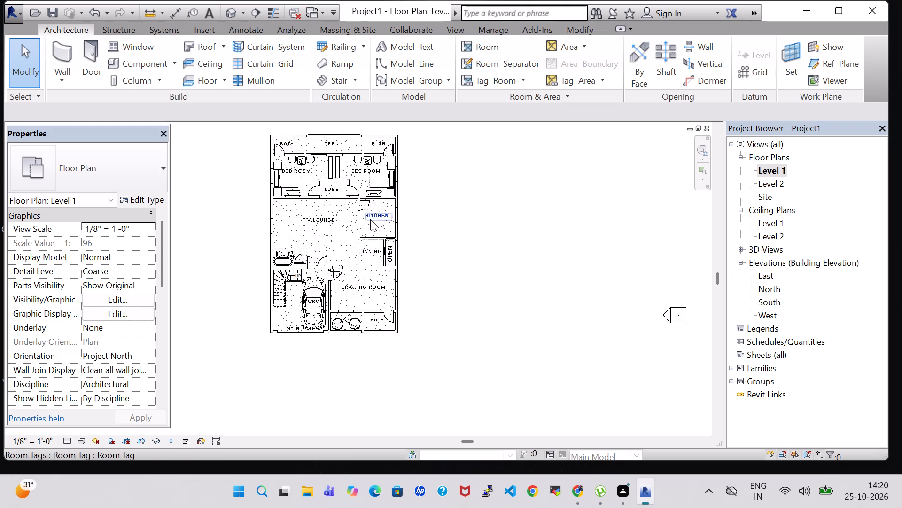
pyautogui.scroll(1, 370, 219)
pyautogui.moveTo(435, 190); pyautogui.dragTo(487, 273, button='middle')
pyautogui.scroll(1, 487, 273)
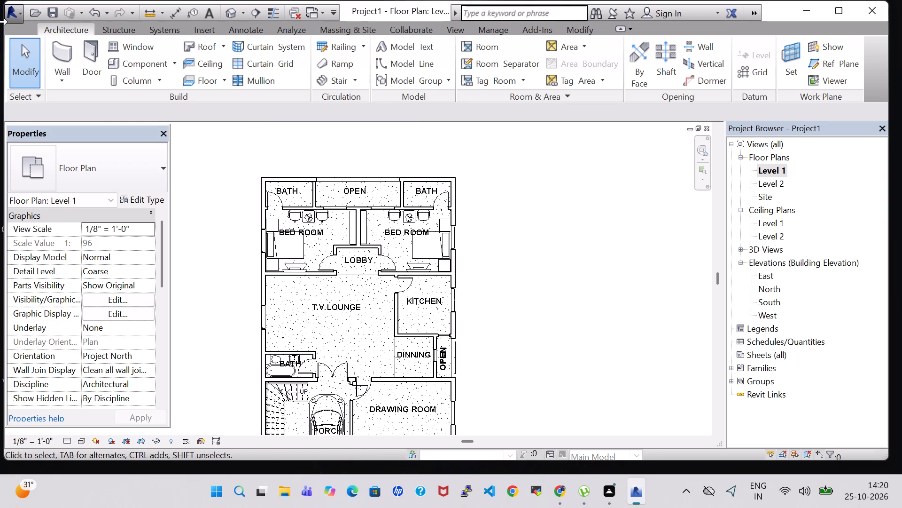
pyautogui.click(144, 66)
pyautogui.scroll(10, 267, 214)
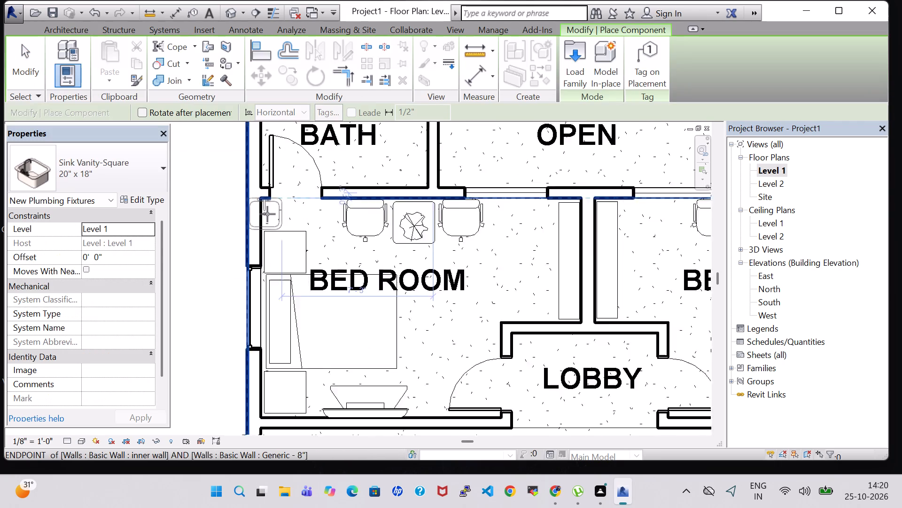
pyautogui.moveTo(312, 163); pyautogui.dragTo(274, 264, button='middle')
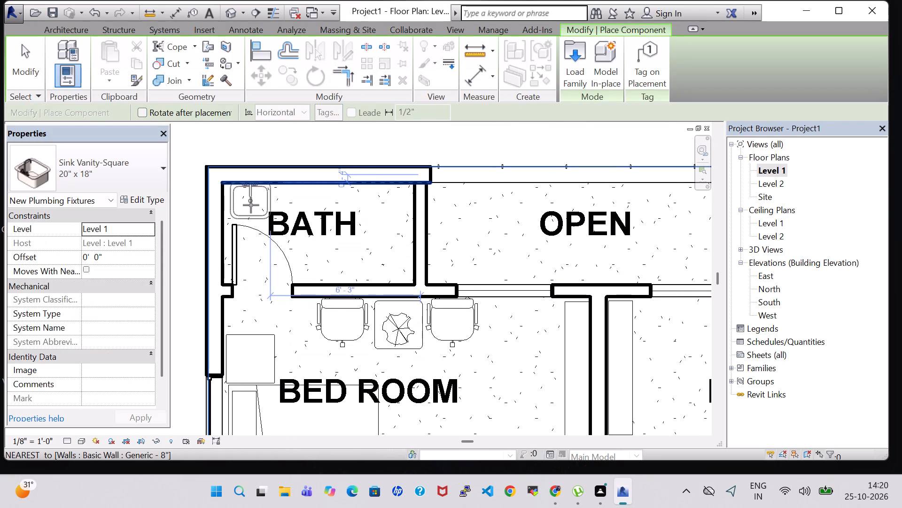
pyautogui.scroll(4, 251, 208)
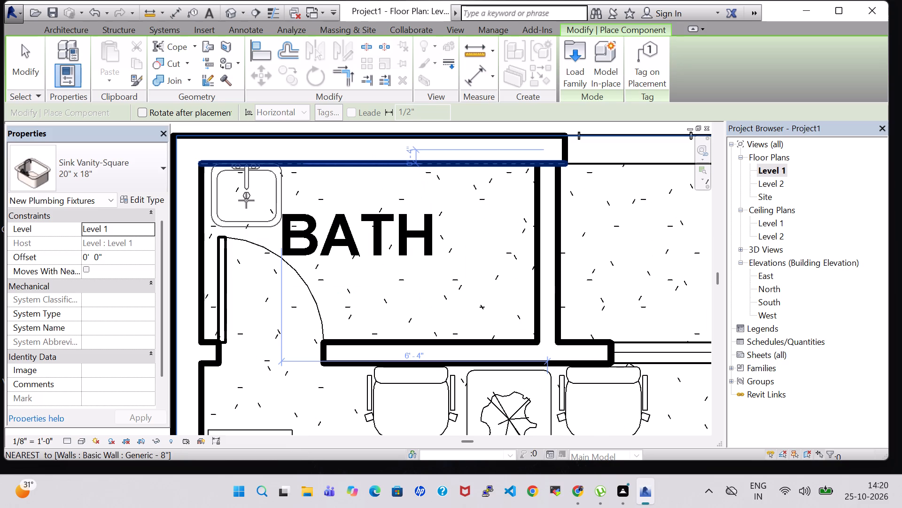
pyautogui.click(246, 200)
pyautogui.press('Escape')
pyautogui.press('Escape')
pyautogui.click(257, 216)
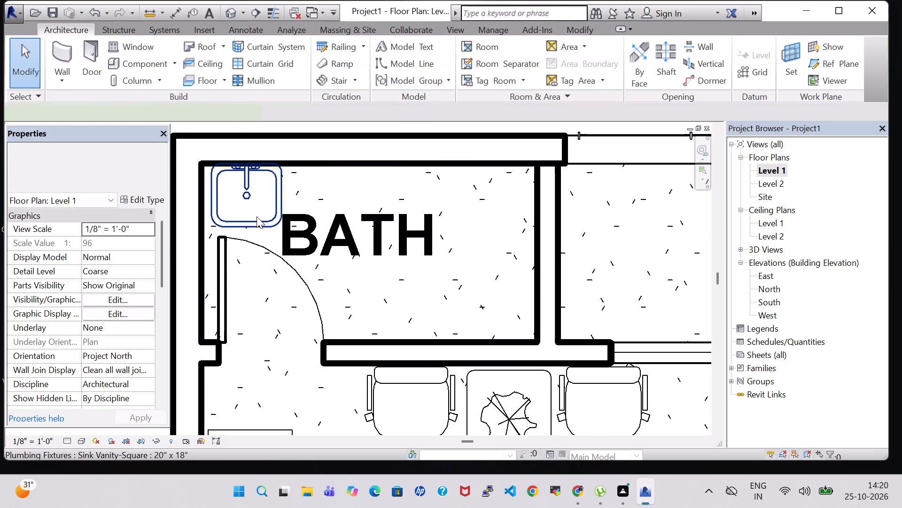
pyautogui.press('Down')
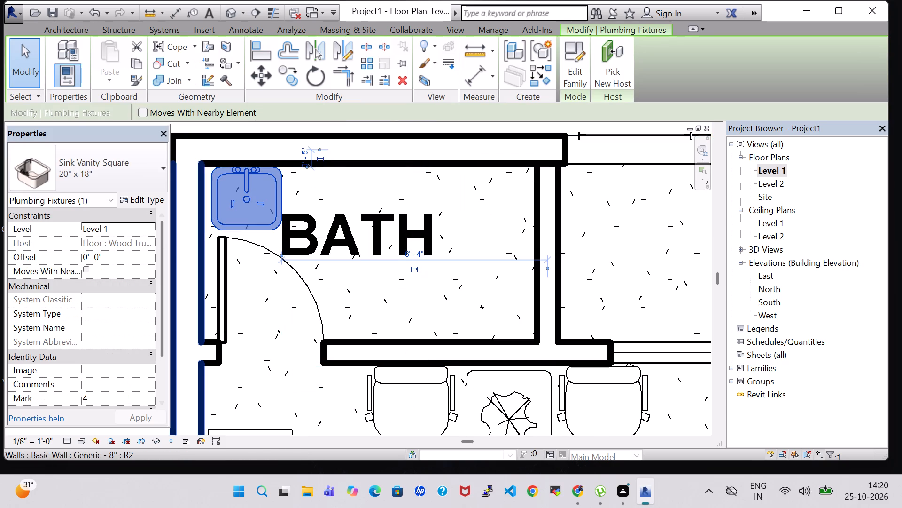
# Set the offset from Level 1 of the vanity sink in the left bedroom's bath to 2' 0".
pyautogui.click(87, 260)
pyautogui.press('BackSpace')
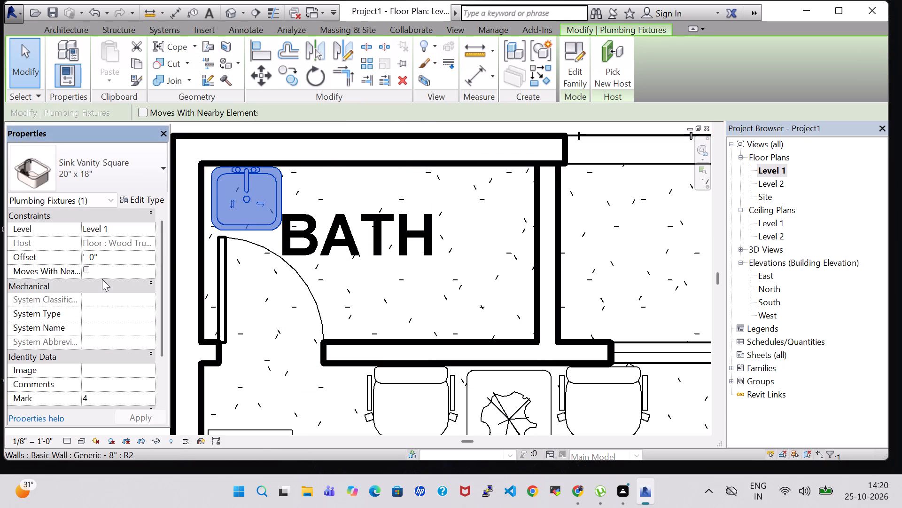
pyautogui.press('2')
pyautogui.press('Return')
pyautogui.scroll(-1, 374, 238)
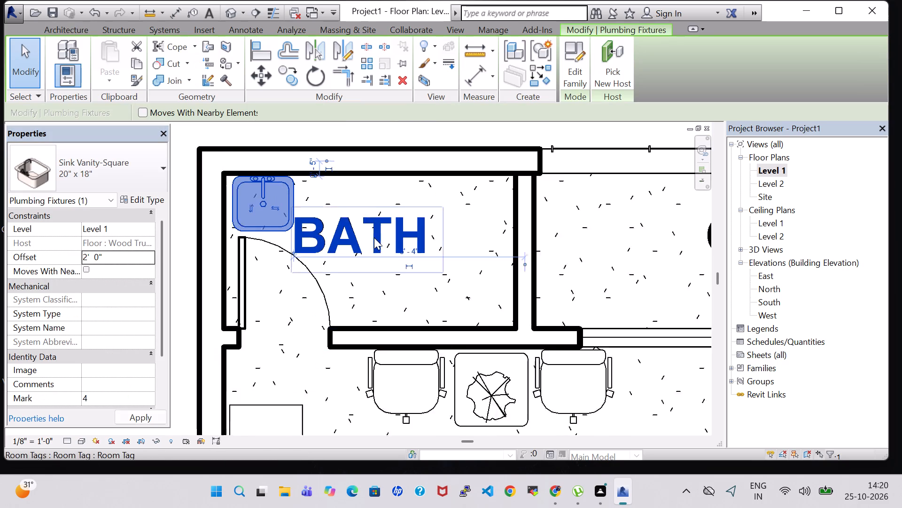
pyautogui.scroll(-1, 374, 238)
pyautogui.click(209, 176)
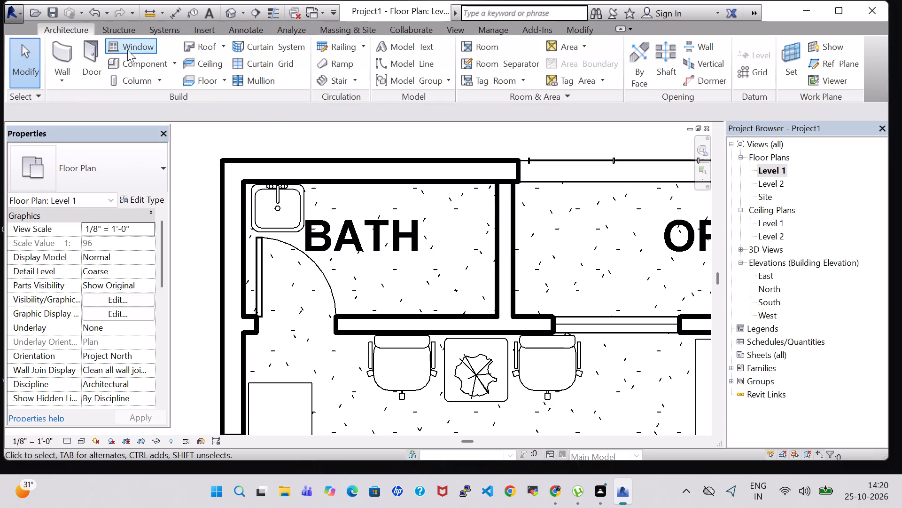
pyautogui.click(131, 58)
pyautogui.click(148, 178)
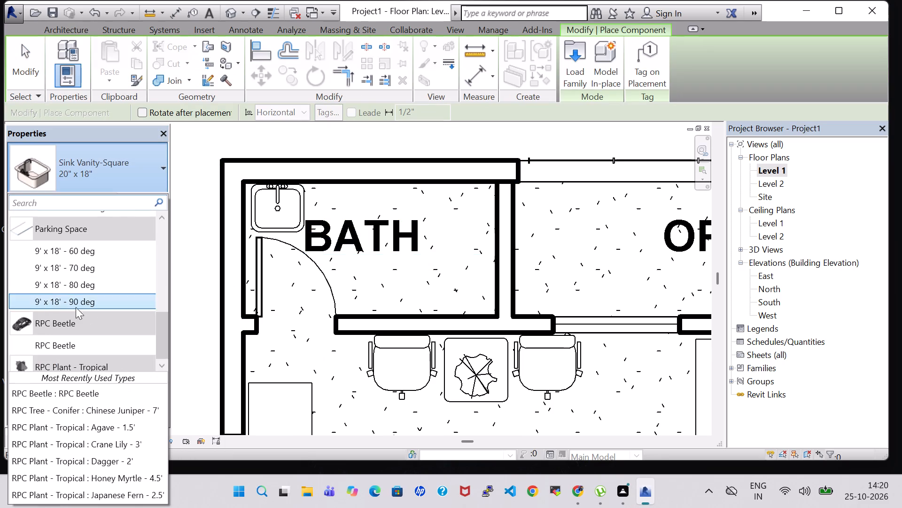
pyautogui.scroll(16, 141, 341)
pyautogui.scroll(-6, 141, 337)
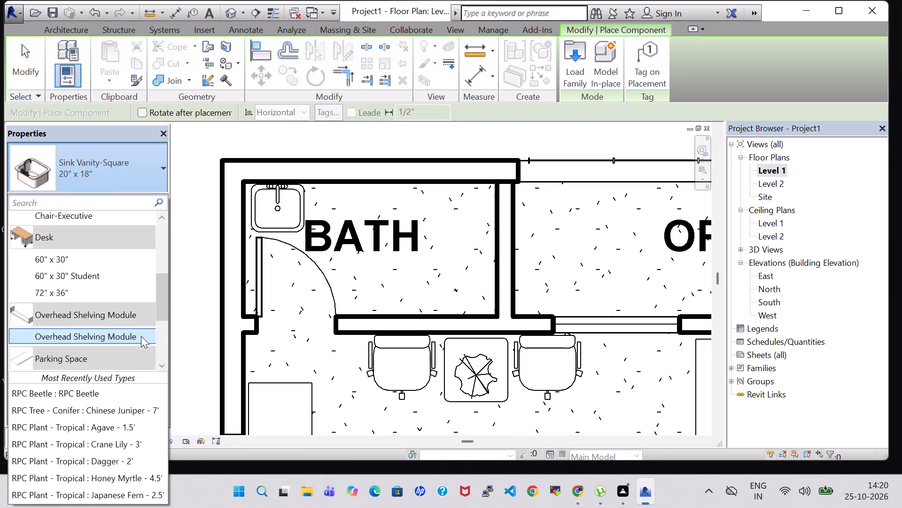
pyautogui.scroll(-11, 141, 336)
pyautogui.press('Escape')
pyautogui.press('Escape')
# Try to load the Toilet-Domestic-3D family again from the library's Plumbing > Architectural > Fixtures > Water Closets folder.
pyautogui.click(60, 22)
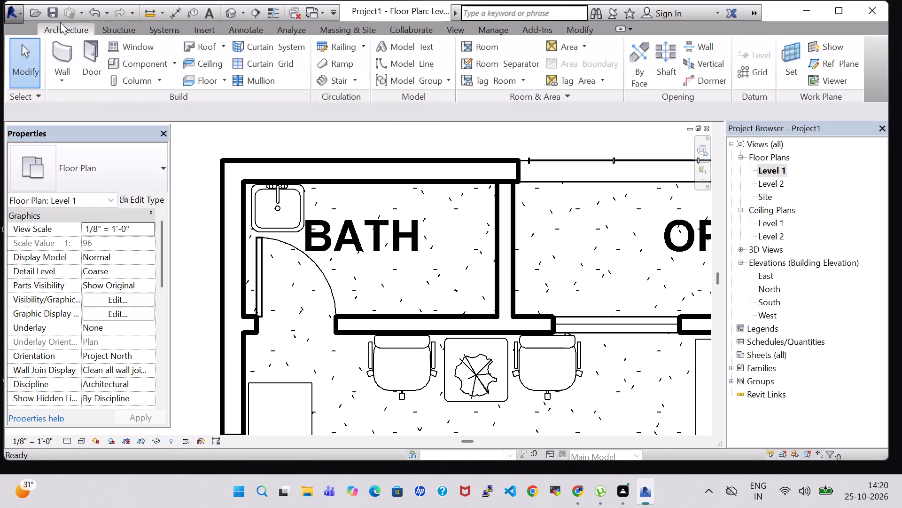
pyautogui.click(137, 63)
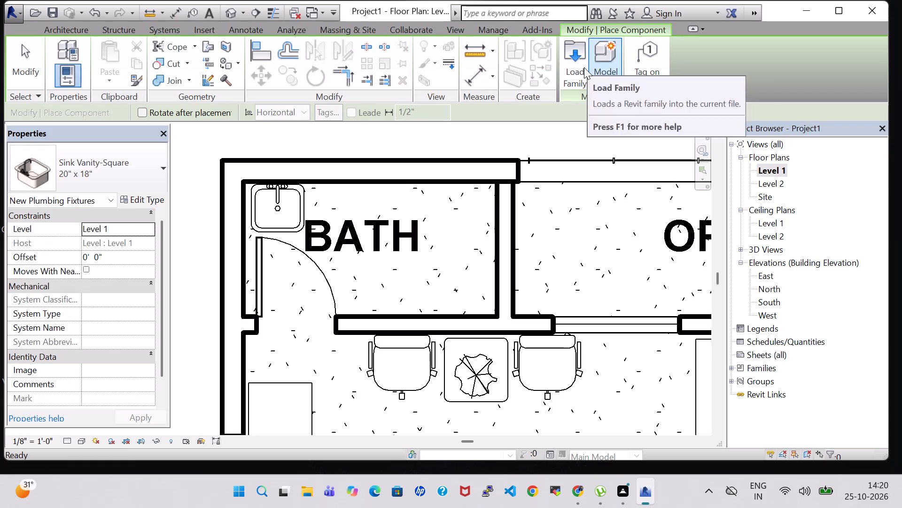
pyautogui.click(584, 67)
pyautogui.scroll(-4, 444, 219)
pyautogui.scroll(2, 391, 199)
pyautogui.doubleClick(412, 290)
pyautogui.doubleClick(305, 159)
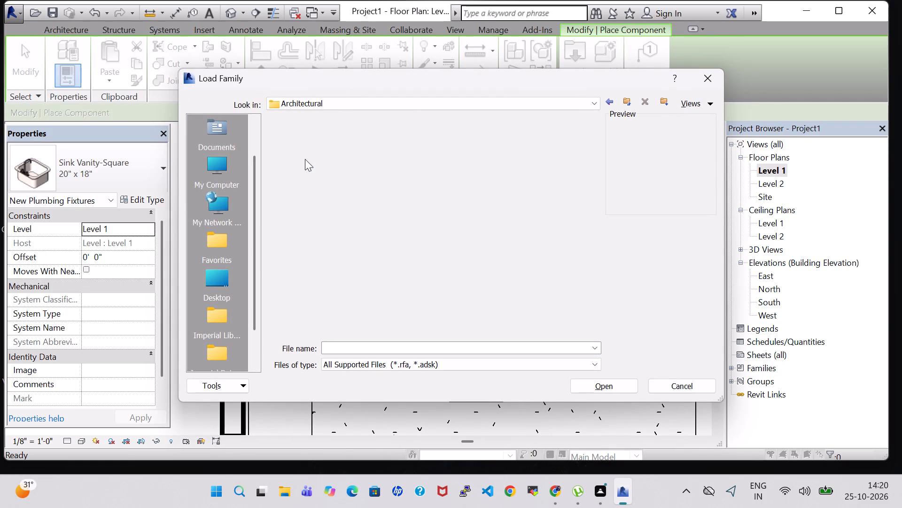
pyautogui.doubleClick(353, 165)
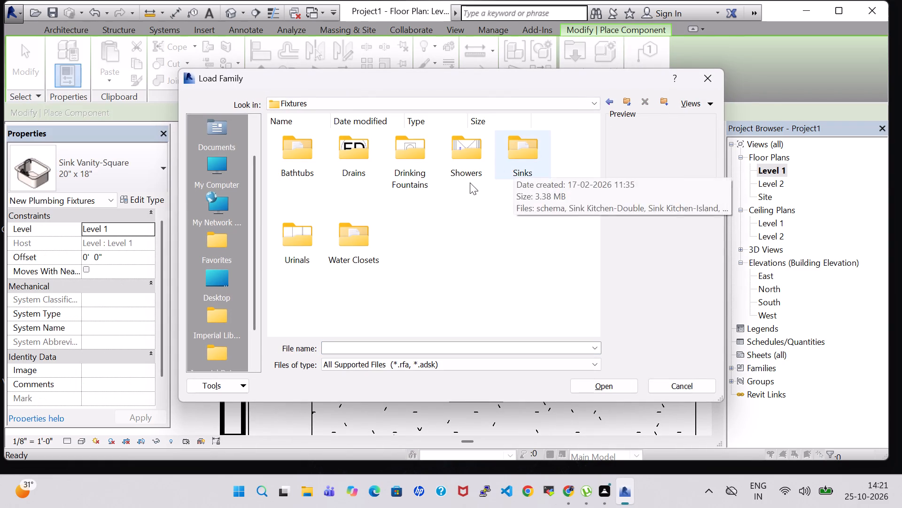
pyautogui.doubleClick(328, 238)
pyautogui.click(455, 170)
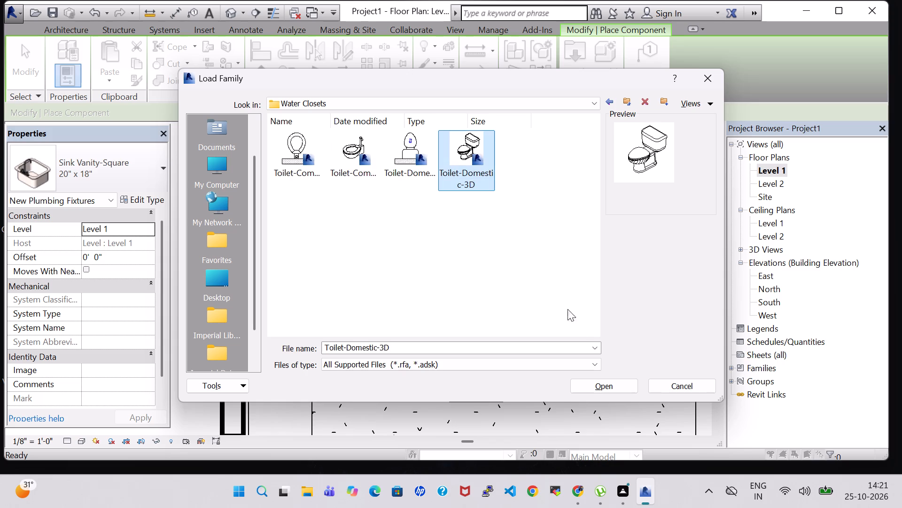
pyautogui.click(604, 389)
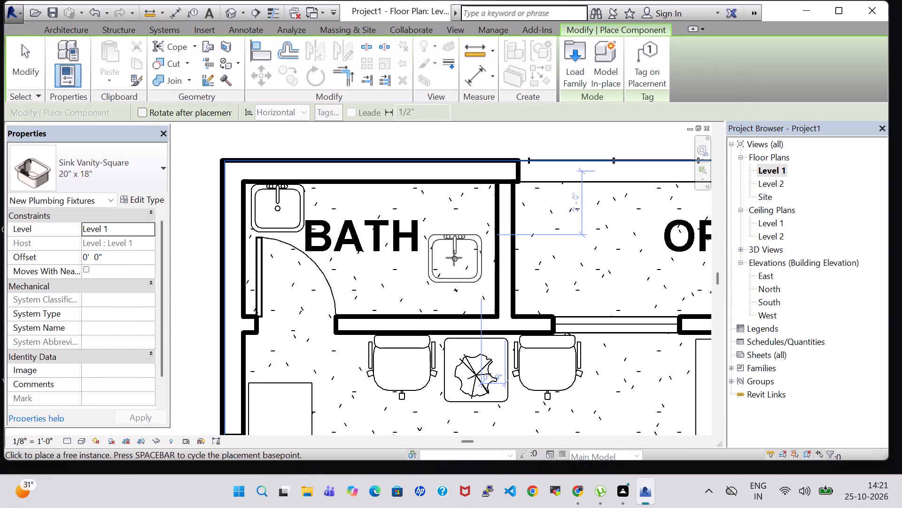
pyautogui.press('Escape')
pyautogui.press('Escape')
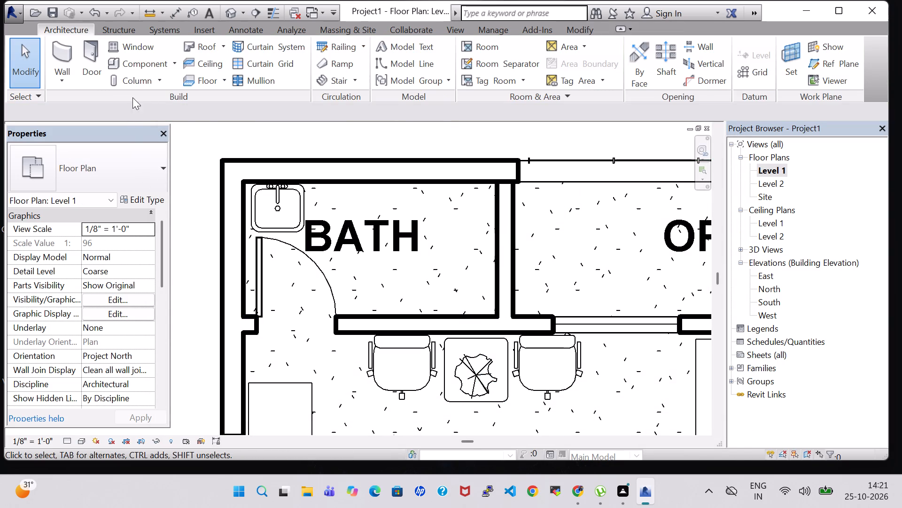
# Search the loaded component types for "water" and "closet".
pyautogui.click(133, 69)
pyautogui.click(104, 167)
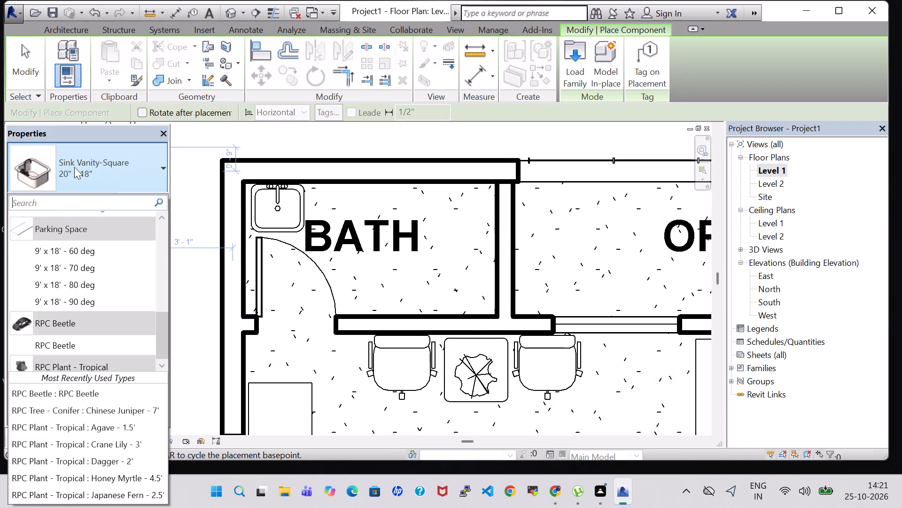
pyautogui.write('WA')
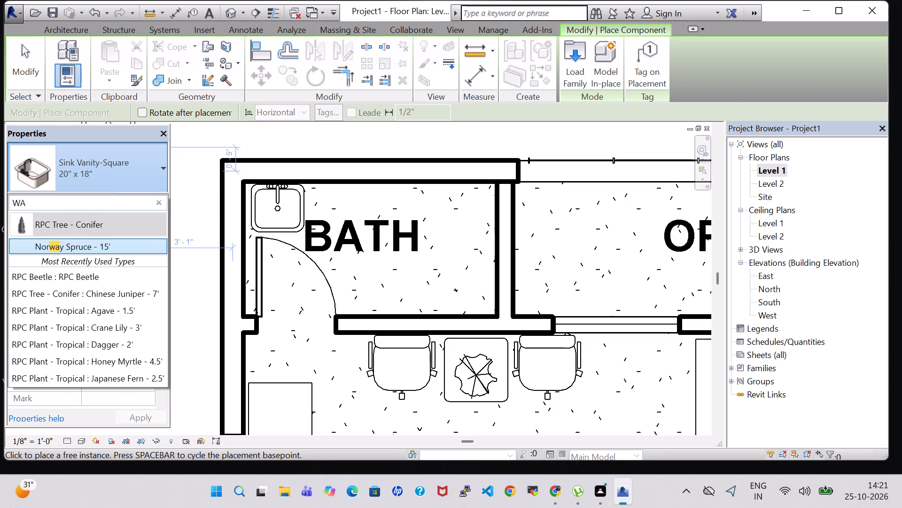
pyautogui.press('t')
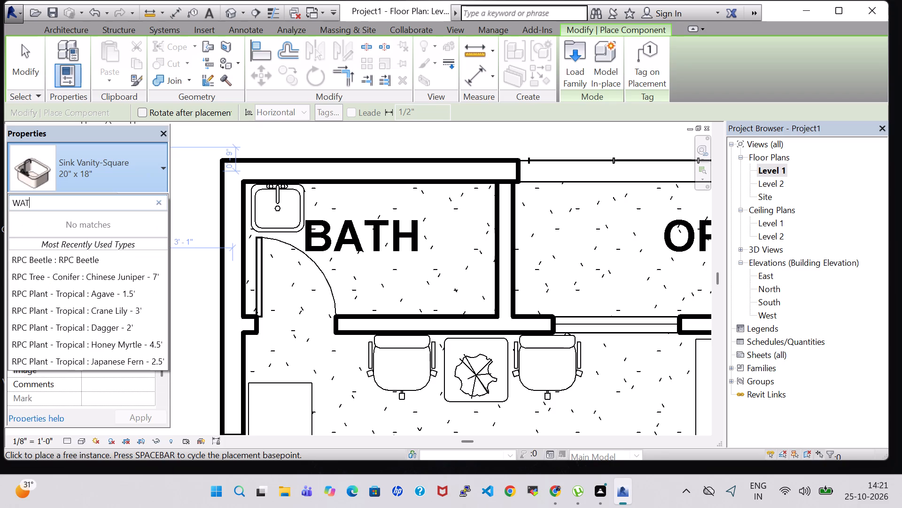
pyautogui.write('ER')
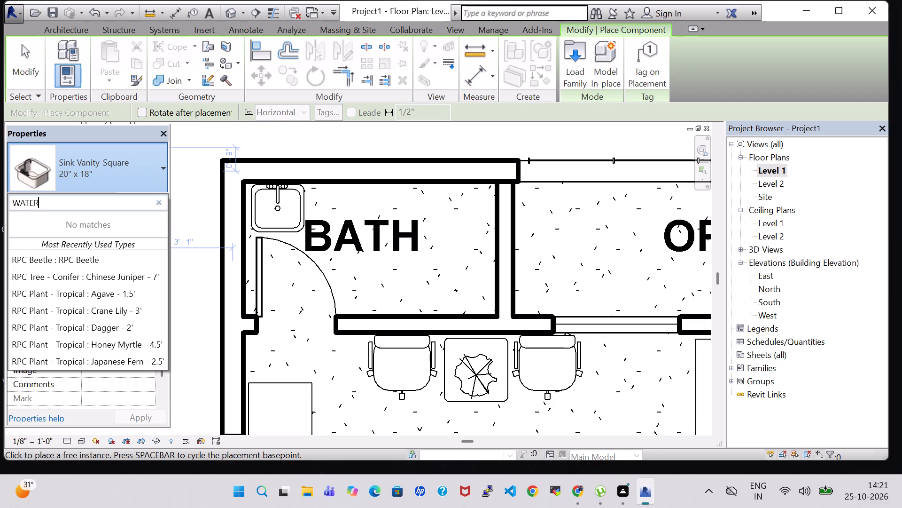
pyautogui.press('BackSpace')
pyautogui.press('BackSpace')
pyautogui.press('BackSpace')
pyautogui.press('BackSpace')
pyautogui.press('BackSpace')
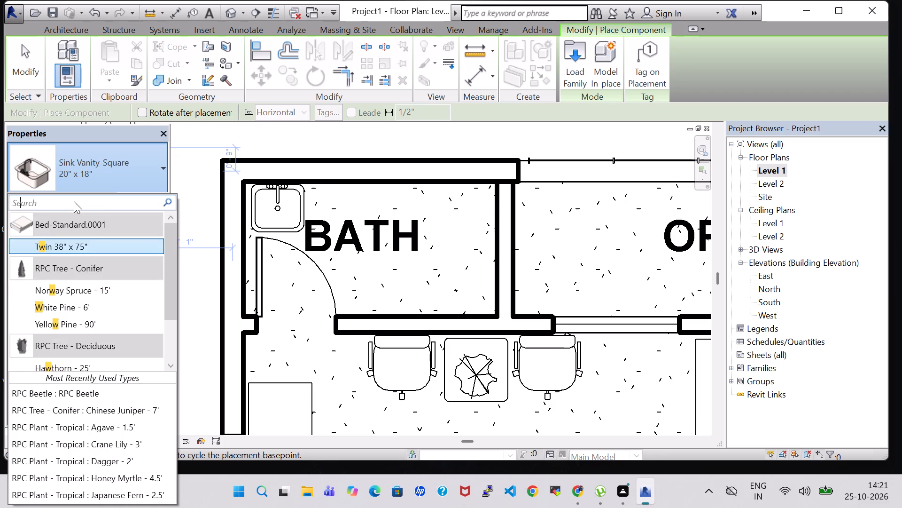
pyautogui.write('CL')
pyautogui.press('o')
pyautogui.write('SET')
pyautogui.press('BackSpace')
pyautogui.press('BackSpace')
pyautogui.press('BackSpace')
pyautogui.press('BackSpace')
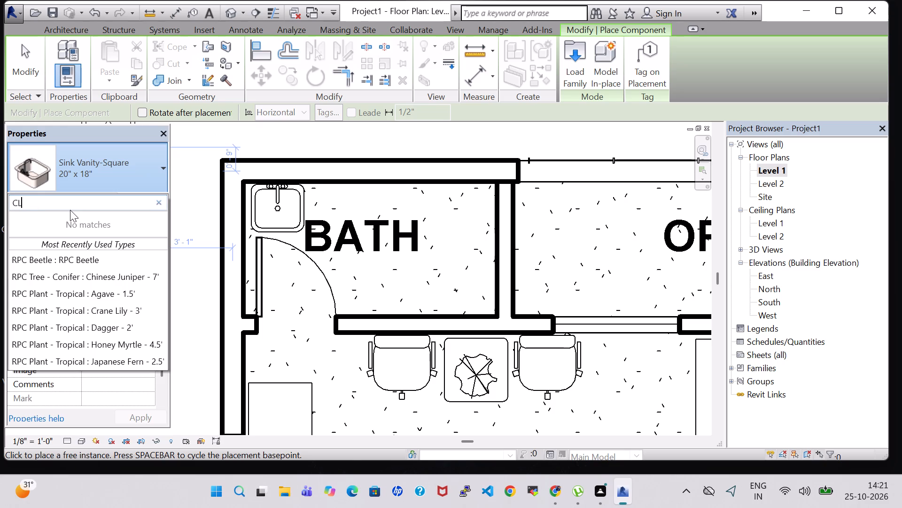
pyautogui.press('BackSpace')
pyautogui.press('BackSpace')
pyautogui.press('BackSpace')
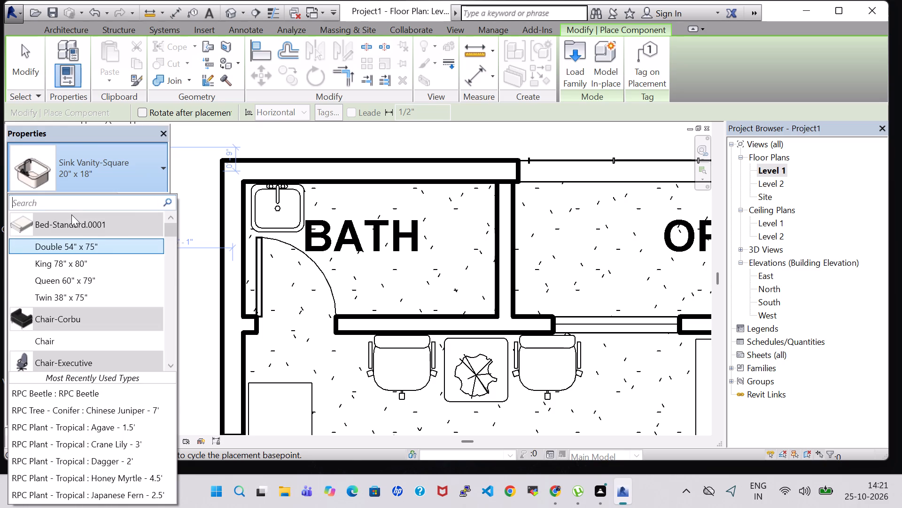
pyautogui.press('Escape')
pyautogui.press('Escape')
# Copy the Toilet-Domestic-3D from the bath beside the T.V. lounge to the clipboard.
pyautogui.scroll(-6, 474, 297)
pyautogui.moveTo(526, 297); pyautogui.dragTo(509, 290, button='middle')
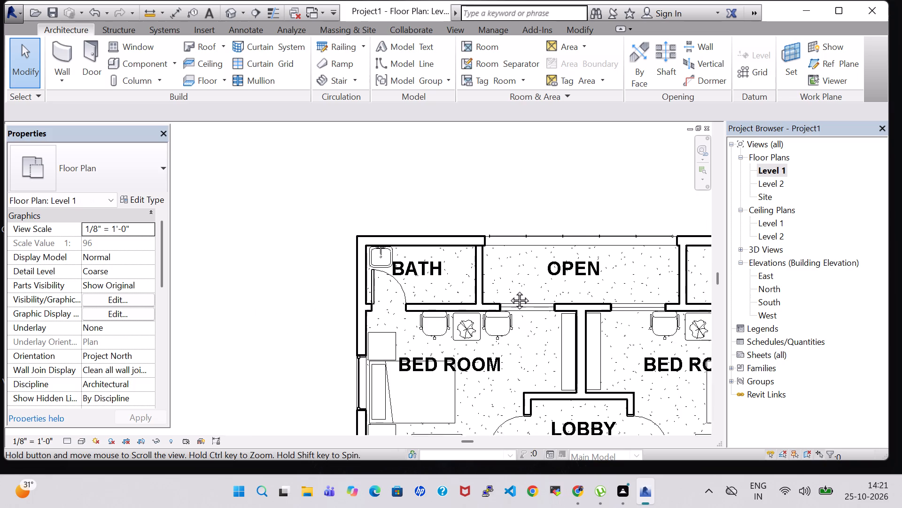
pyautogui.moveTo(509, 290); pyautogui.dragTo(413, 245, button='middle')
pyautogui.scroll(-2, 502, 283)
pyautogui.moveTo(528, 294); pyautogui.dragTo(453, 253, button='middle')
pyautogui.moveTo(605, 342); pyautogui.dragTo(583, 299, button='middle')
pyautogui.middleClick(583, 299)
pyautogui.scroll(-1, 598, 302)
pyautogui.moveTo(598, 302); pyautogui.dragTo(603, 228, button='middle')
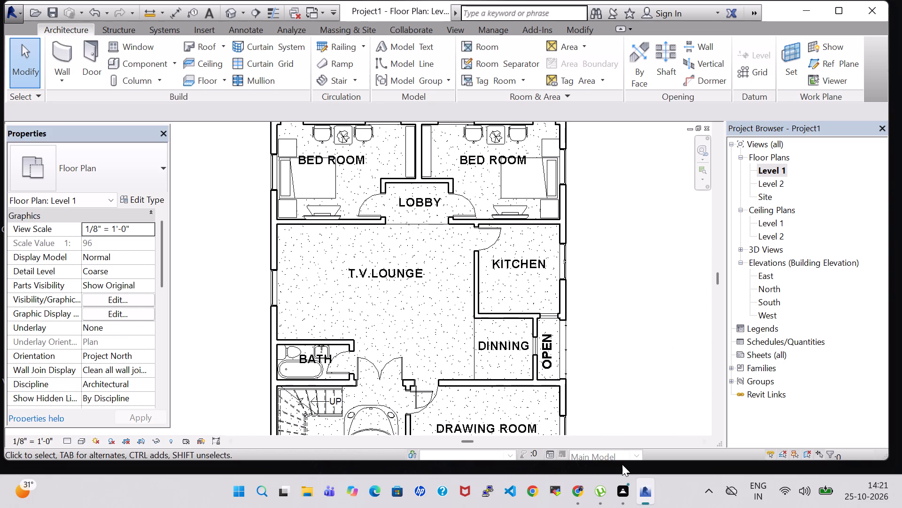
pyautogui.click(597, 223)
pyautogui.moveTo(597, 223); pyautogui.dragTo(580, 157, button='middle')
pyautogui.scroll(-1, 606, 236)
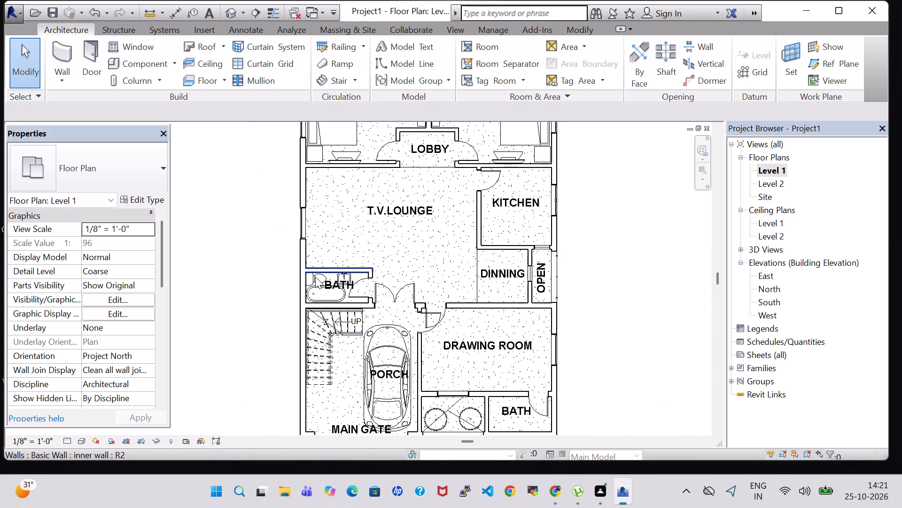
pyautogui.scroll(4, 315, 277)
pyautogui.click(318, 277)
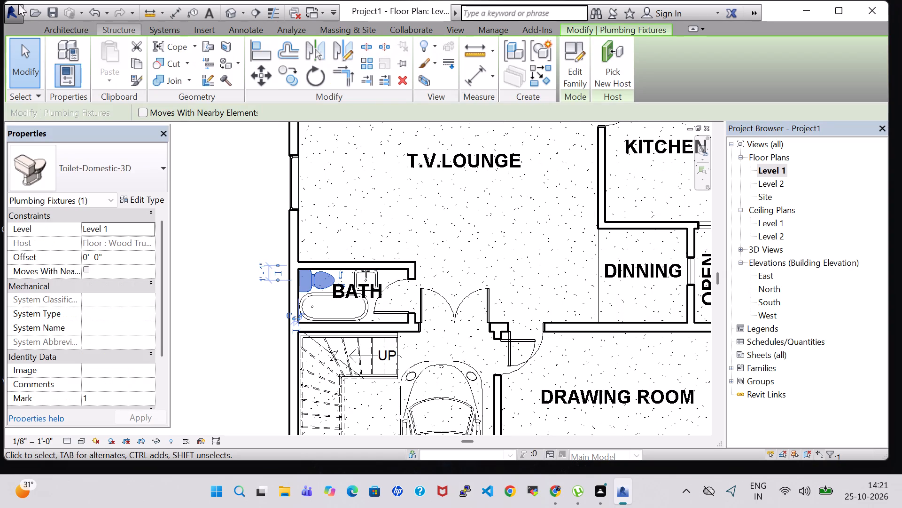
pyautogui.click(137, 63)
# Paste the copied toilet into the left bedroom's bath, near the corner of the exterior and OPEN-side walls.
pyautogui.moveTo(428, 206); pyautogui.dragTo(364, 366, button='middle')
pyautogui.scroll(-3, 393, 321)
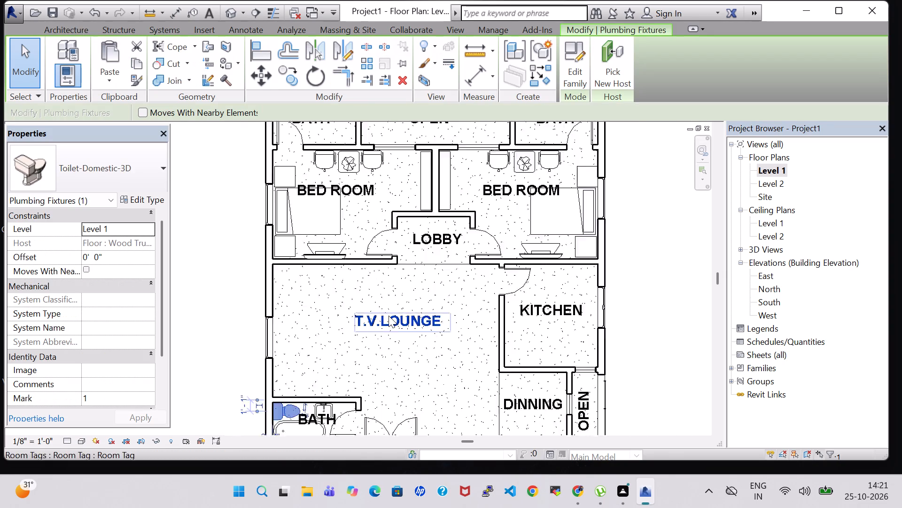
pyautogui.moveTo(371, 196); pyautogui.dragTo(373, 331, button='middle')
pyautogui.scroll(8, 373, 319)
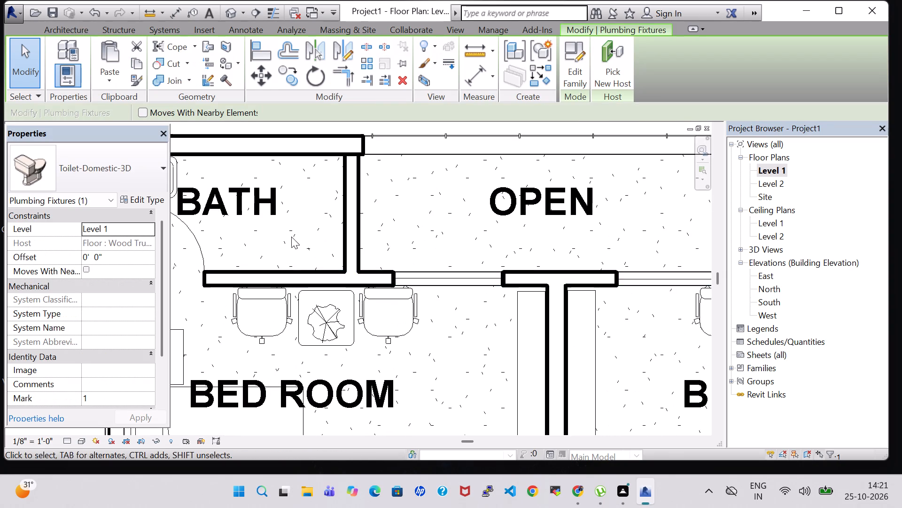
pyautogui.click(117, 68)
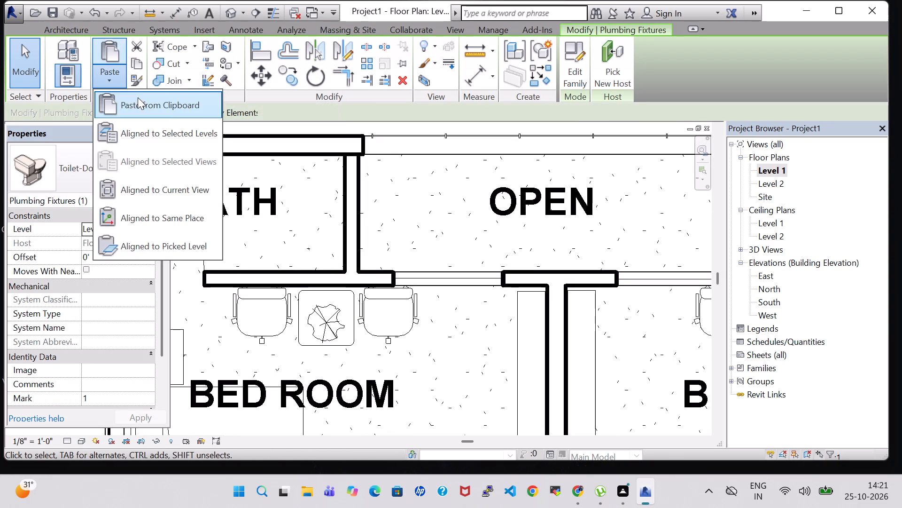
pyautogui.click(139, 100)
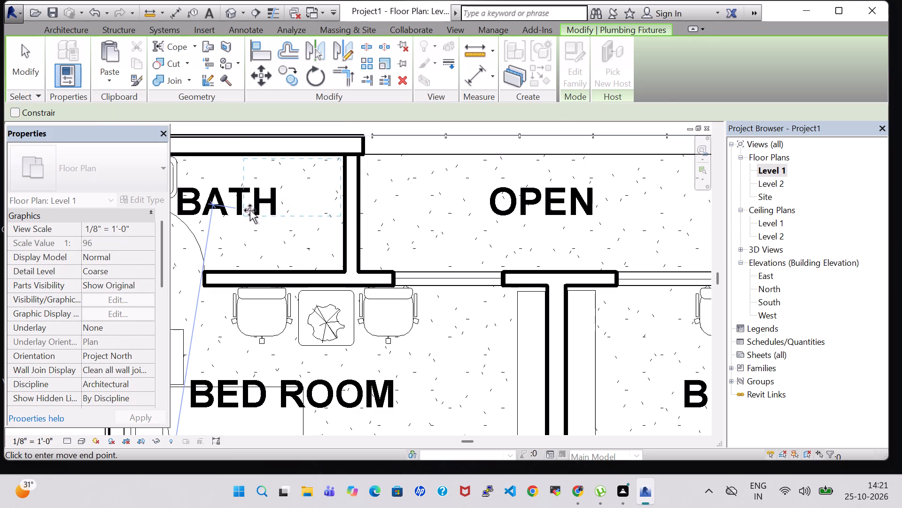
pyautogui.click(250, 210)
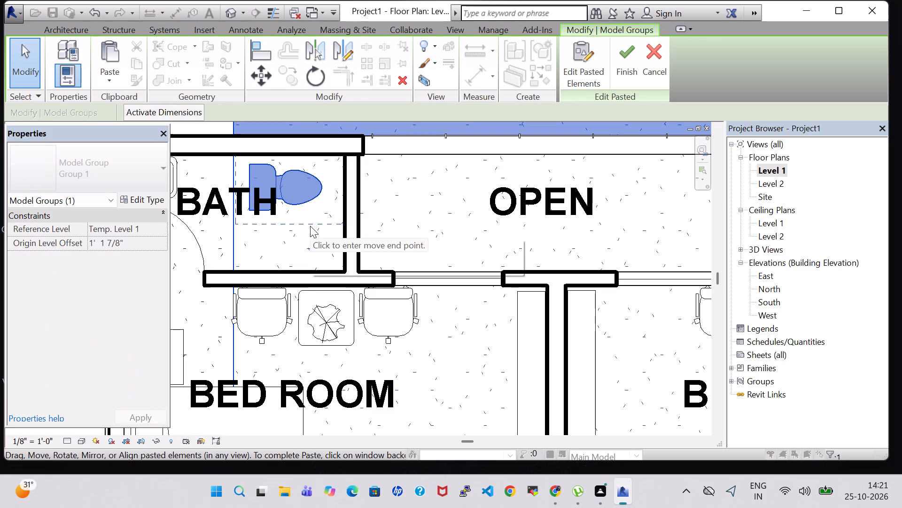
pyautogui.press('Escape')
pyautogui.press('Escape')
# Rotate the pasted toilet 180° so its tank backs onto the OPEN-side wall, and nudge it closer into the exterior corner.
pyautogui.click(311, 182)
pyautogui.press('space')
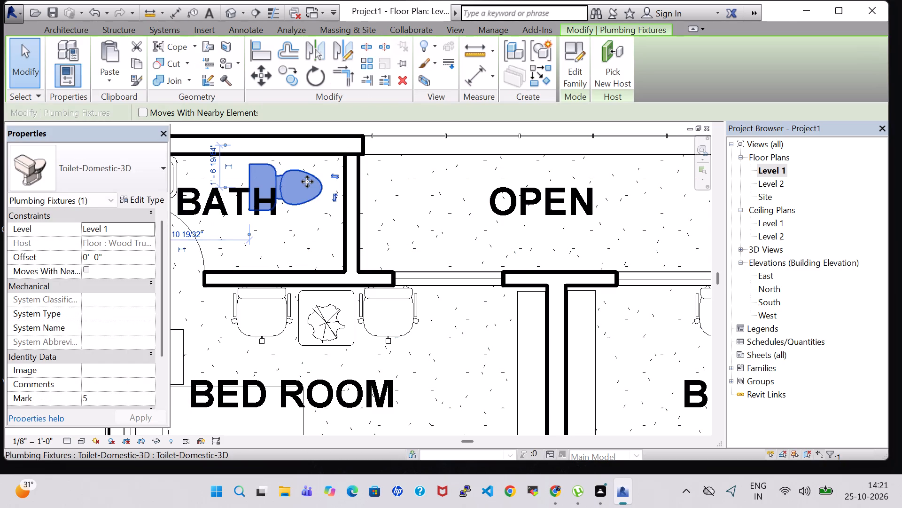
pyautogui.press('space')
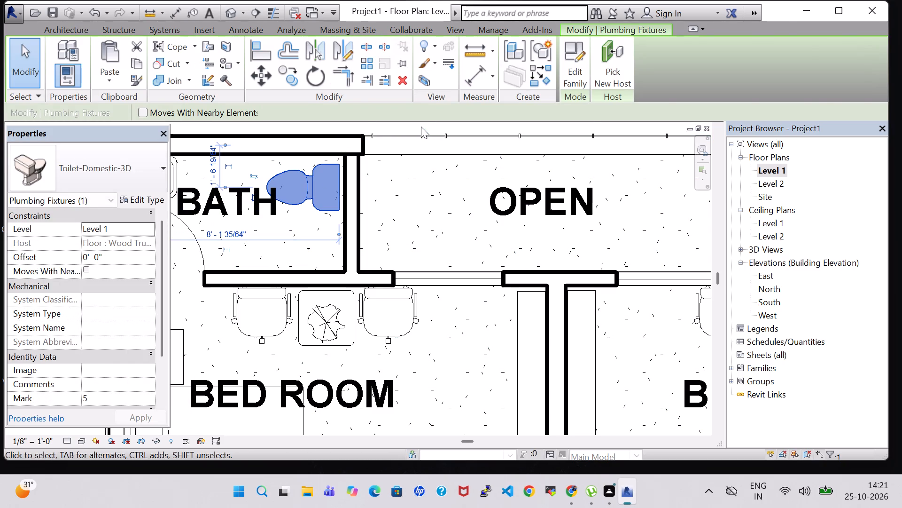
pyautogui.click(421, 127)
pyautogui.click(303, 180)
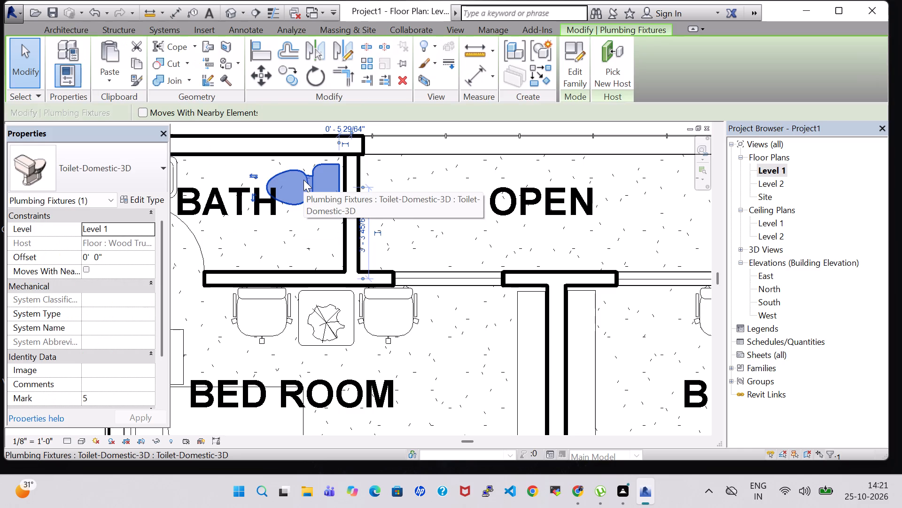
pyautogui.press('Right')
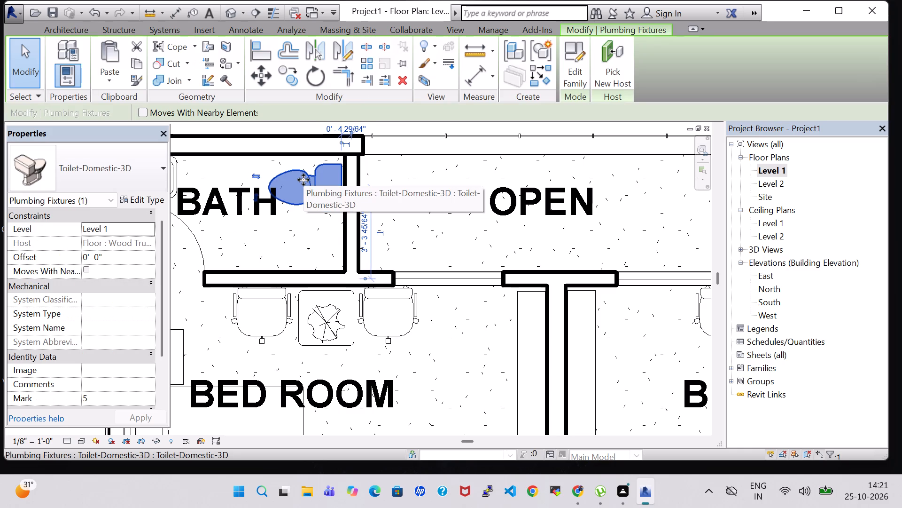
pyautogui.press('Up')
pyautogui.press('Up')
pyautogui.scroll(-3, 325, 227)
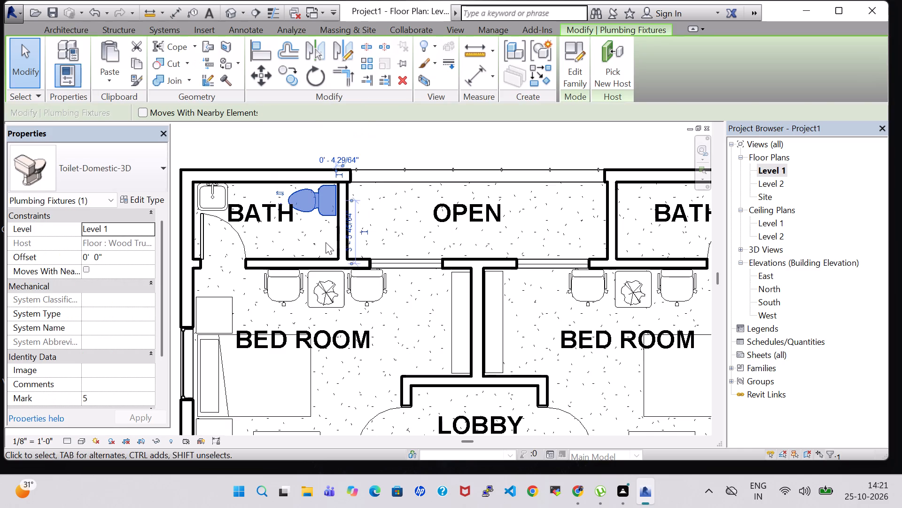
pyautogui.click(242, 134)
# Place a 30" x 60" Tub-Free Standing-3D lengthwise along the bedroom-side wall of the left bath, about 1' 6" from it and 2' 9" from the OPEN-side wall.
pyautogui.click(133, 68)
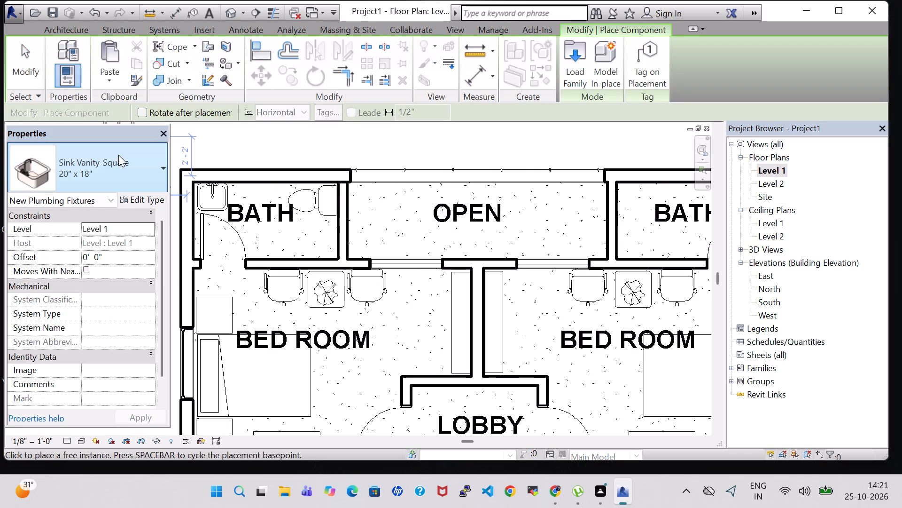
pyautogui.click(124, 167)
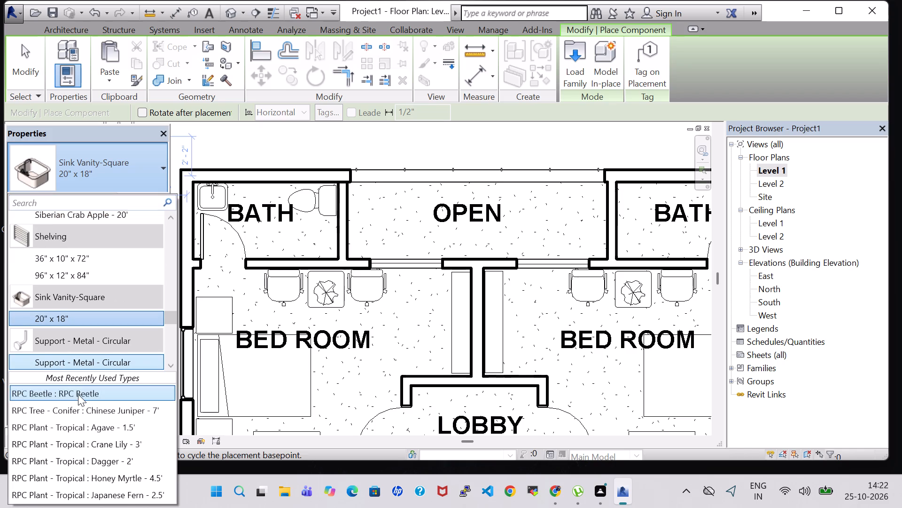
pyautogui.scroll(1, 86, 347)
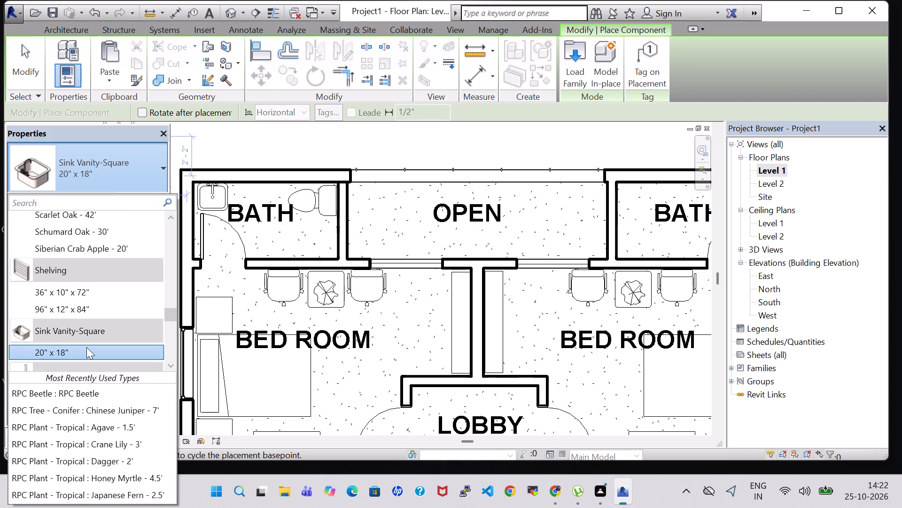
pyautogui.scroll(-2, 86, 347)
pyautogui.scroll(-5, 109, 310)
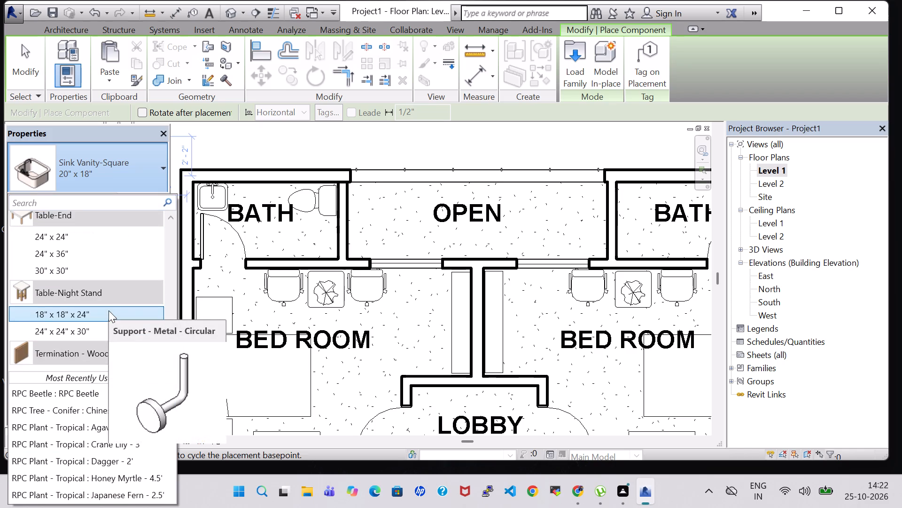
pyautogui.scroll(-5, 109, 310)
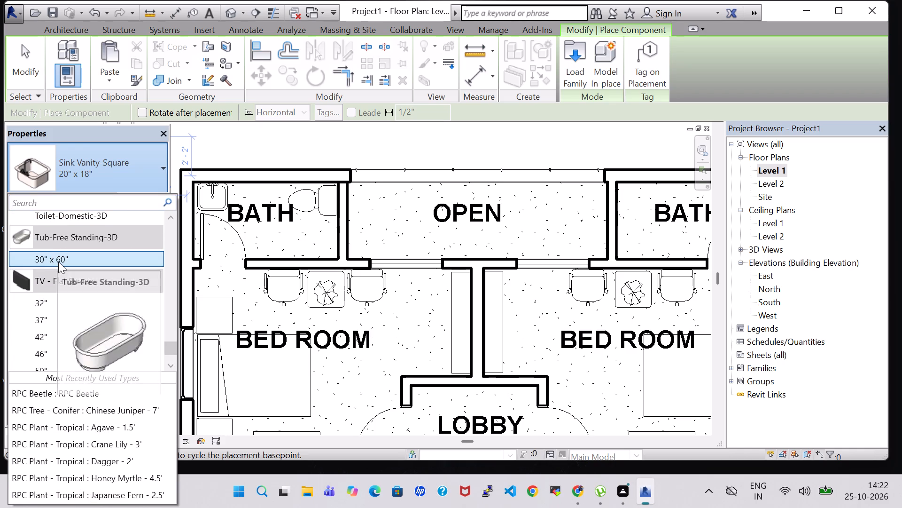
pyautogui.click(58, 262)
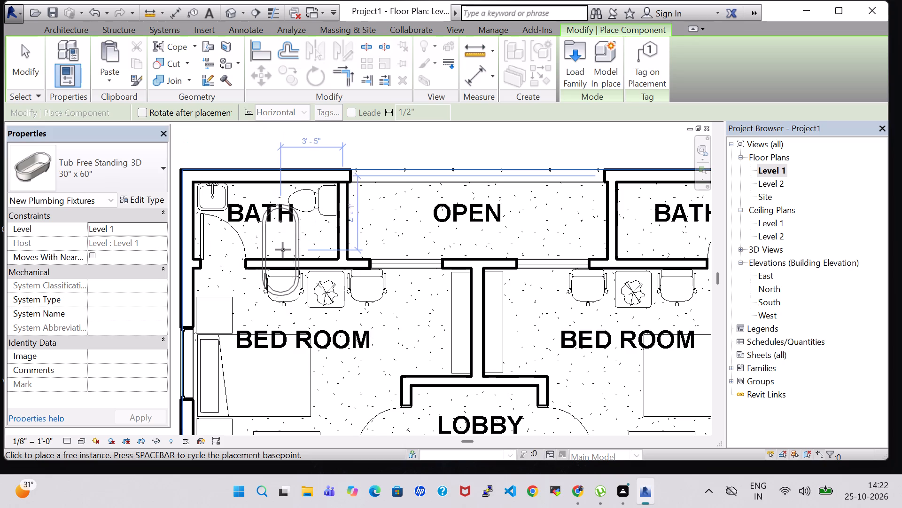
pyautogui.press('space')
pyautogui.press('space')
pyautogui.press('space')
pyautogui.scroll(4, 291, 237)
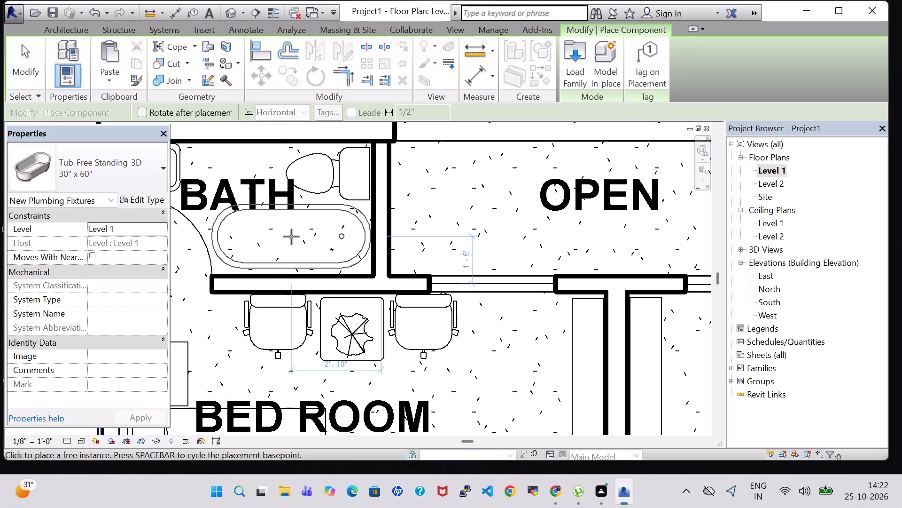
pyautogui.doubleClick(294, 237)
pyautogui.scroll(-3, 294, 237)
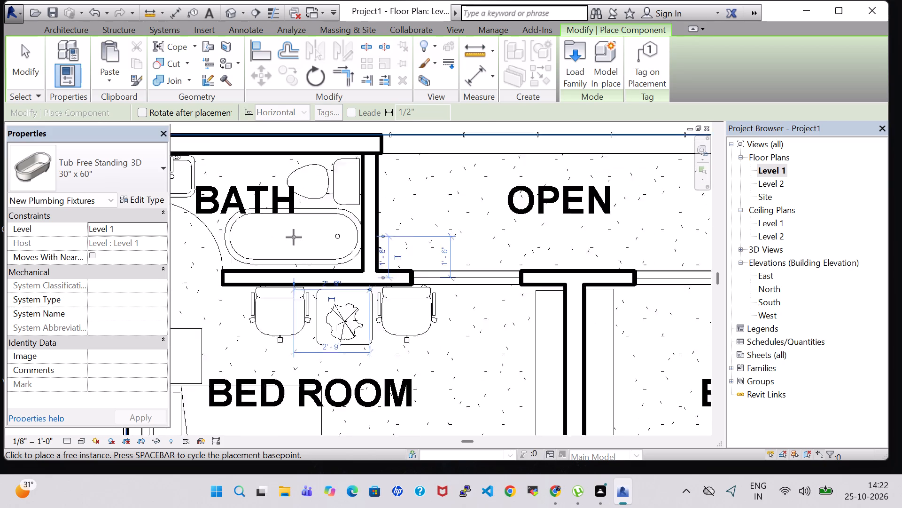
pyautogui.scroll(-5, 294, 237)
pyautogui.press('Escape')
pyautogui.press('Escape')
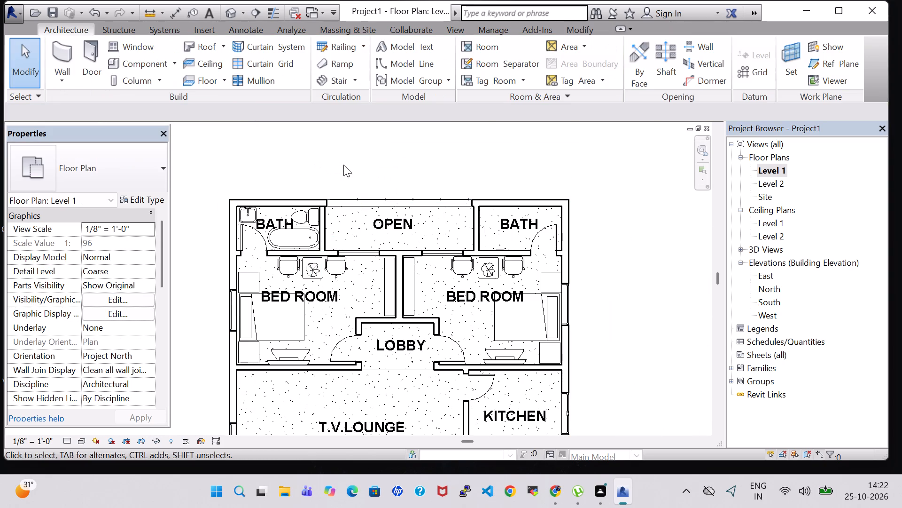
# Place a 30" x 60" free-standing tub in the right bedroom's bath, about 1' 6" from the exterior wall and 2' 9" from the OPEN-side wall.
pyautogui.click(142, 60)
pyautogui.scroll(7, 488, 259)
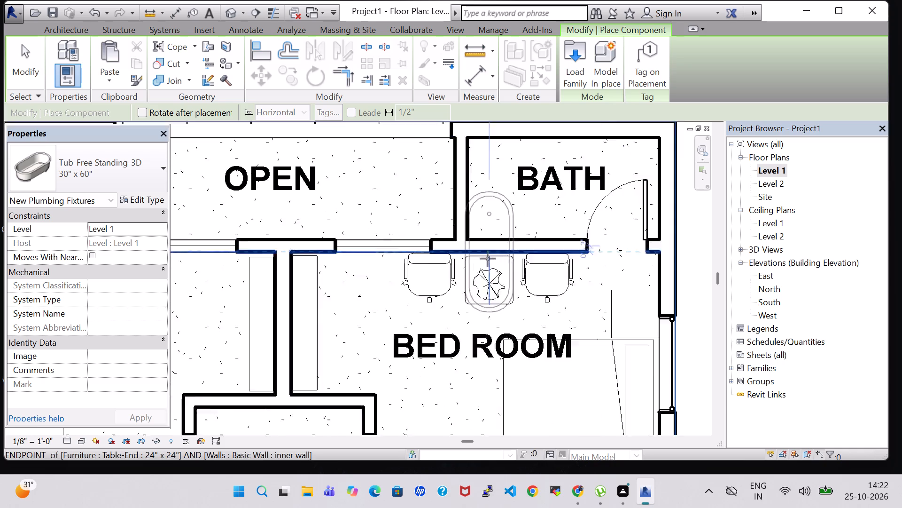
pyautogui.scroll(1, 488, 259)
pyautogui.press('space')
pyautogui.moveTo(537, 194); pyautogui.dragTo(536, 205, button='middle')
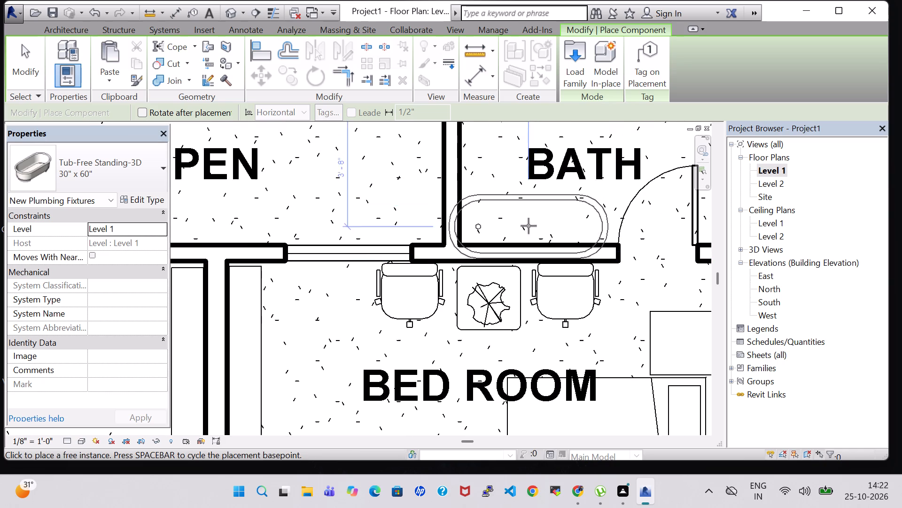
pyautogui.moveTo(545, 185); pyautogui.dragTo(528, 251, button='middle')
pyautogui.scroll(-2, 544, 200)
pyautogui.scroll(-4, 316, 263)
pyautogui.moveTo(310, 247); pyautogui.dragTo(318, 247, button='middle')
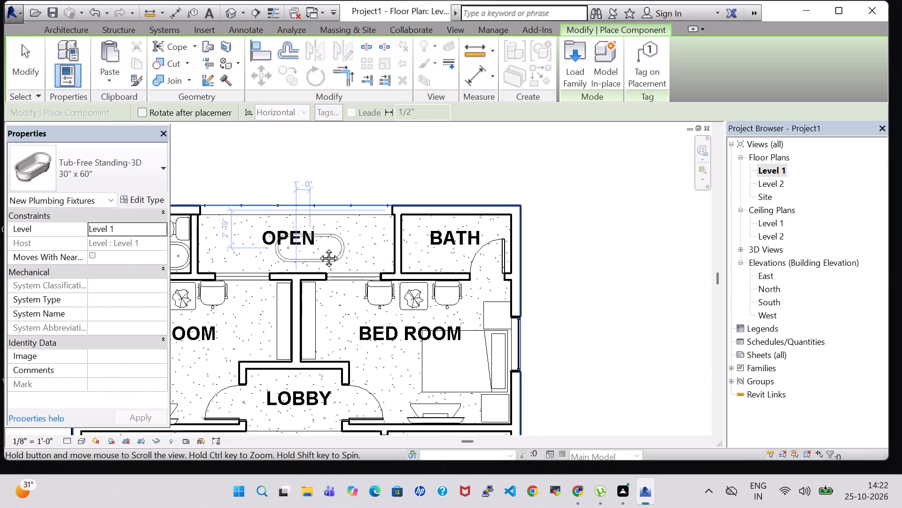
pyautogui.moveTo(318, 247); pyautogui.dragTo(368, 248, button='middle')
pyautogui.moveTo(377, 248); pyautogui.dragTo(421, 246, button='middle')
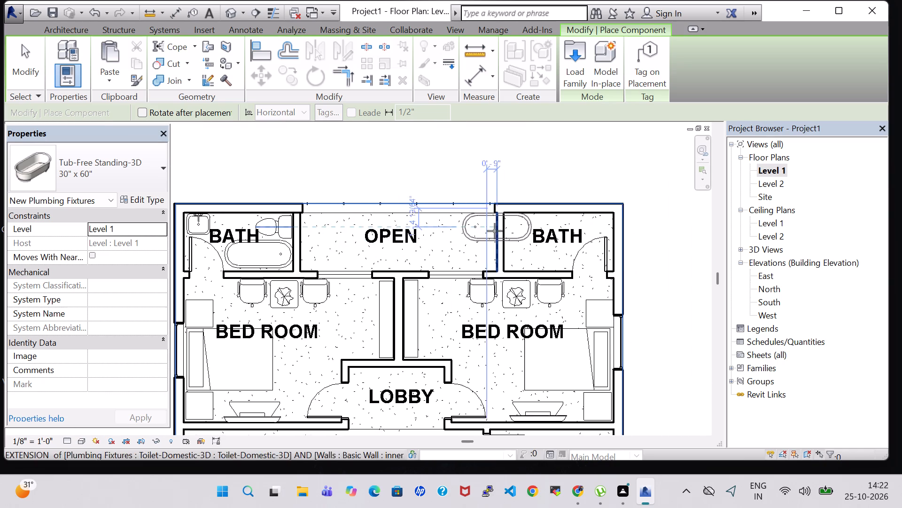
pyautogui.scroll(2, 495, 237)
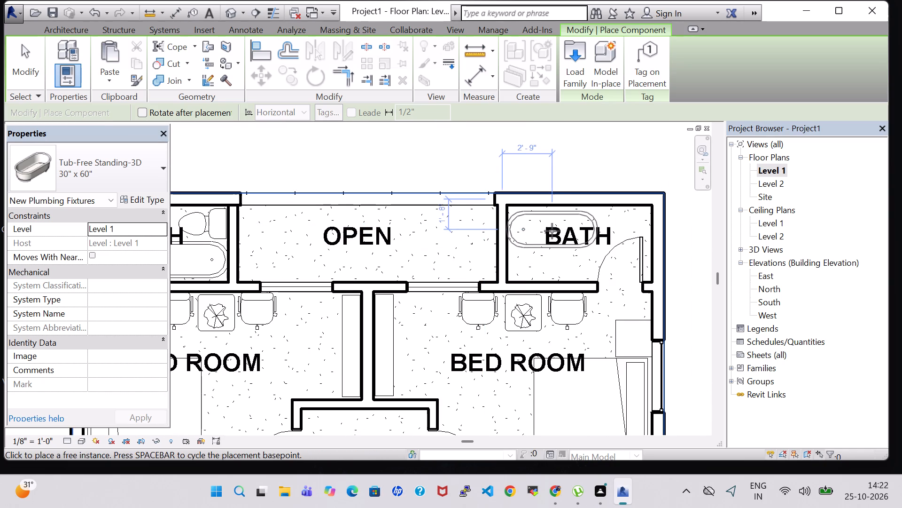
pyautogui.click(552, 230)
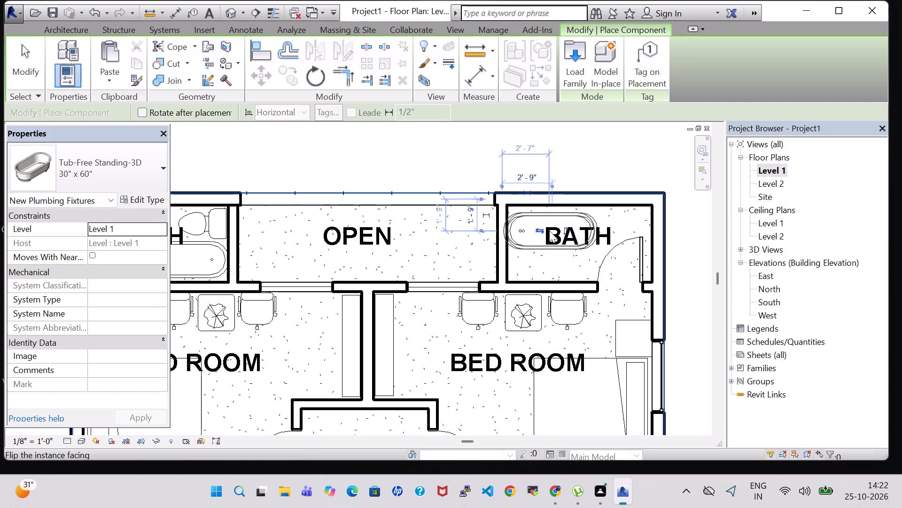
pyautogui.press('Escape')
pyautogui.press('Escape')
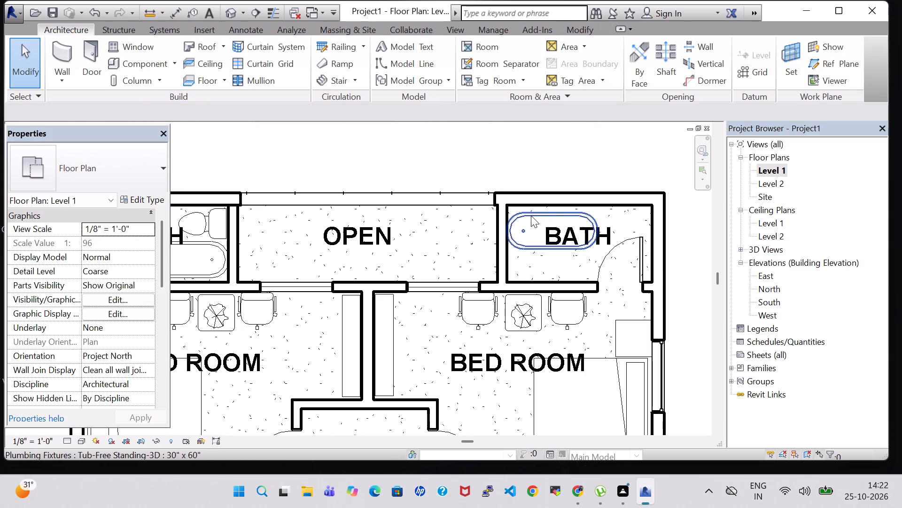
# Nudge the tub in the right bedroom's bath slightly closer to the exterior wall.
pyautogui.click(531, 215)
pyautogui.press('Up')
pyautogui.press('Up')
pyautogui.press('Down')
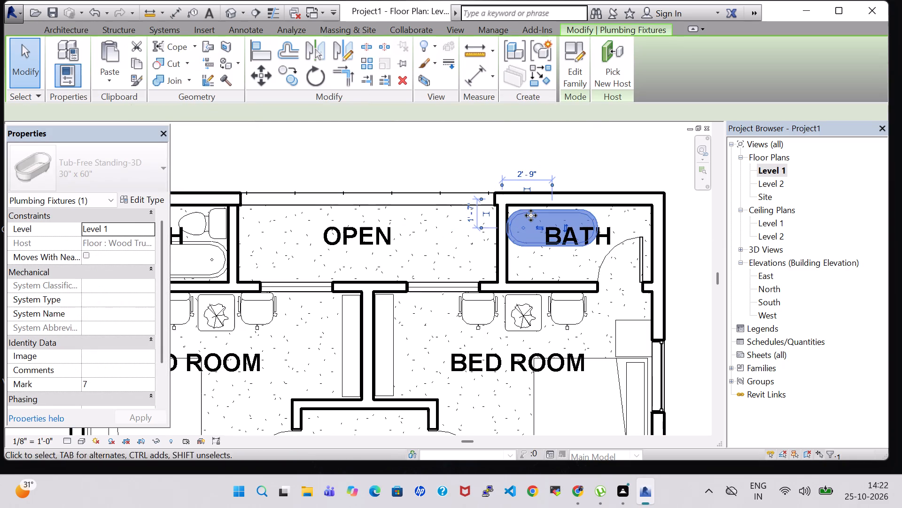
pyautogui.click(305, 153)
# Place a Toilet-Domestic-3D below the tub in the right bedroom's bath, tank against the OPEN-side wall, about 3' 7" from the exterior wall.
pyautogui.click(112, 59)
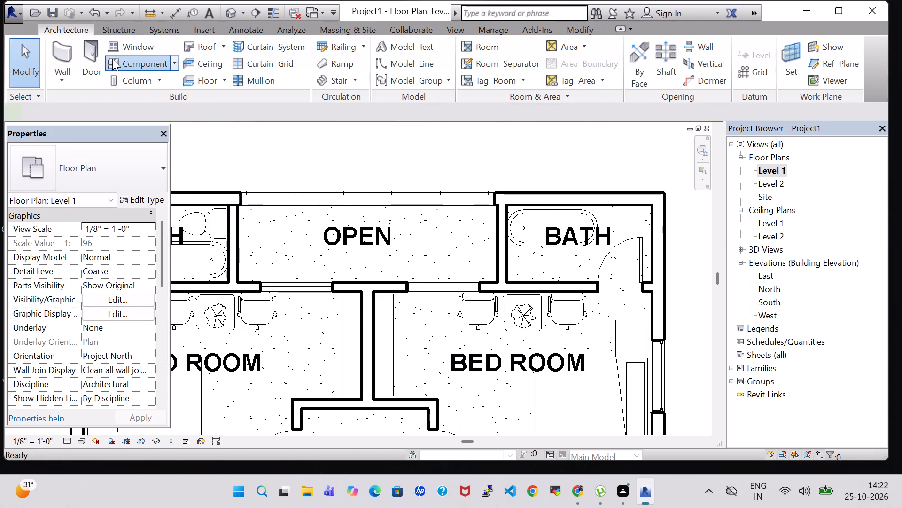
pyautogui.click(121, 155)
pyautogui.scroll(1, 39, 277)
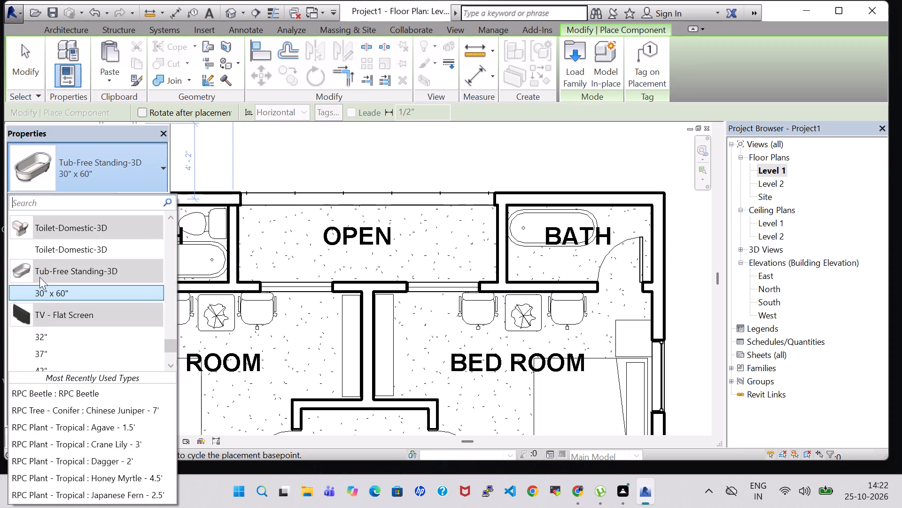
pyautogui.scroll(1, 44, 275)
pyautogui.click(68, 281)
pyautogui.scroll(4, 521, 281)
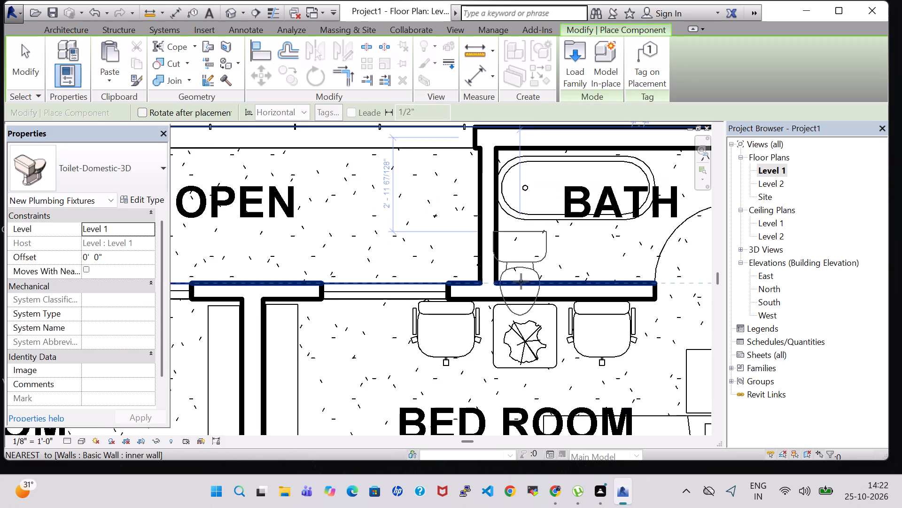
pyautogui.press('space')
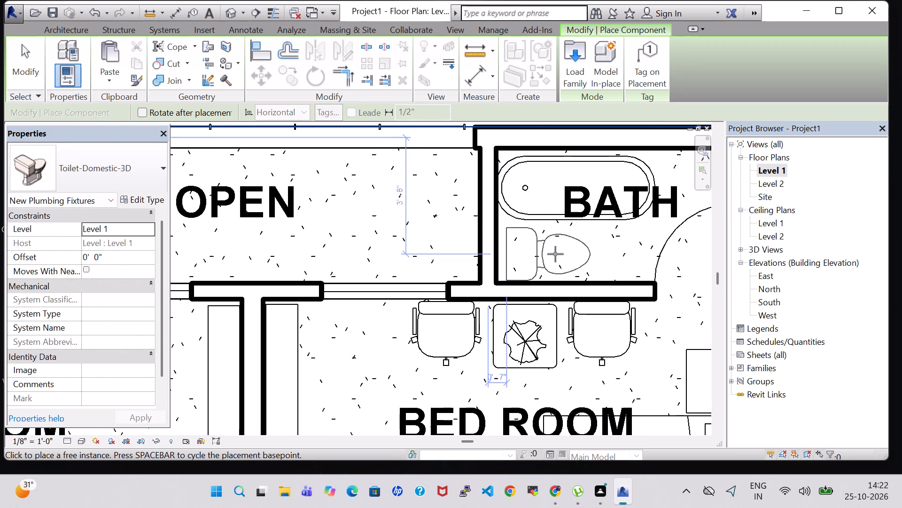
pyautogui.click(549, 251)
pyautogui.scroll(-3, 535, 257)
pyautogui.scroll(-1, 452, 278)
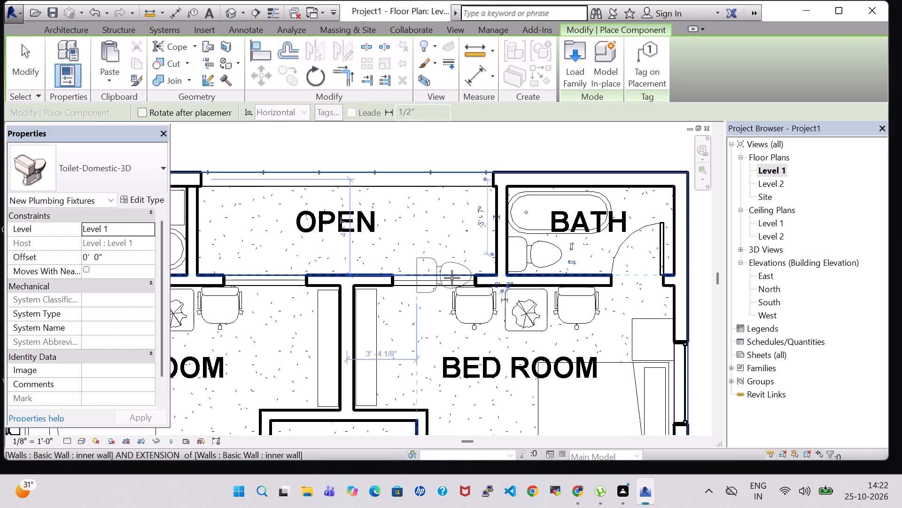
pyautogui.scroll(-1, 452, 278)
pyautogui.press('Escape')
pyautogui.press('Escape')
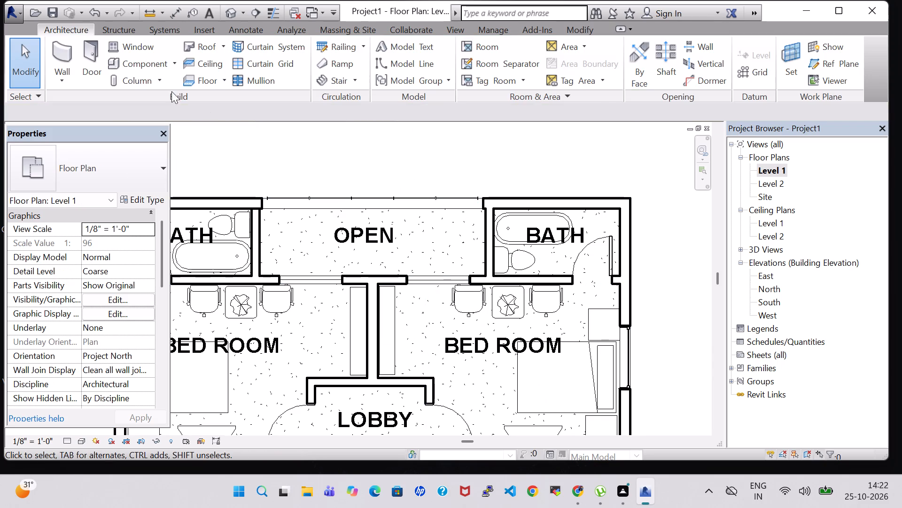
# Place a 20" x 18" Sink Vanity-Square on the right bath's exterior wall, between the tub and corner, about 1' 0" from the side wall.
pyautogui.click(123, 67)
pyautogui.click(104, 172)
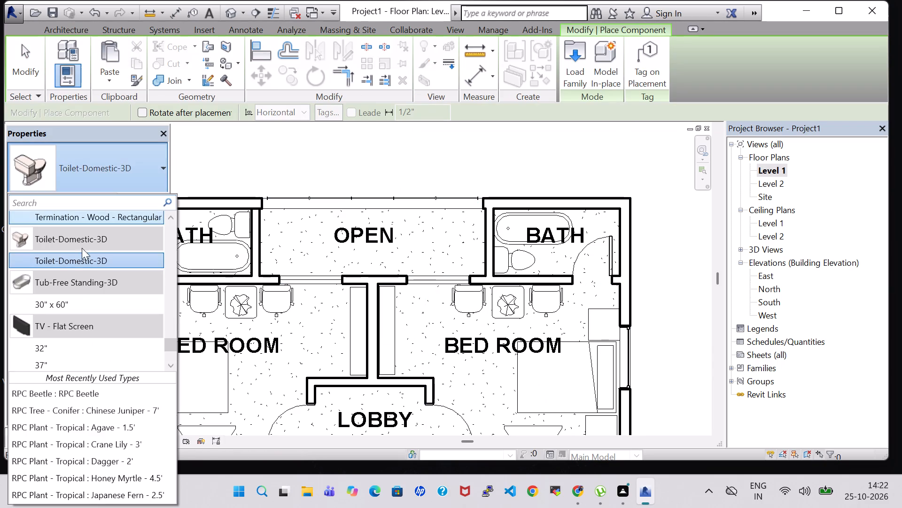
pyautogui.scroll(4, 65, 309)
pyautogui.scroll(-2, 65, 309)
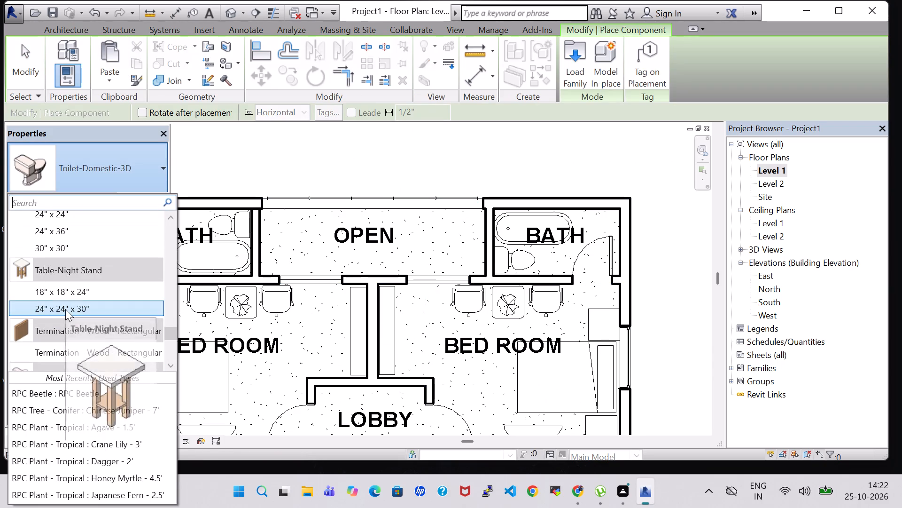
pyautogui.scroll(-12, 65, 309)
pyautogui.scroll(7, 65, 307)
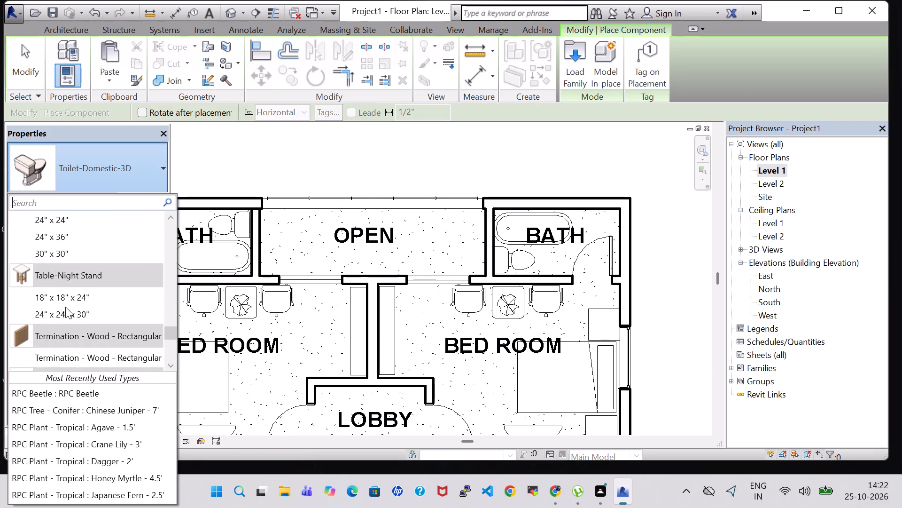
pyautogui.scroll(5, 65, 307)
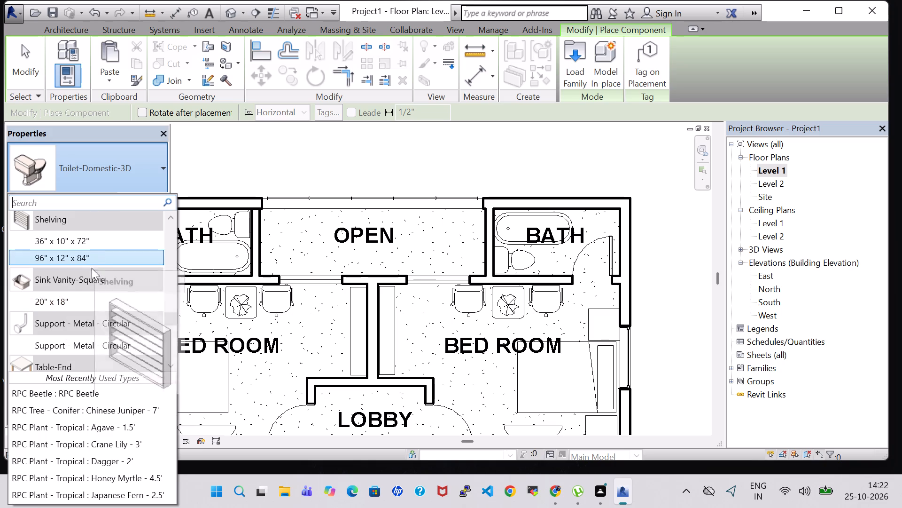
pyautogui.click(80, 300)
pyautogui.scroll(8, 599, 247)
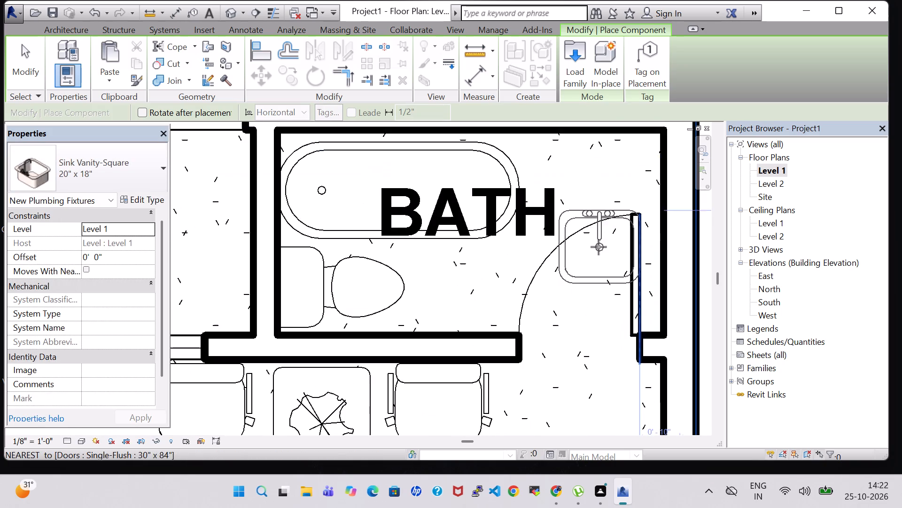
pyautogui.scroll(1, 576, 167)
pyautogui.moveTo(576, 167); pyautogui.dragTo(471, 310, button='middle')
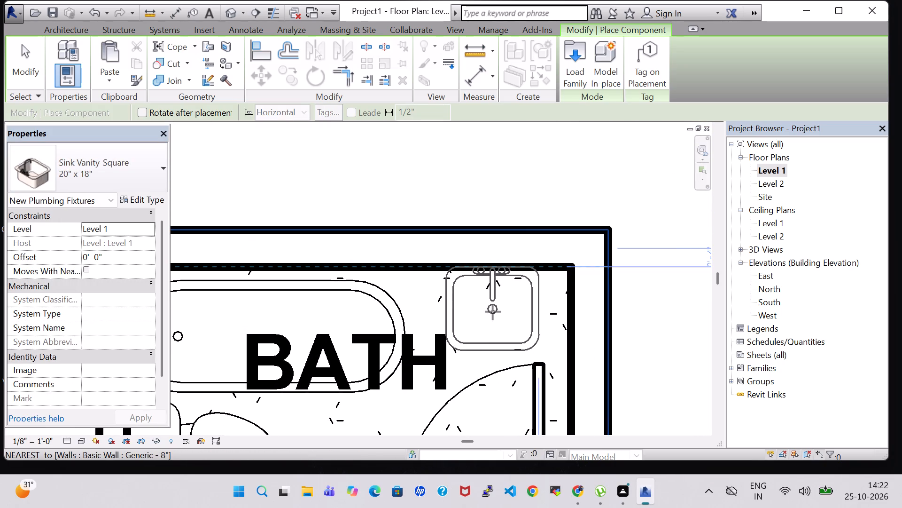
pyautogui.scroll(3, 487, 315)
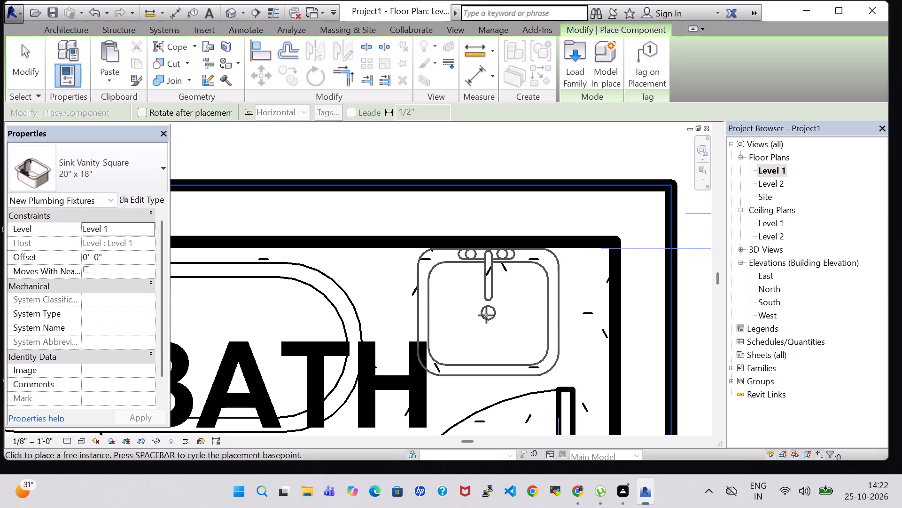
pyautogui.click(486, 315)
pyautogui.press('Escape')
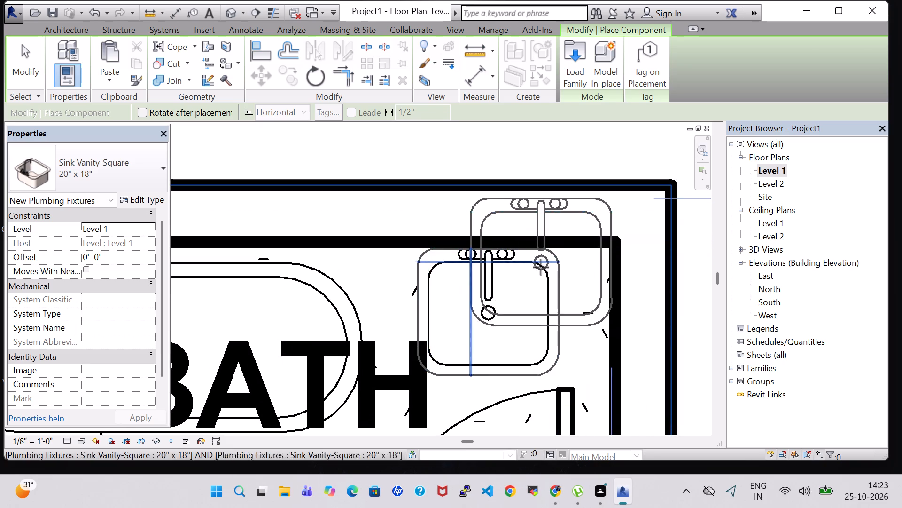
pyautogui.press('Escape')
# Nudge the new sink slightly closer to the exterior wall and set its offset to 3' 0".
pyautogui.click(545, 265)
pyautogui.press('Up')
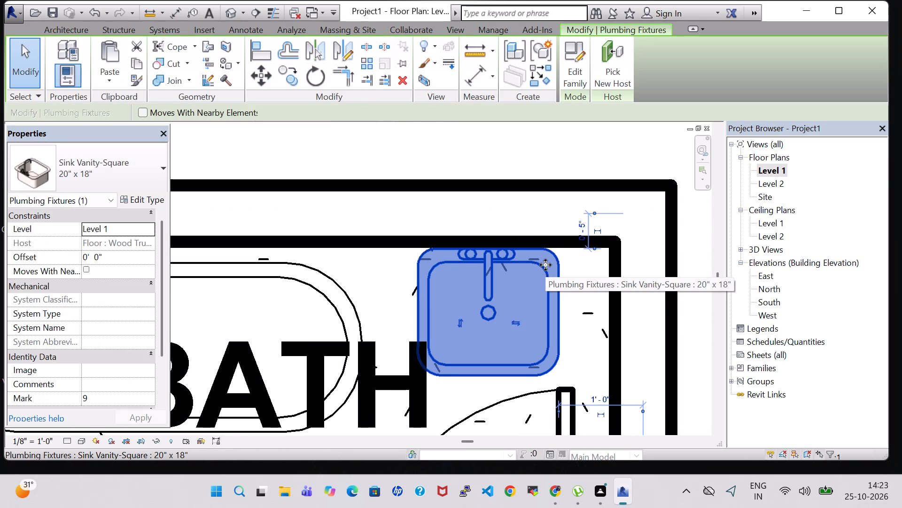
pyautogui.click(88, 258)
pyautogui.press('BackSpace')
pyautogui.press('3')
pyautogui.press('Return')
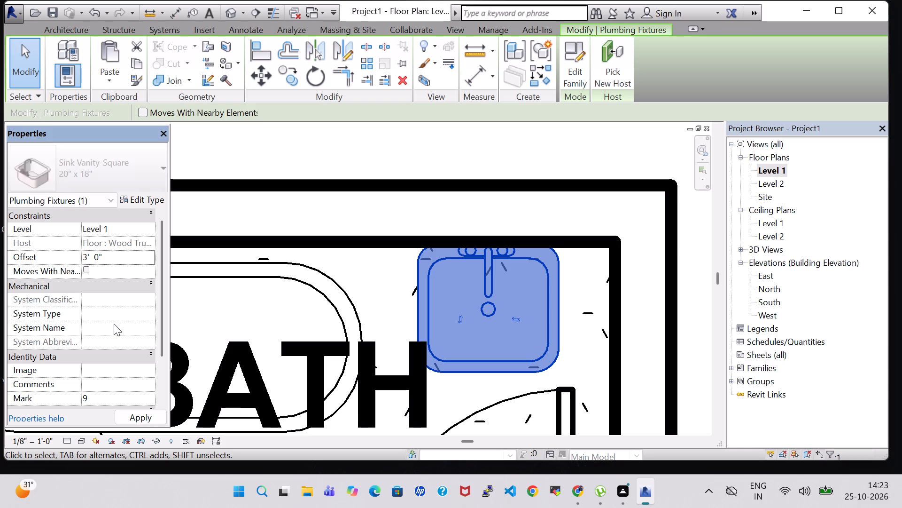
# Set the offset of the sink in the left bedroom's bath to 3' 0".
pyautogui.scroll(-4, 430, 252)
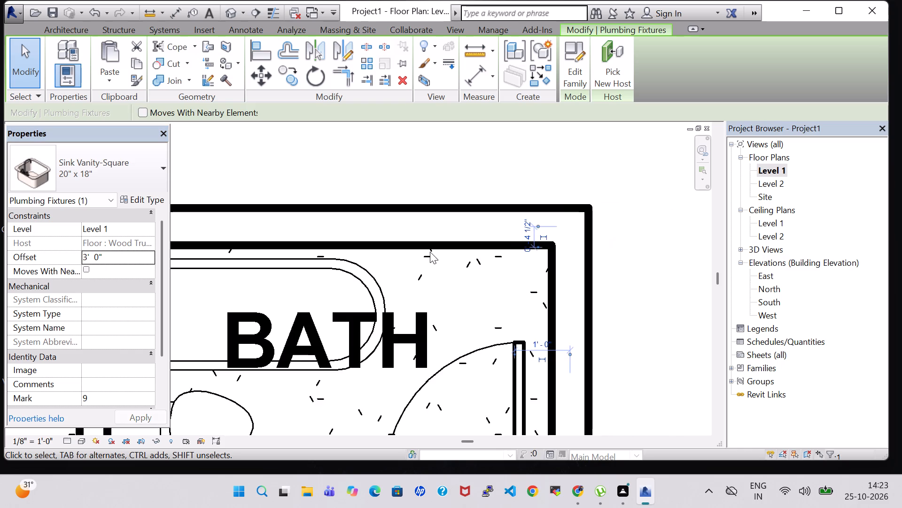
pyautogui.scroll(-7, 430, 252)
pyautogui.moveTo(331, 193); pyautogui.dragTo(694, 254, button='middle')
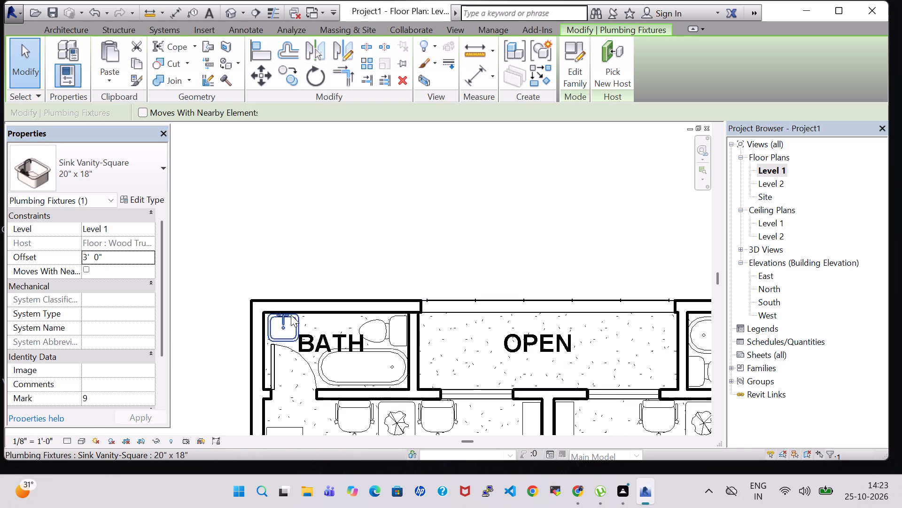
pyautogui.click(289, 321)
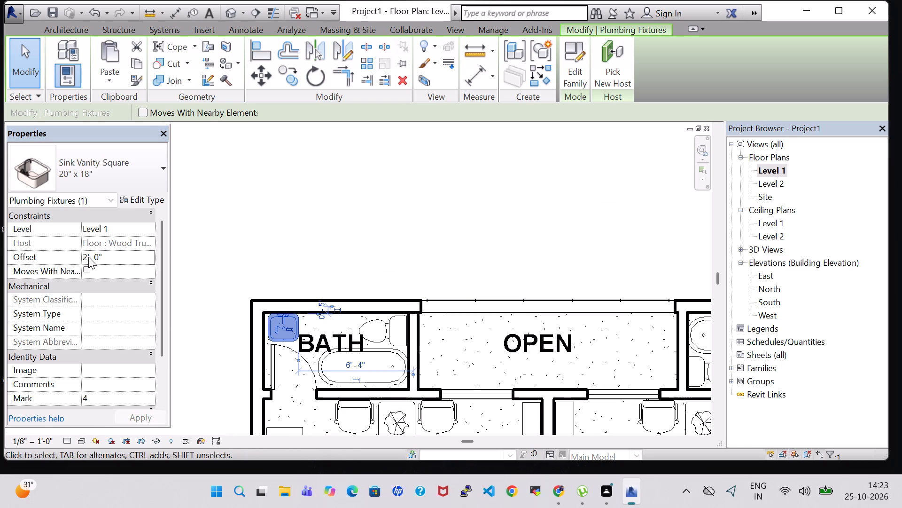
pyautogui.click(88, 257)
pyautogui.press('BackSpace')
pyautogui.press('3')
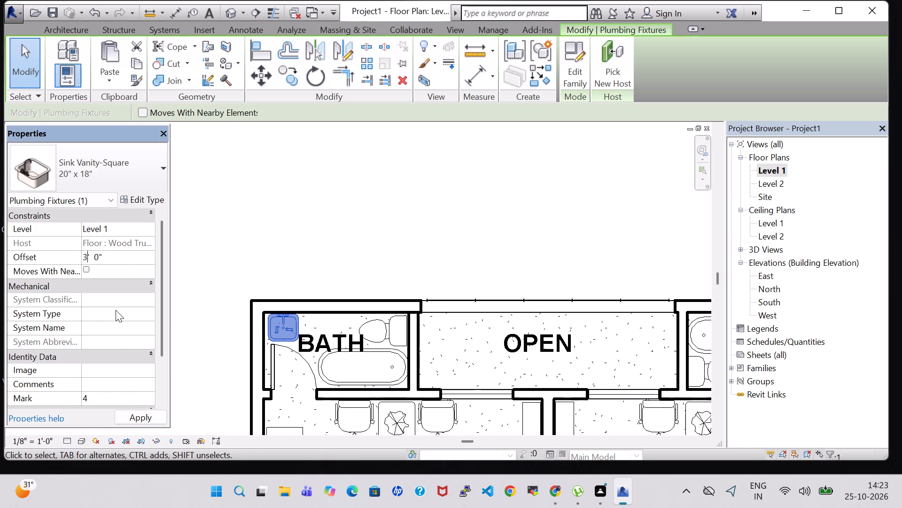
pyautogui.press('Return')
# Set the offset of the sink in the bath between the T.V. lounge and the stairs to 3' 0".
pyautogui.moveTo(378, 236); pyautogui.dragTo(365, 171, button='middle')
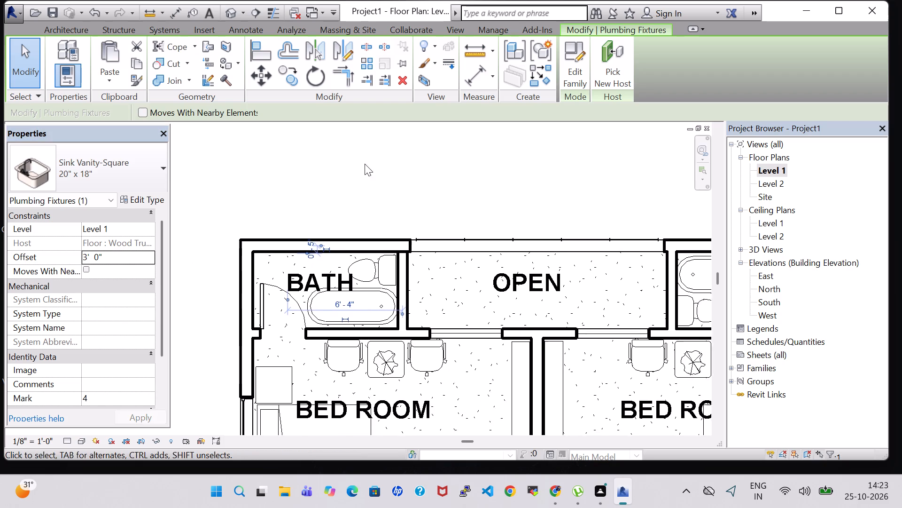
pyautogui.moveTo(451, 258); pyautogui.dragTo(398, 175, button='middle')
pyautogui.scroll(-4, 398, 175)
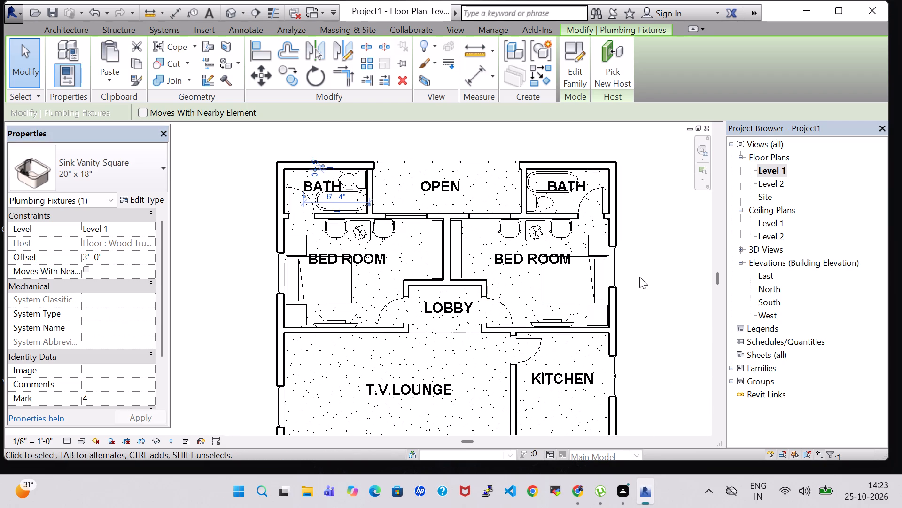
pyautogui.moveTo(647, 274); pyautogui.dragTo(618, 220, button='middle')
pyautogui.scroll(-2, 617, 217)
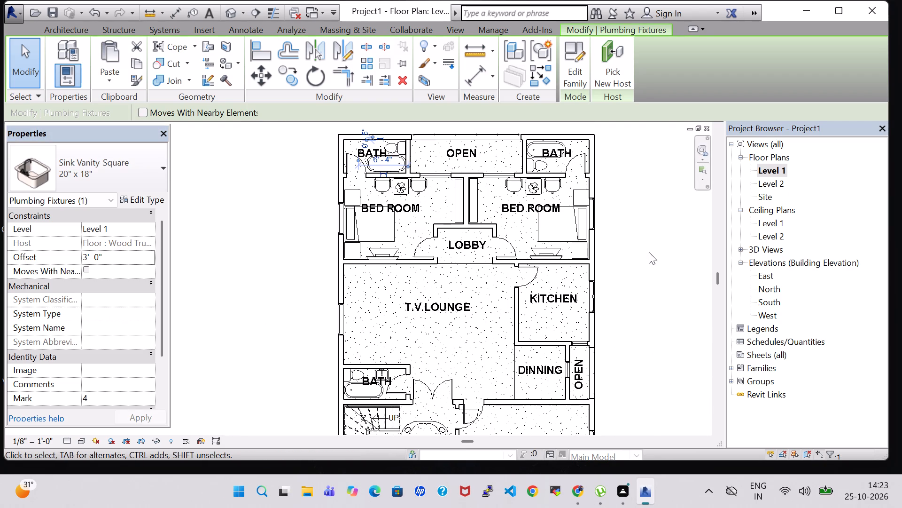
pyautogui.click(382, 370)
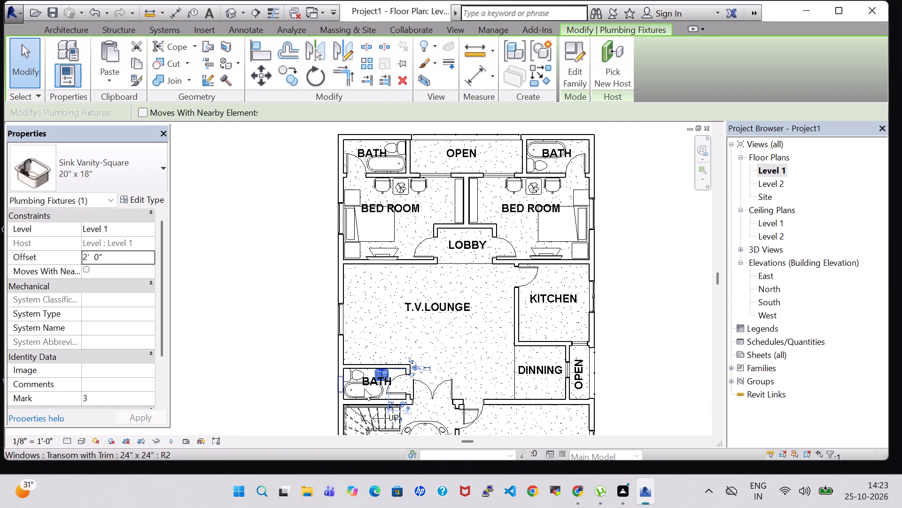
pyautogui.scroll(5, 411, 411)
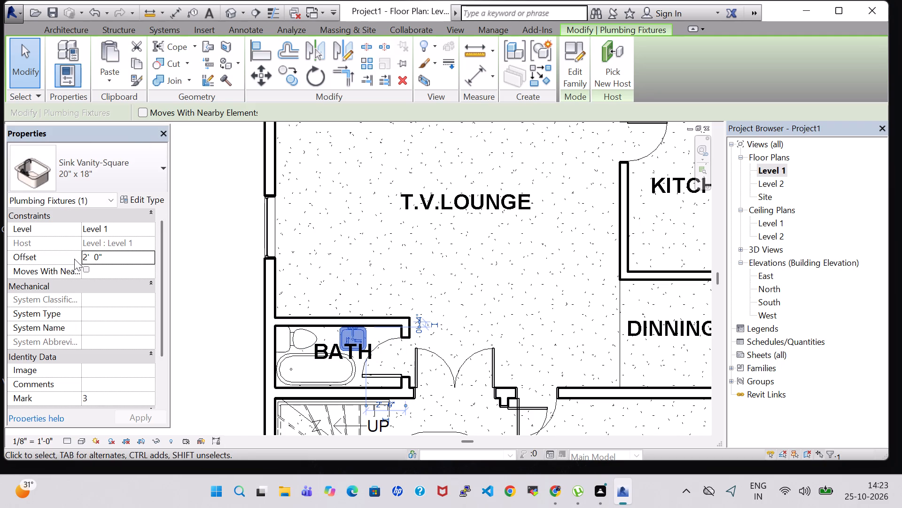
pyautogui.click(89, 255)
pyautogui.press('BackSpace')
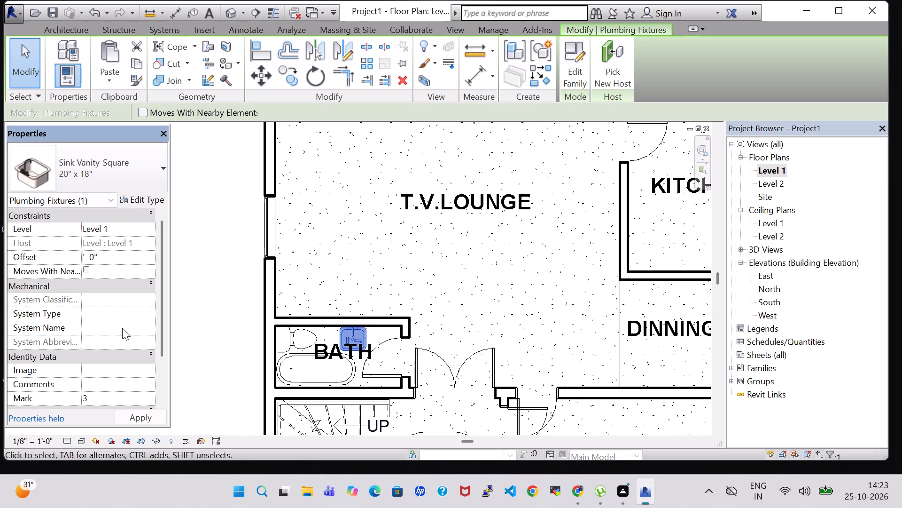
pyautogui.press('3')
pyautogui.press('Return')
# Place a 20" x 18" Sink Vanity-Square in the drawing room bath's exterior corner by the door, turned so its faucet backs onto the front wall.
pyautogui.scroll(-3, 399, 298)
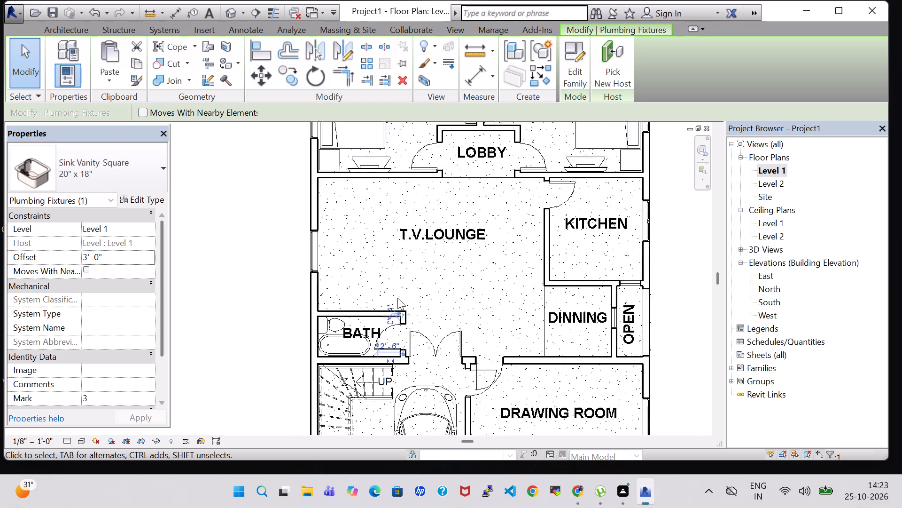
pyautogui.scroll(-1, 397, 298)
pyautogui.click(270, 270)
pyautogui.moveTo(638, 306); pyautogui.dragTo(596, 185, button='middle')
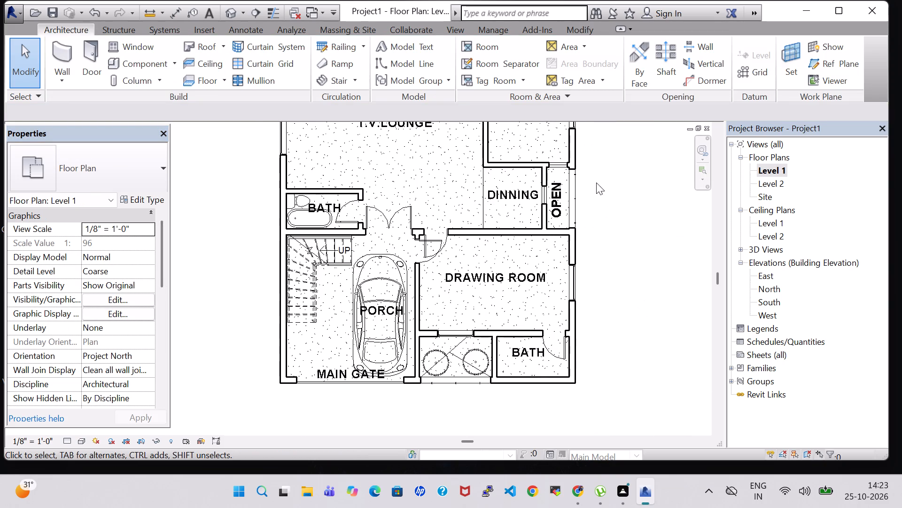
pyautogui.click(134, 69)
pyautogui.scroll(4, 519, 321)
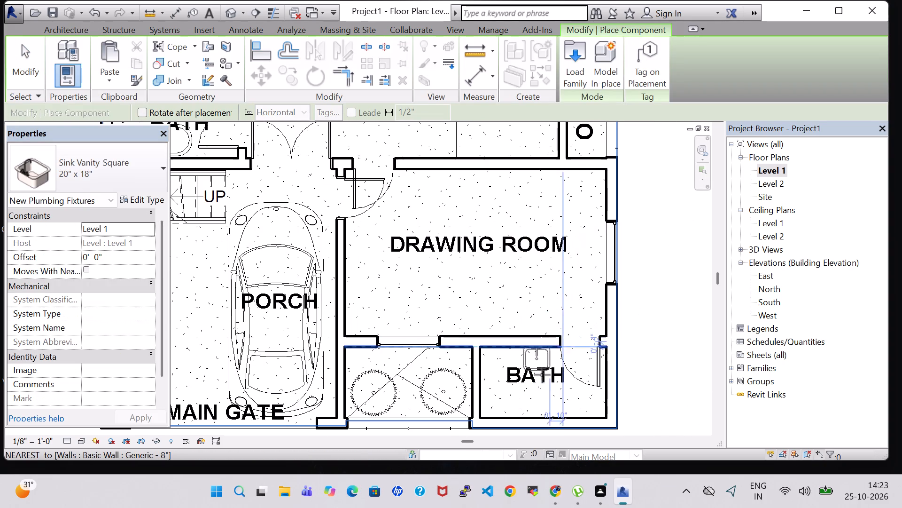
pyautogui.press('space')
pyautogui.press('space')
pyautogui.scroll(4, 573, 399)
pyautogui.press('space')
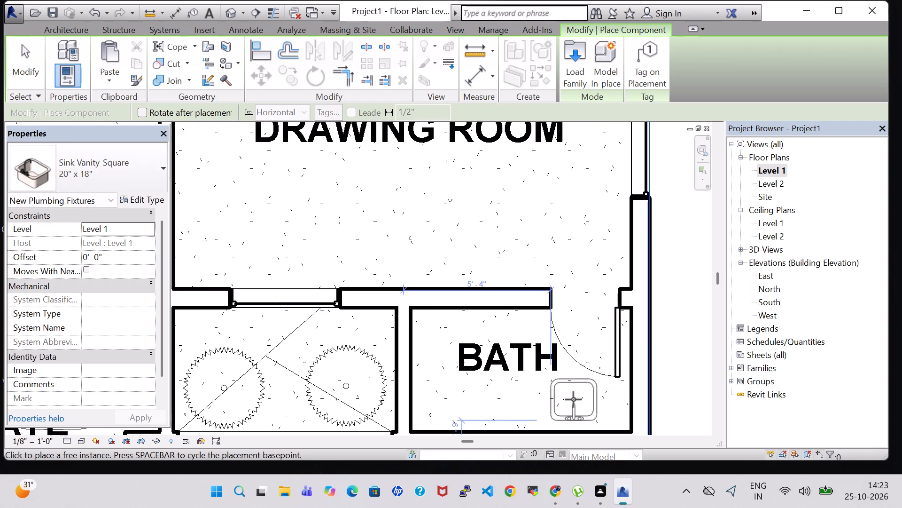
pyautogui.click(595, 407)
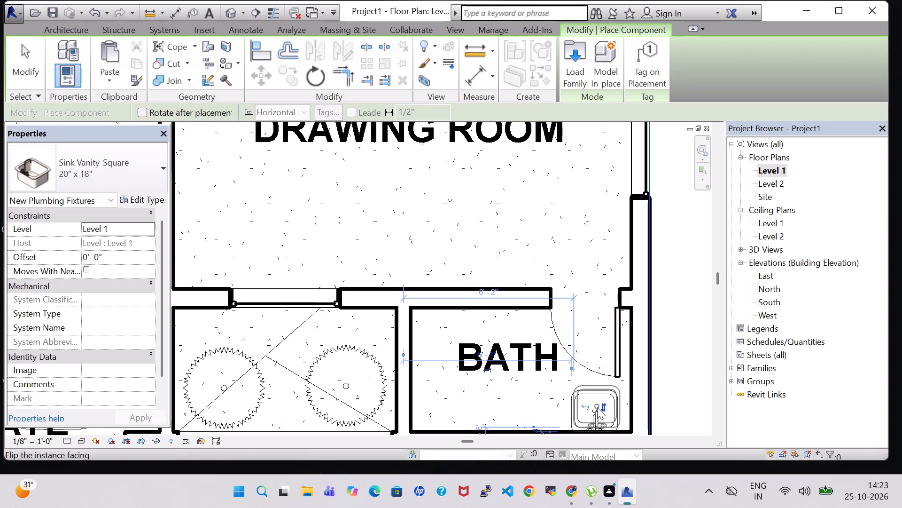
pyautogui.press('Escape')
pyautogui.press('Escape')
# Set the offset of the drawing room bath's sink to 3' 0".
pyautogui.click(598, 395)
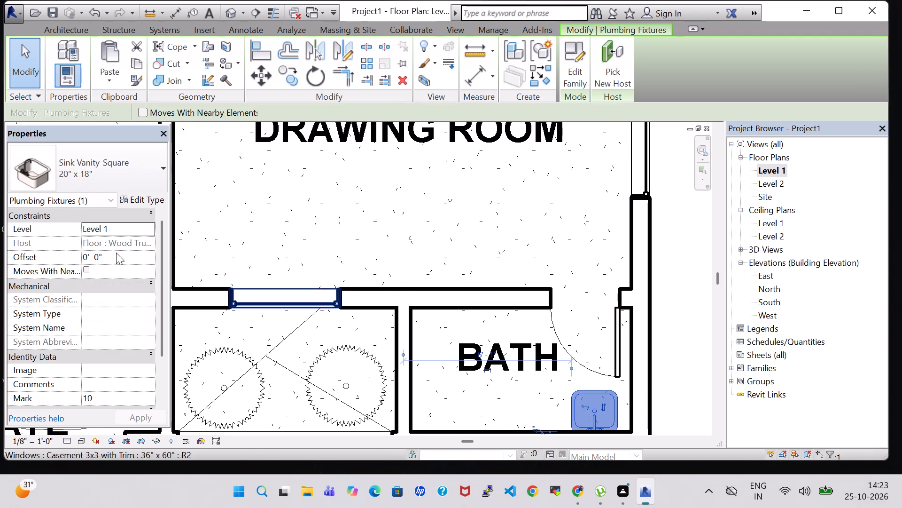
pyautogui.click(88, 256)
pyautogui.press('BackSpace')
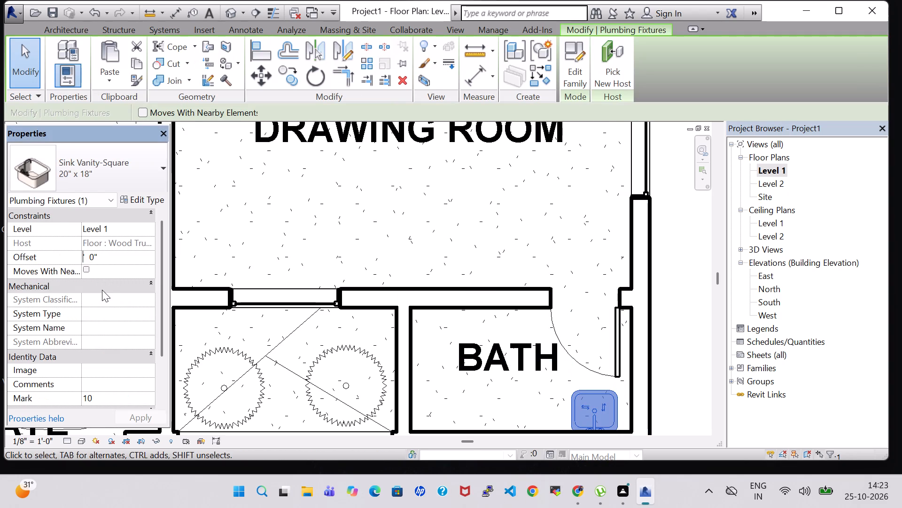
pyautogui.press('3')
pyautogui.press('Return')
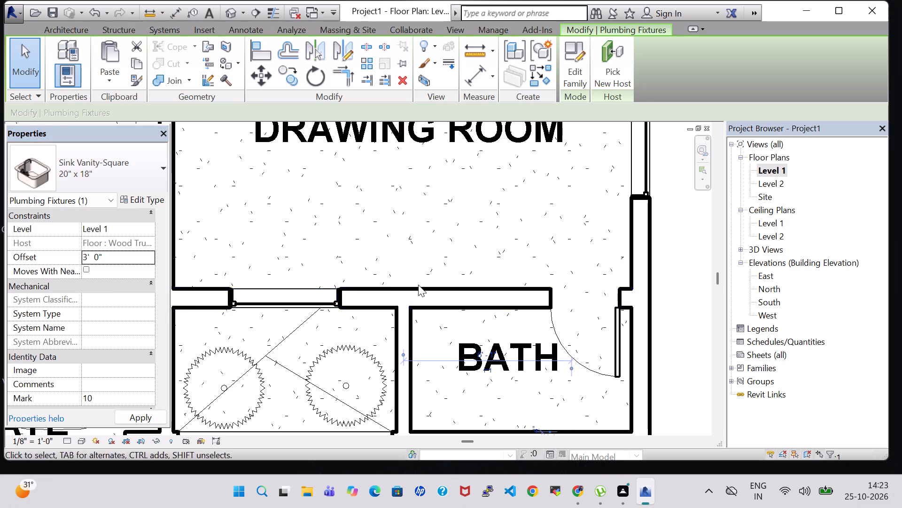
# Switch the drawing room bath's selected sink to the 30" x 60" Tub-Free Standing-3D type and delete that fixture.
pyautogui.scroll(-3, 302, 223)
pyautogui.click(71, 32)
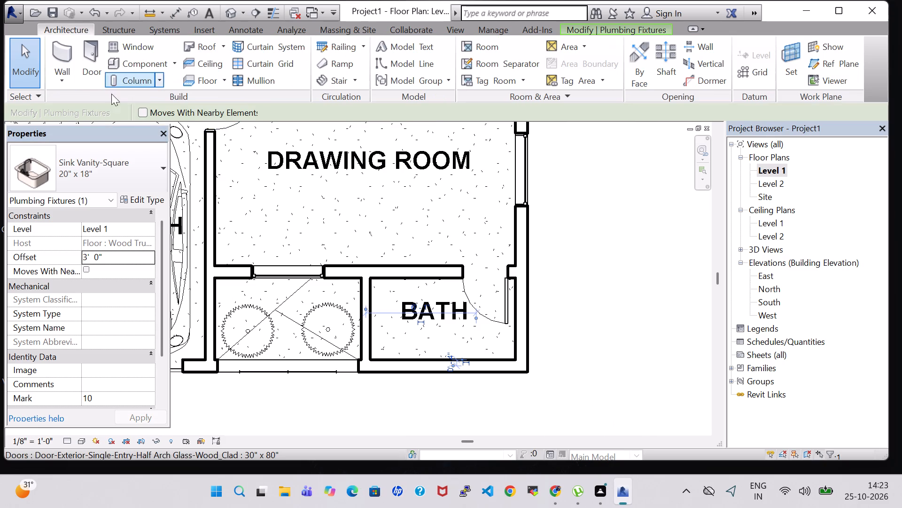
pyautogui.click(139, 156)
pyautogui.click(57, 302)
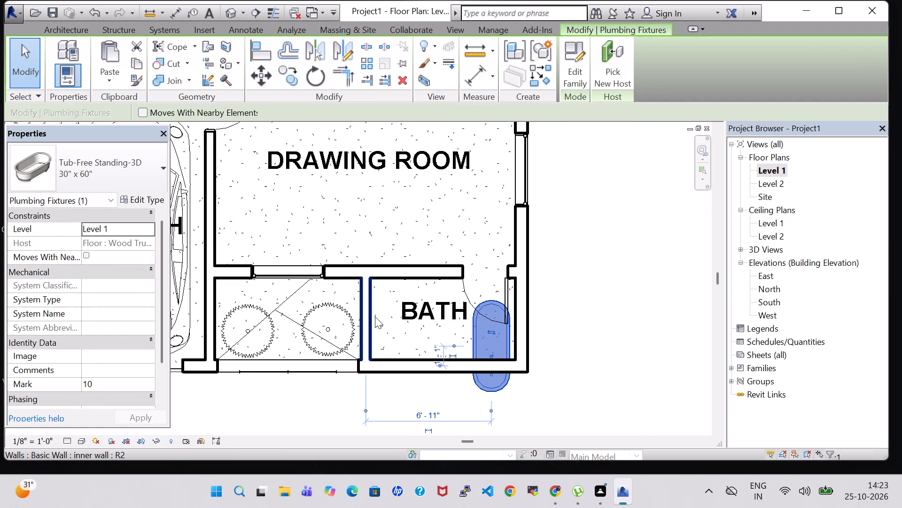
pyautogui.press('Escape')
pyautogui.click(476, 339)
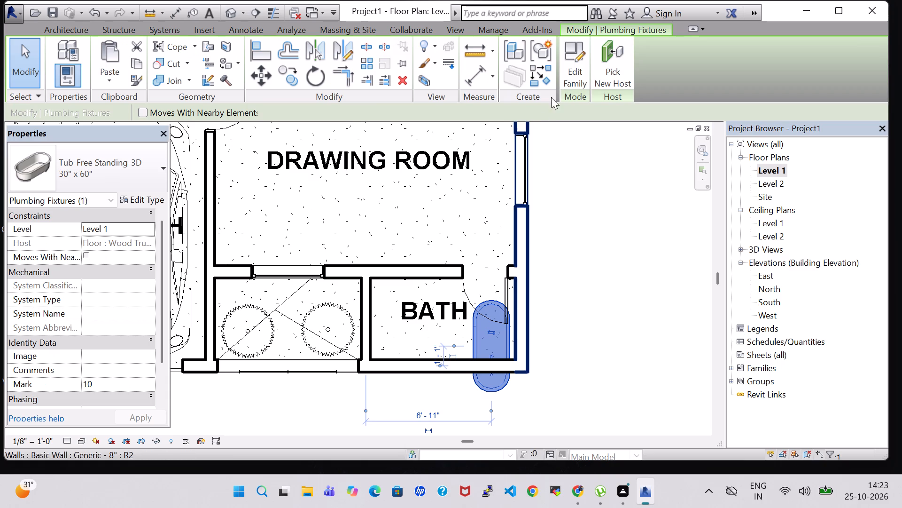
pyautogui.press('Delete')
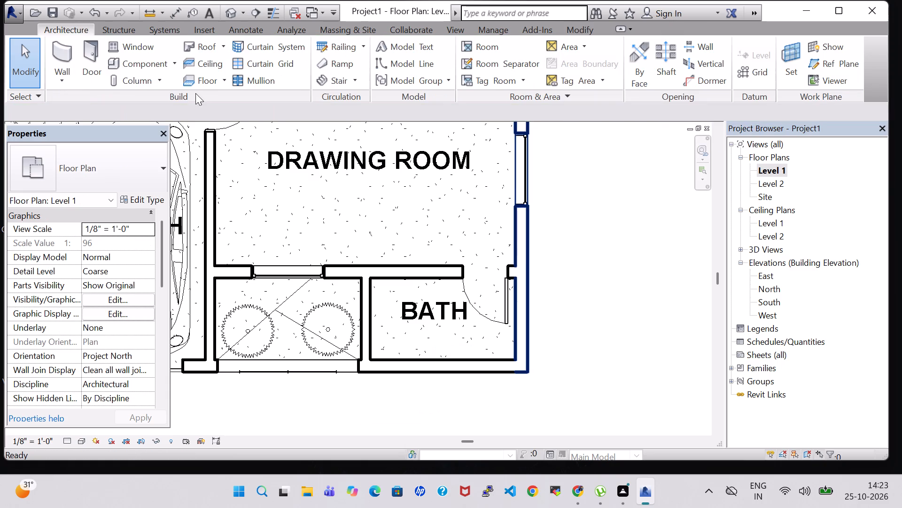
# Place a Toilet-Domestic-3D in the drawing room bath's inner corner, its tank against the planter-side wall, nudged slightly away from that wall.
pyautogui.click(143, 57)
pyautogui.click(121, 160)
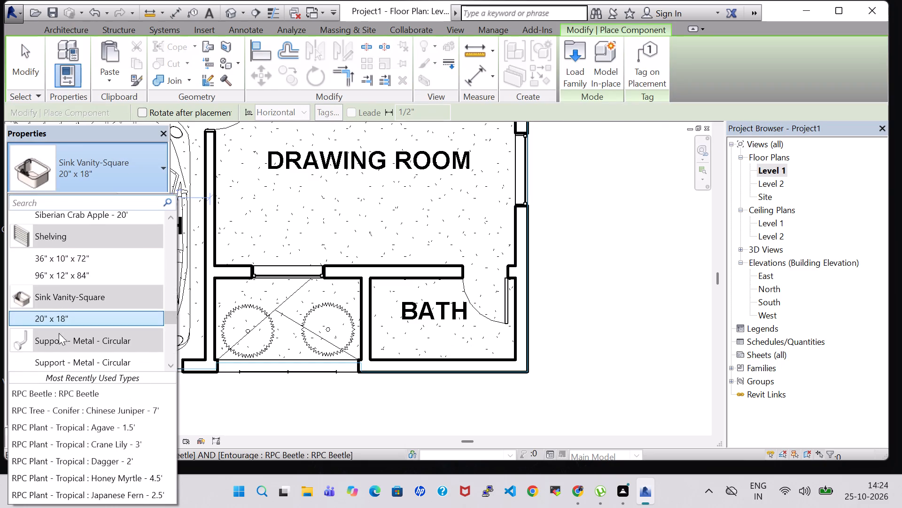
pyautogui.scroll(2, 54, 271)
pyautogui.scroll(-4, 54, 271)
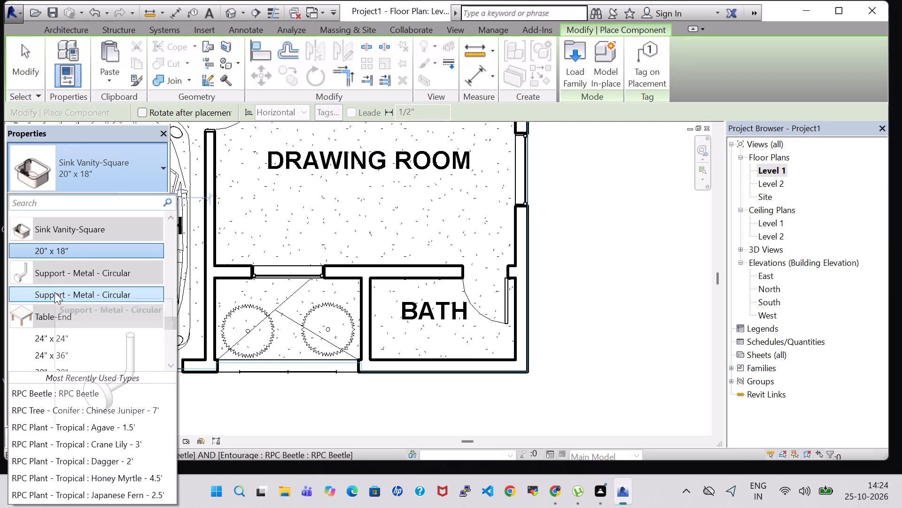
pyautogui.scroll(-7, 54, 292)
pyautogui.click(57, 277)
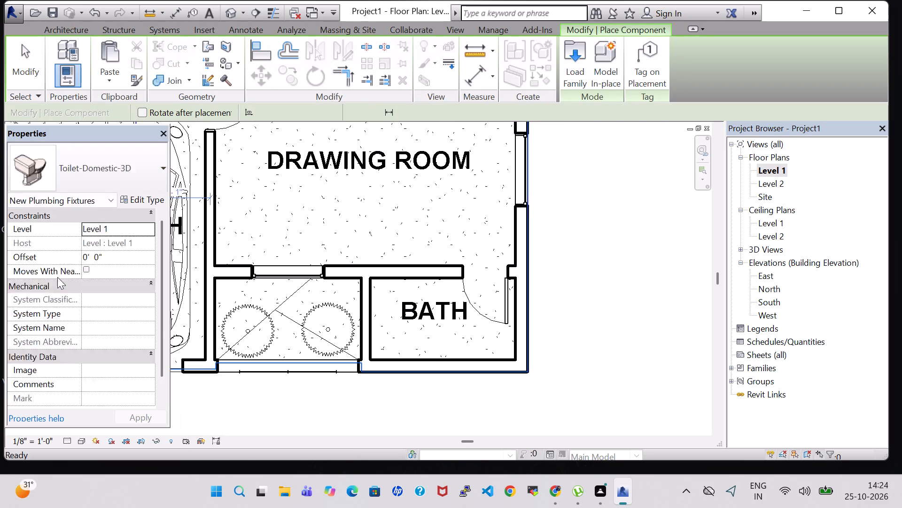
pyautogui.press('space')
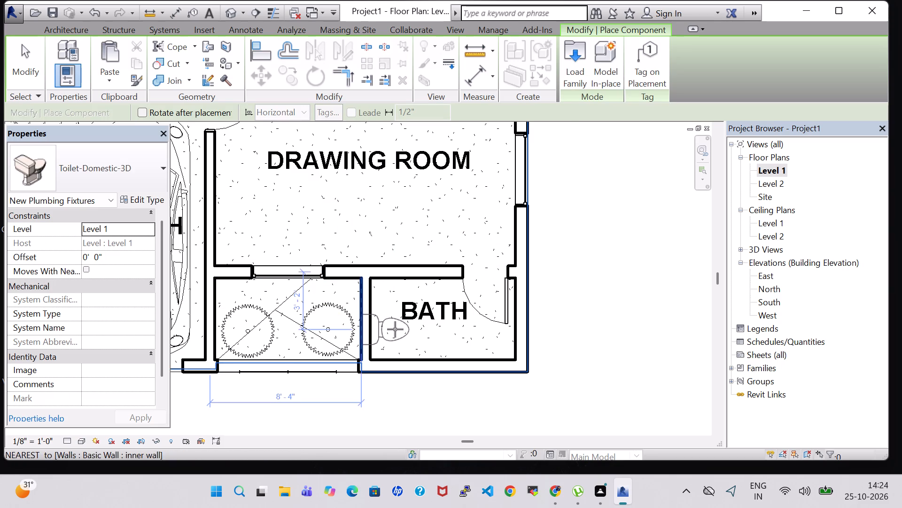
pyautogui.scroll(4, 419, 314)
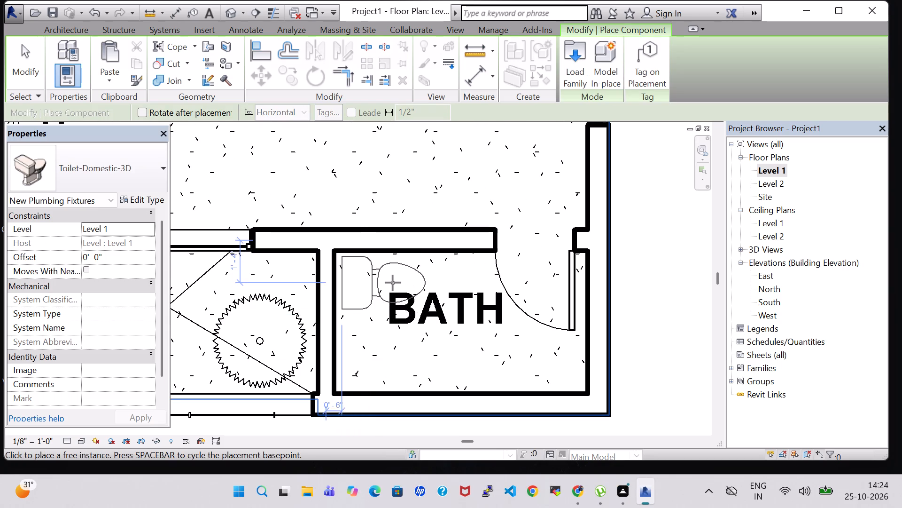
pyautogui.click(385, 282)
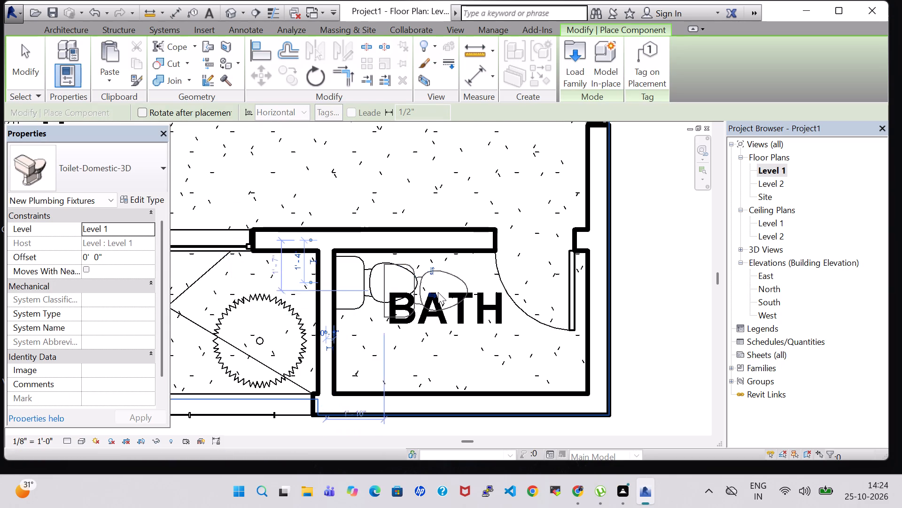
pyautogui.press('Escape')
pyautogui.press('Escape')
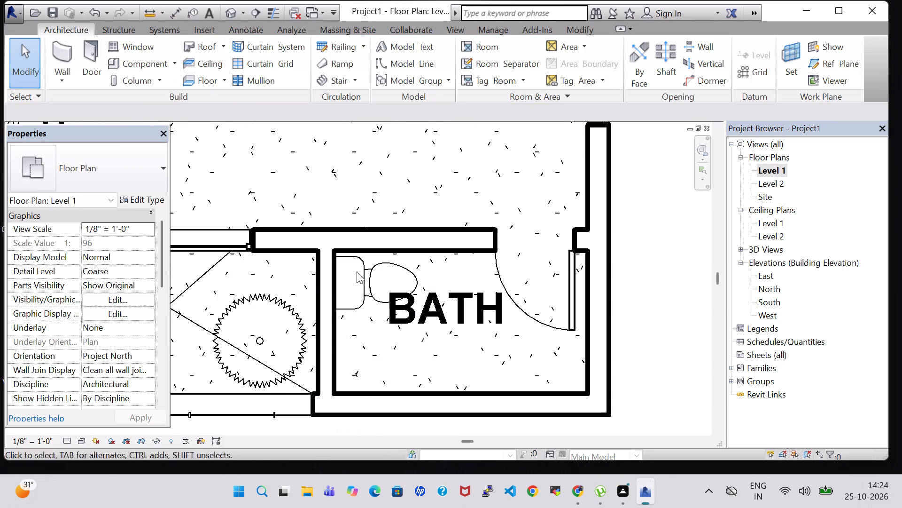
pyautogui.click(357, 269)
pyautogui.press('Right')
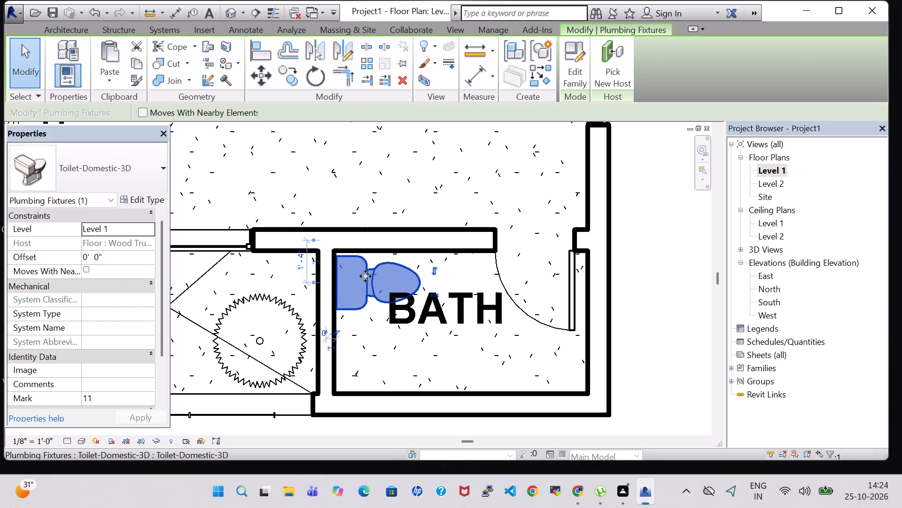
pyautogui.click(650, 291)
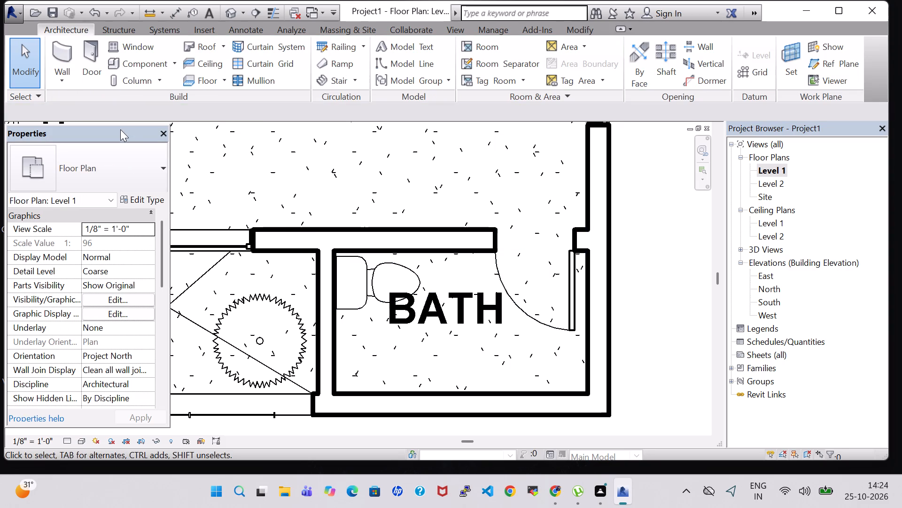
# Place a 30" x 60" Tub-Free Standing-3D below the drawing room bath's toilet, lengthwise along the front wall, nudged slightly toward that wall.
pyautogui.click(145, 65)
pyautogui.click(128, 176)
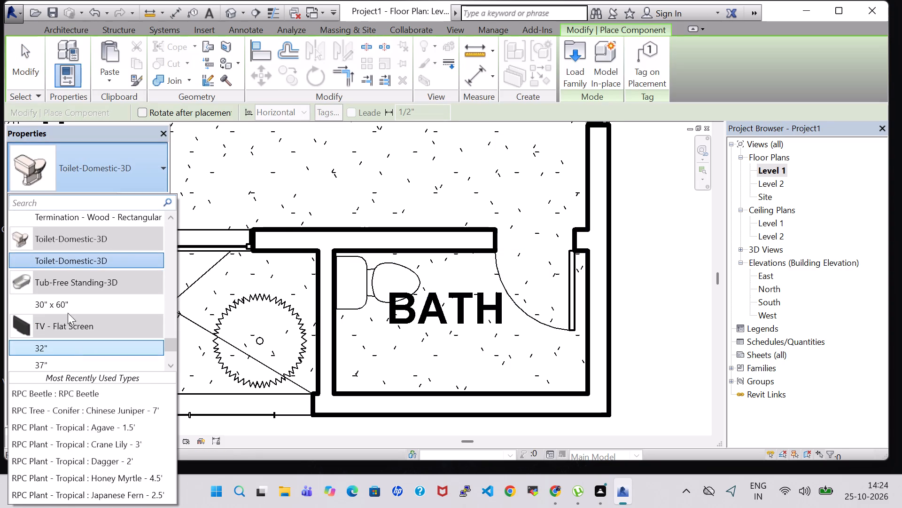
pyautogui.click(71, 308)
pyautogui.press('space')
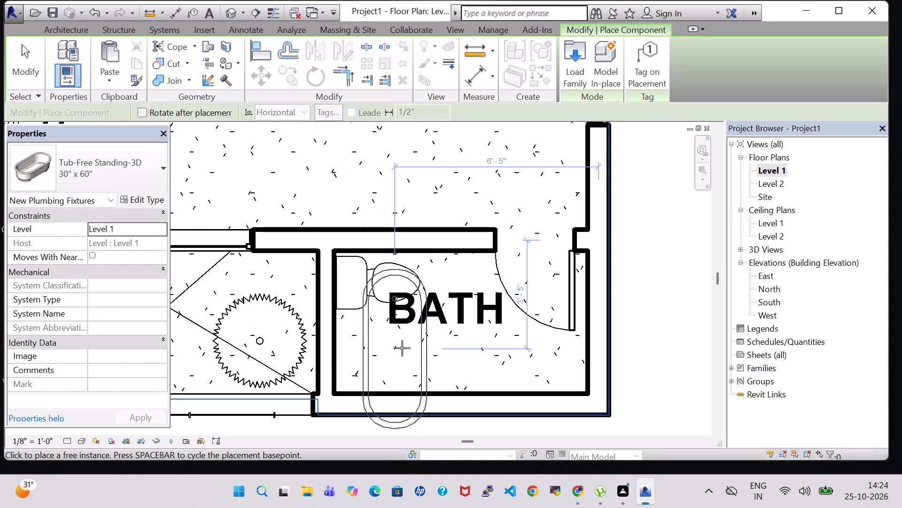
pyautogui.scroll(4, 419, 352)
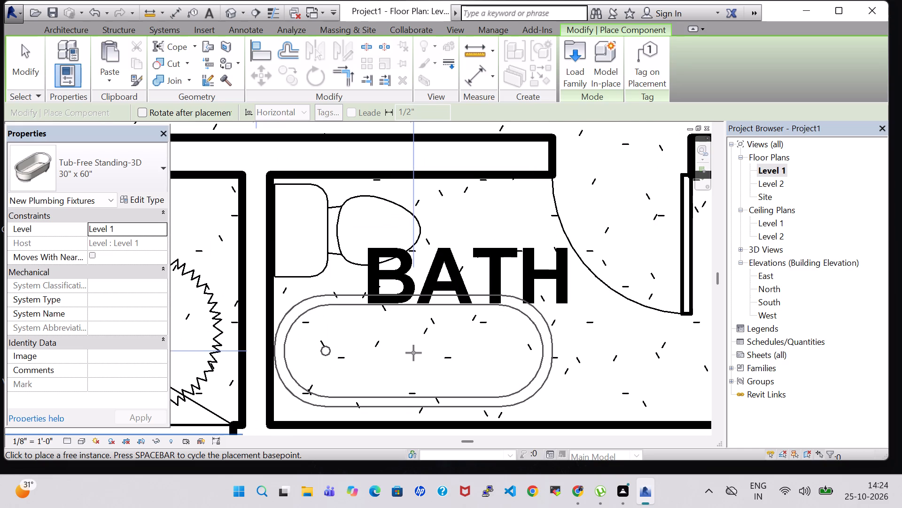
pyautogui.click(413, 353)
pyautogui.scroll(-6, 461, 367)
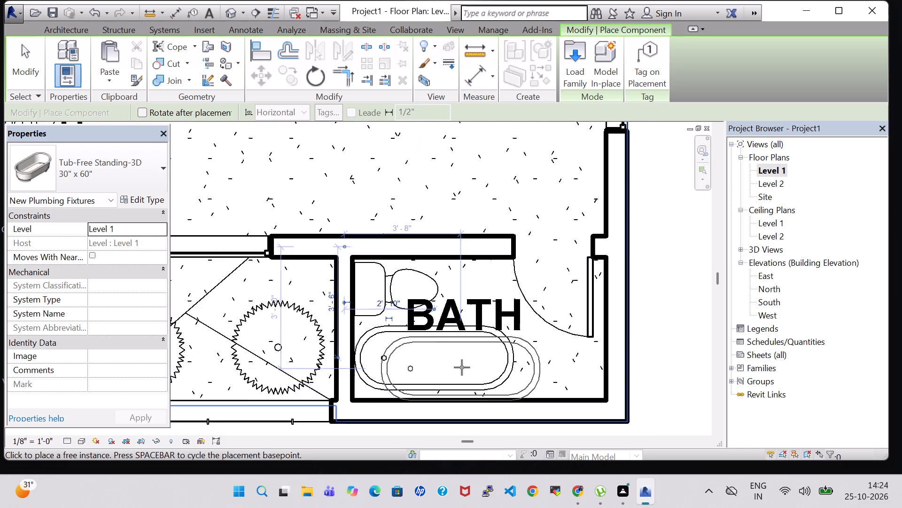
pyautogui.scroll(-1, 462, 367)
pyautogui.press('Escape')
pyautogui.press('Escape')
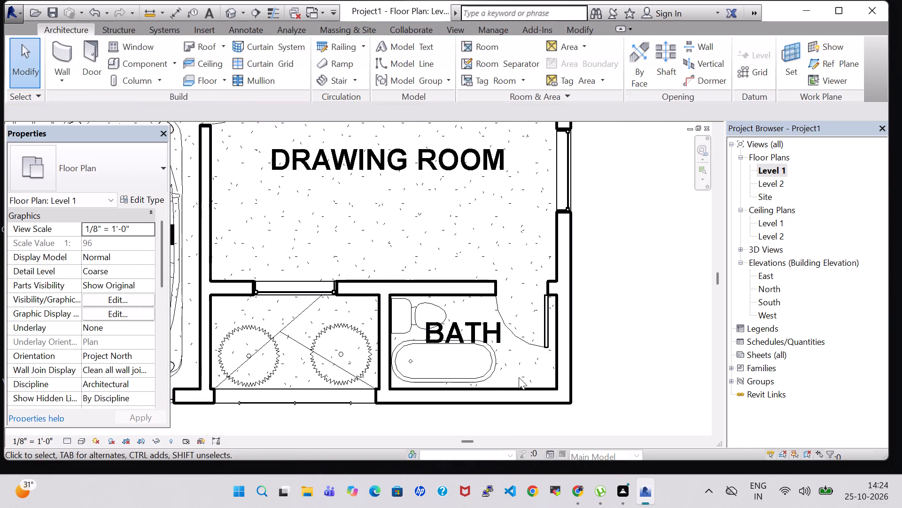
pyautogui.click(486, 358)
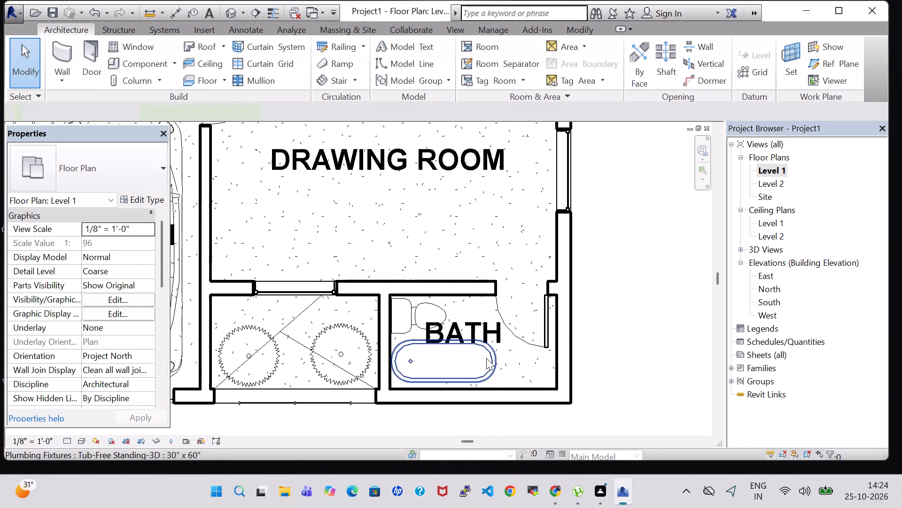
pyautogui.press('Down')
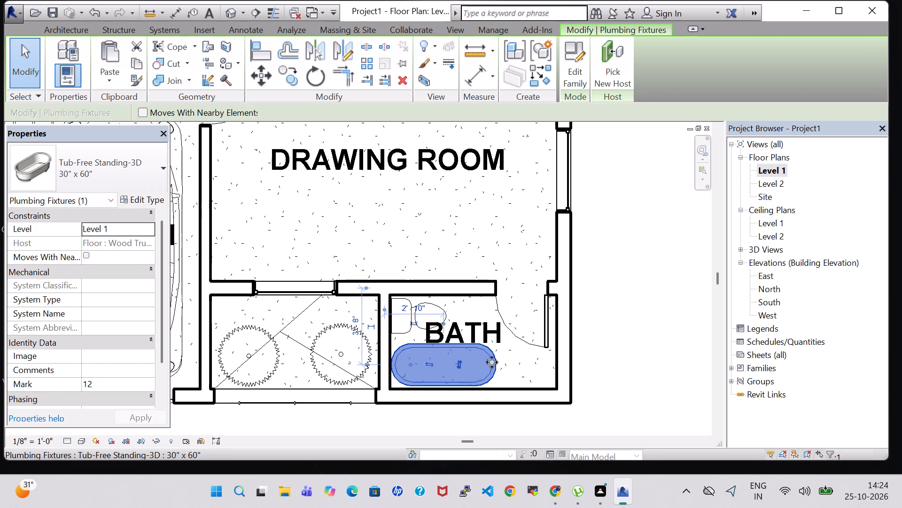
pyautogui.click(589, 346)
# Examine the bath fixtures and bedroom furniture across the whole house from above in the 3D view.
pyautogui.scroll(-3, 589, 346)
pyautogui.scroll(-3, 625, 315)
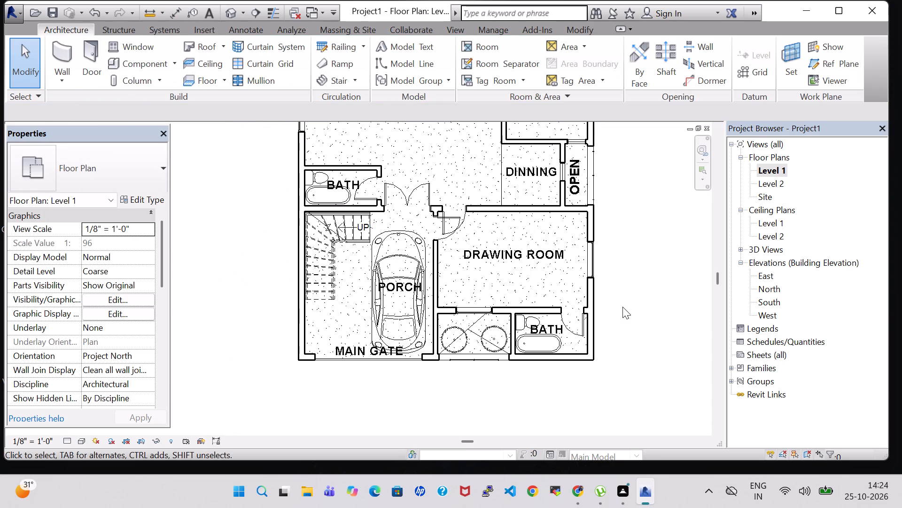
pyautogui.click(229, 12)
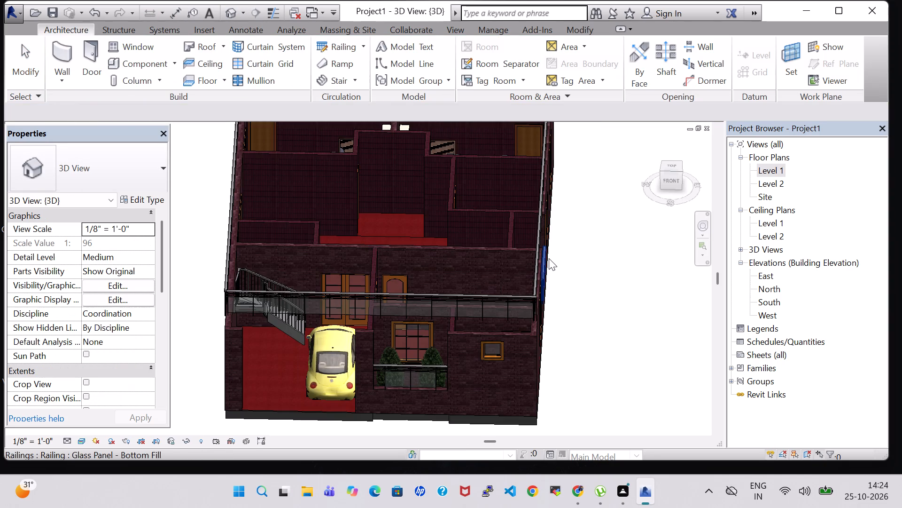
pyautogui.keyDown('shift'); pyautogui.moveTo(576, 235); pyautogui.dragTo(583, 352, button='middle'); pyautogui.keyUp('shift')
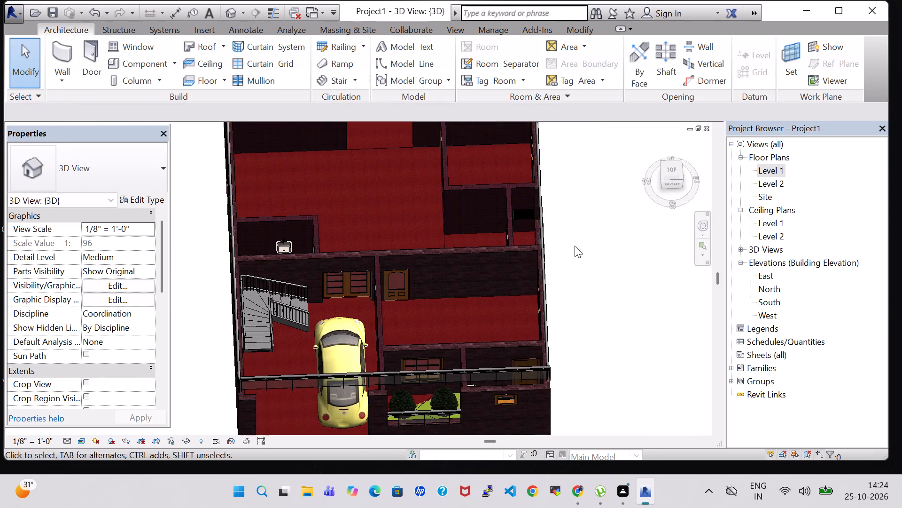
pyautogui.keyDown('shift'); pyautogui.middleClick(575, 246); pyautogui.keyUp('shift')
pyautogui.keyDown('shift'); pyautogui.moveTo(573, 274); pyautogui.dragTo(570, 371, button='middle'); pyautogui.keyUp('shift')
pyautogui.middleClick(570, 371)
pyautogui.keyDown('shift'); pyautogui.moveTo(573, 364); pyautogui.dragTo(552, 322, button='middle'); pyautogui.keyUp('shift')
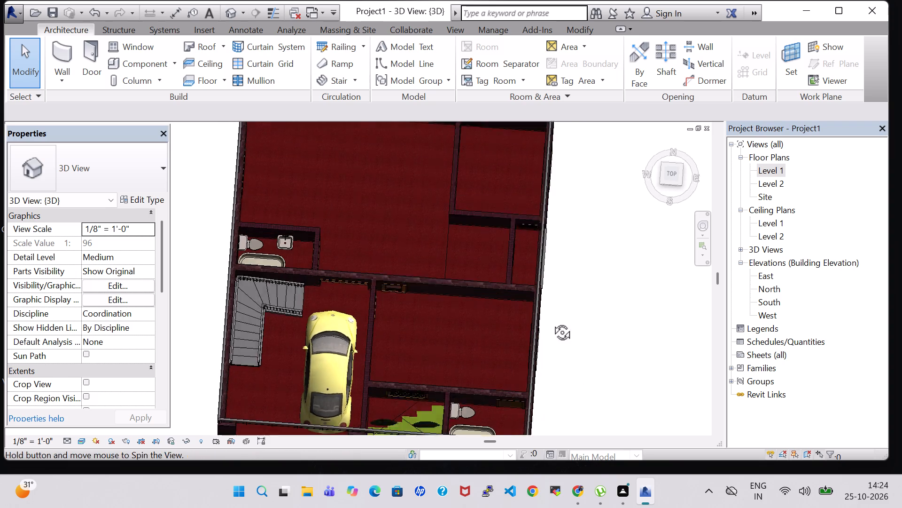
pyautogui.keyDown('shift'); pyautogui.moveTo(552, 322); pyautogui.dragTo(547, 308, button='middle'); pyautogui.keyUp('shift')
pyautogui.moveTo(559, 348); pyautogui.dragTo(545, 166, button='middle')
pyautogui.keyDown('shift'); pyautogui.moveTo(555, 177); pyautogui.dragTo(558, 291, button='middle'); pyautogui.keyUp('shift')
pyautogui.keyDown('shift'); pyautogui.scroll(-1, 558, 291); pyautogui.keyUp('shift')
pyautogui.keyDown('shift'); pyautogui.moveTo(538, 291); pyautogui.dragTo(538, 254, button='middle'); pyautogui.keyUp('shift')
pyautogui.keyDown('shift'); pyautogui.moveTo(538, 251); pyautogui.dragTo(541, 230, button='middle'); pyautogui.keyUp('shift')
pyautogui.moveTo(543, 194); pyautogui.dragTo(619, 397, button='middle')
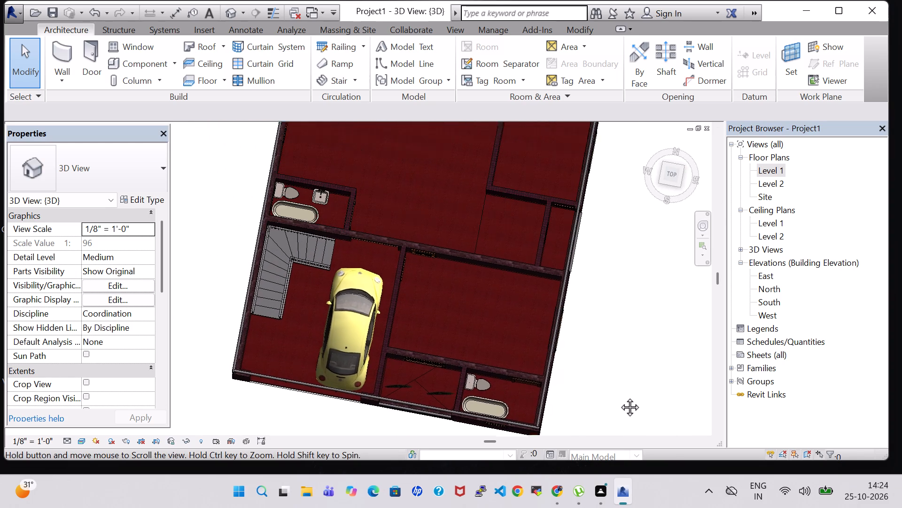
pyautogui.moveTo(619, 397); pyautogui.dragTo(619, 399, button='middle')
pyautogui.moveTo(475, 226); pyautogui.dragTo(339, 325, button='middle')
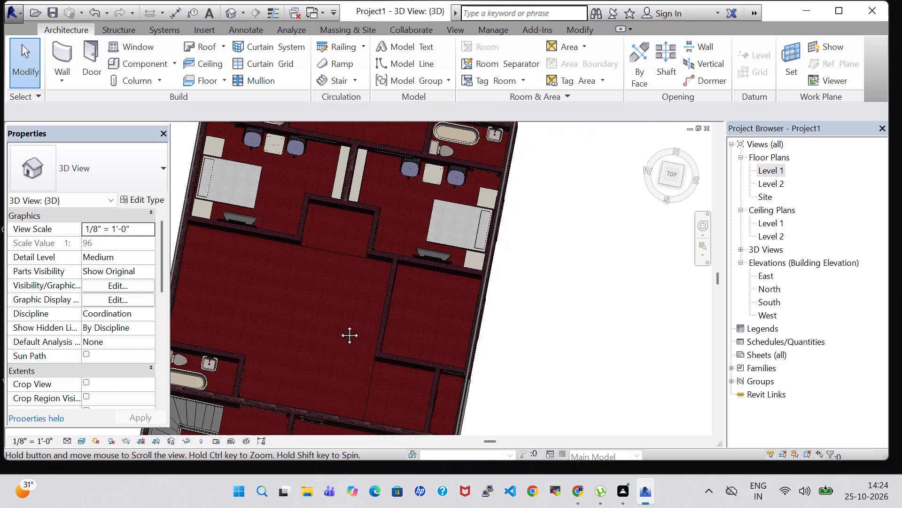
pyautogui.moveTo(339, 325); pyautogui.dragTo(342, 338, button='middle')
pyautogui.moveTo(552, 237); pyautogui.dragTo(562, 272, button='middle')
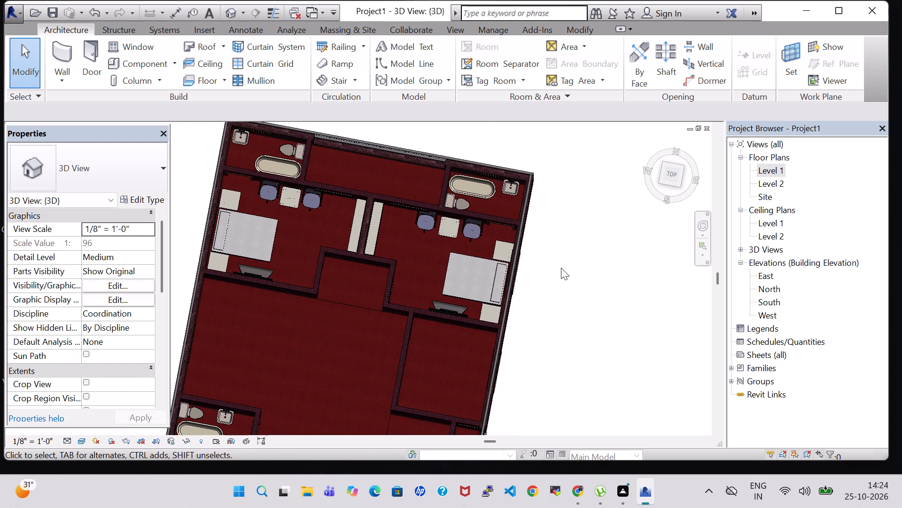
# On the Level 1 plan, place a 20" x 18" Sink Vanity-Square beyond the drawing room bath's tub, its faucet against the front wall.
pyautogui.click(770, 167)
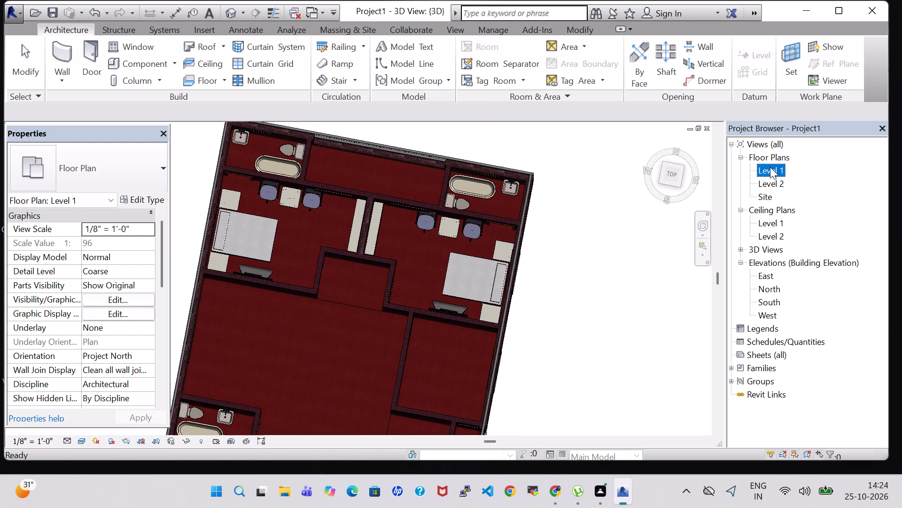
pyautogui.doubleClick(770, 167)
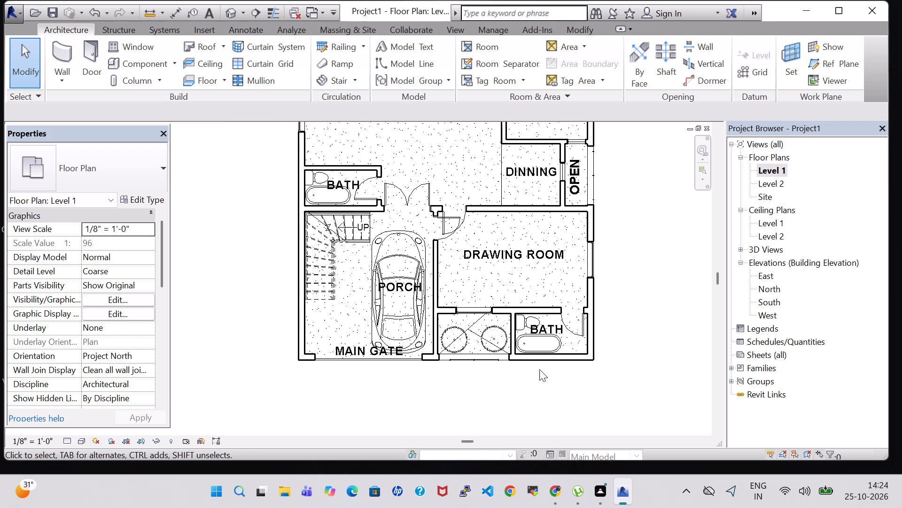
pyautogui.click(149, 57)
pyautogui.click(145, 171)
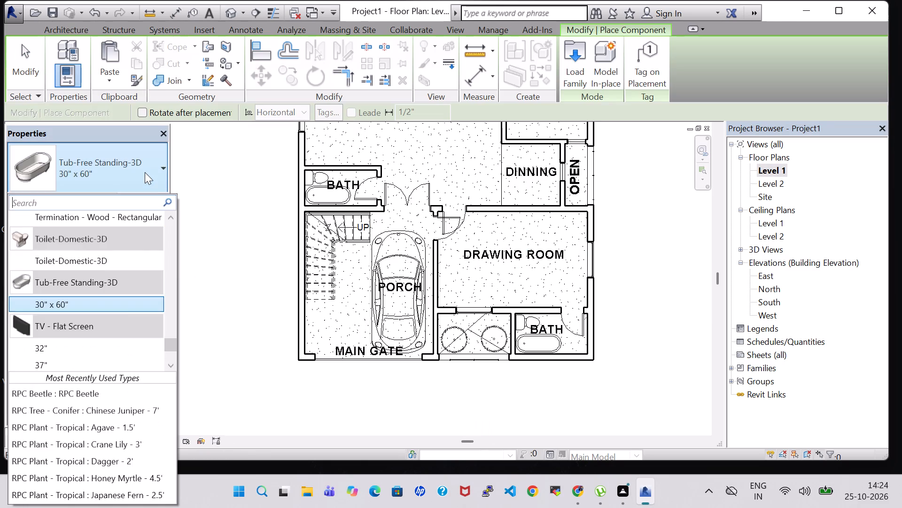
pyautogui.scroll(4, 100, 311)
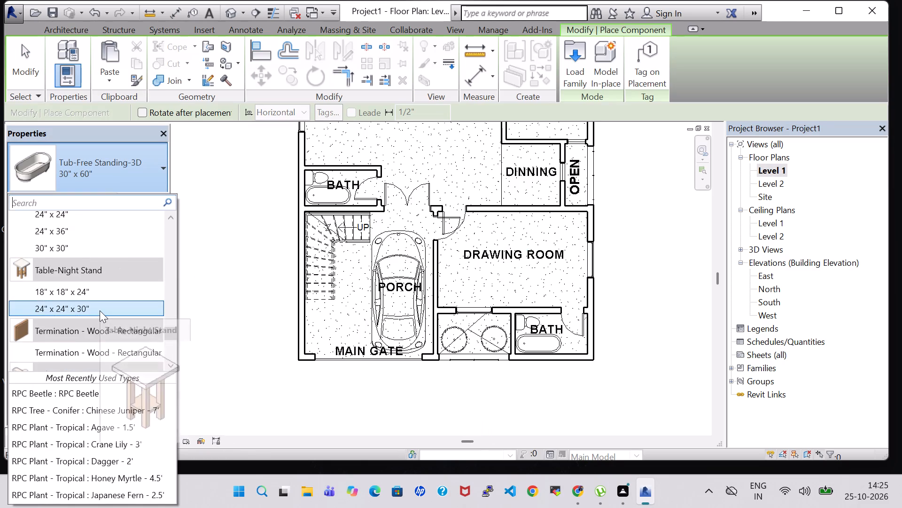
pyautogui.scroll(5, 100, 310)
pyautogui.click(53, 292)
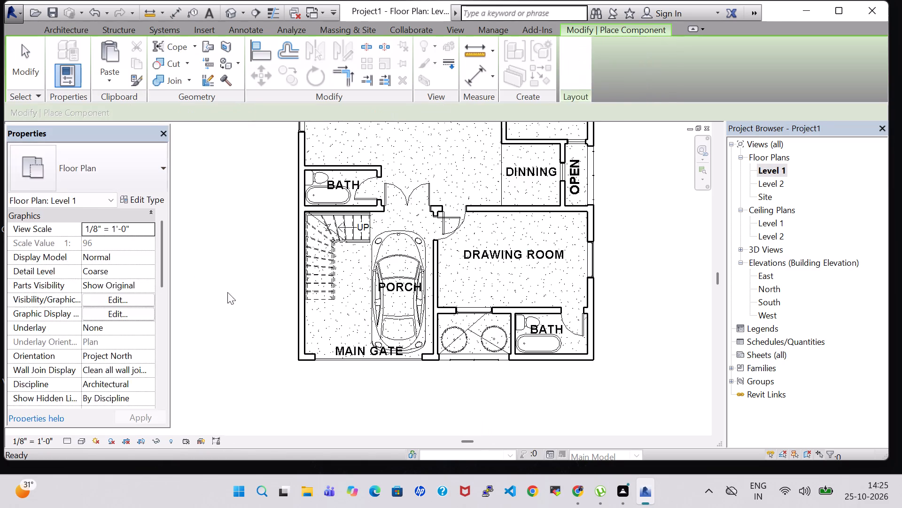
pyautogui.scroll(11, 521, 302)
pyautogui.moveTo(627, 358); pyautogui.dragTo(529, 294, button='middle')
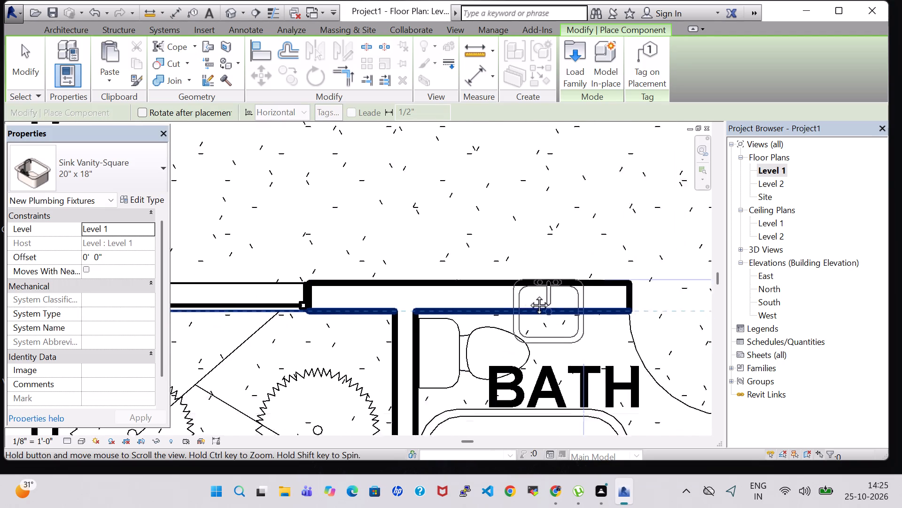
pyautogui.moveTo(529, 294); pyautogui.dragTo(449, 179, button='middle')
pyautogui.press('space')
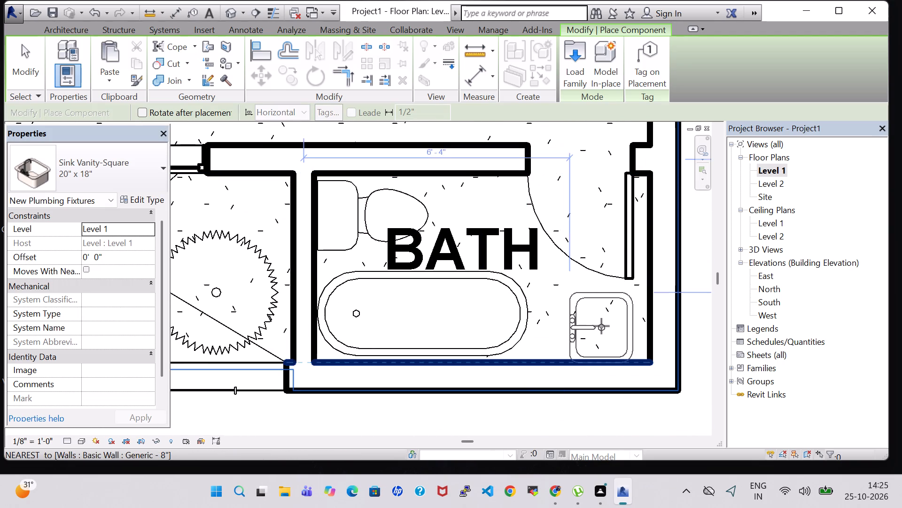
pyautogui.press('space')
pyautogui.scroll(5, 587, 323)
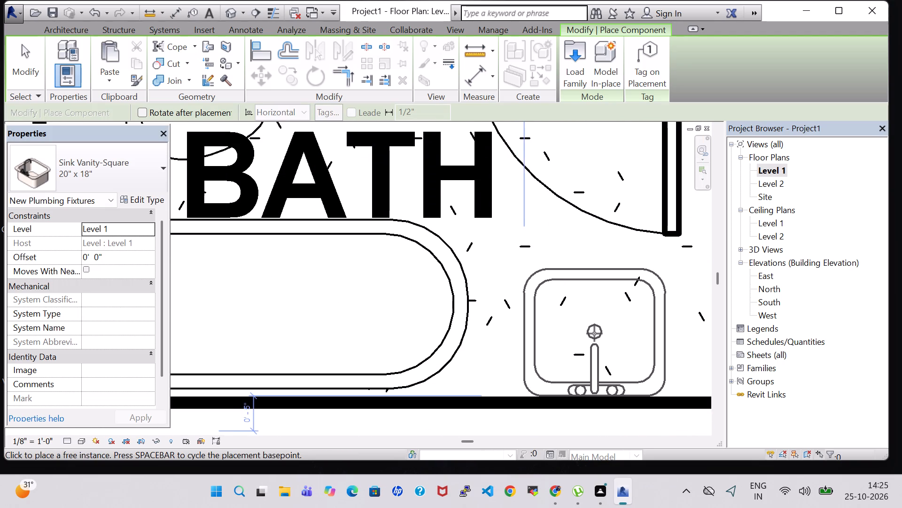
pyautogui.click(594, 333)
pyautogui.press('Escape')
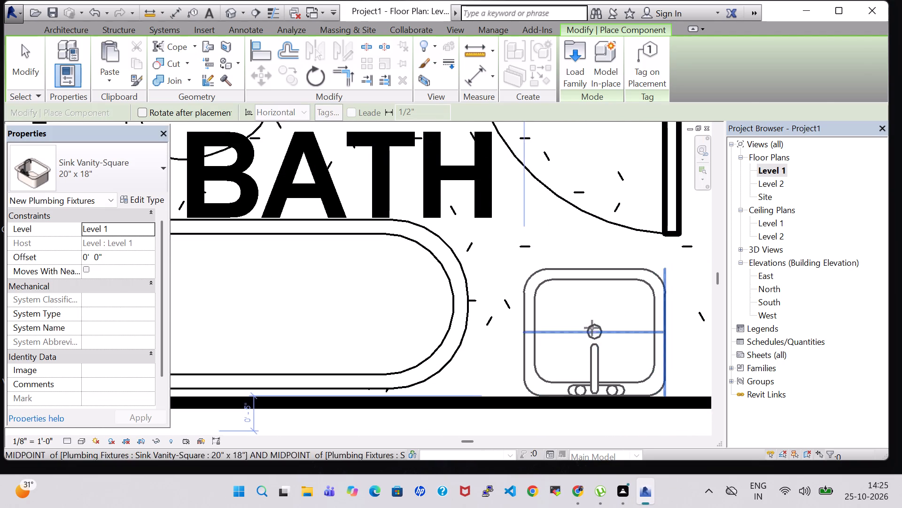
pyautogui.press('Escape')
# Nudge the drawing room bath's sink slightly toward the front and outer side walls and set its offset to 3' 0".
pyautogui.click(613, 281)
pyautogui.press('Down')
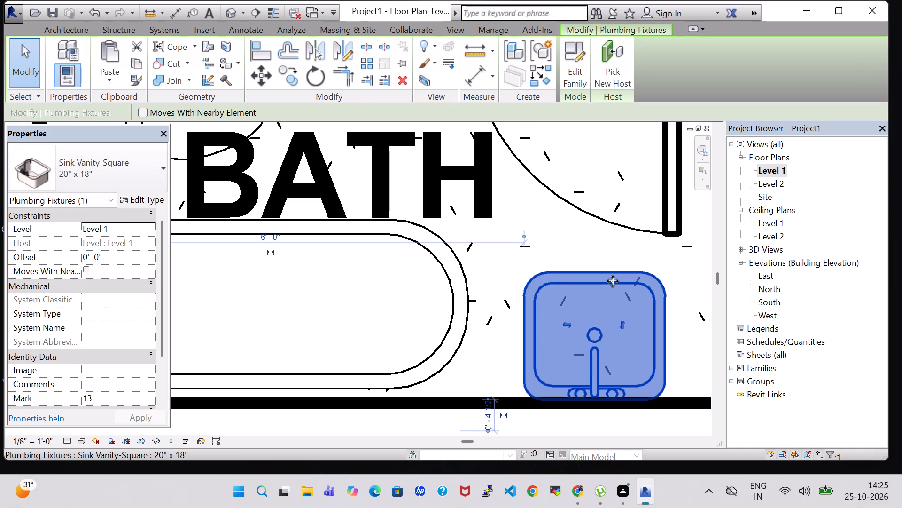
pyautogui.press('Right')
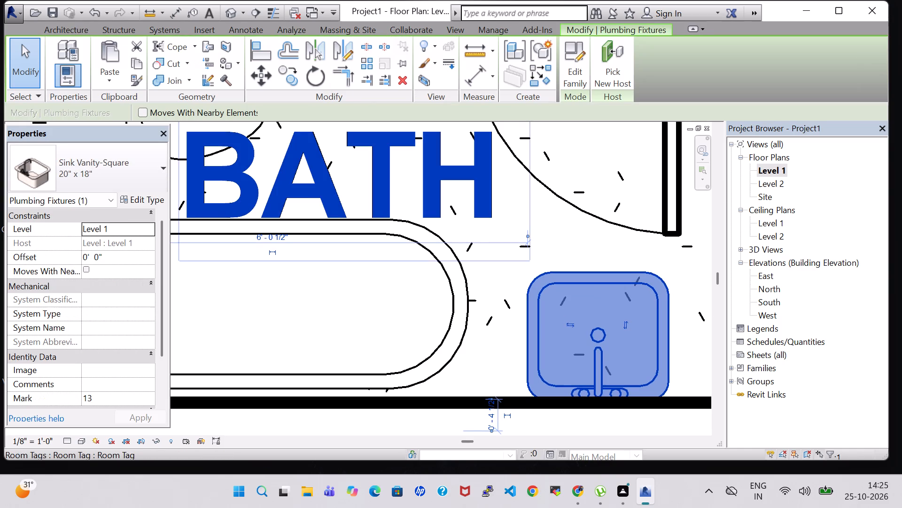
pyautogui.click(89, 256)
pyautogui.press('BackSpace')
pyautogui.press('3')
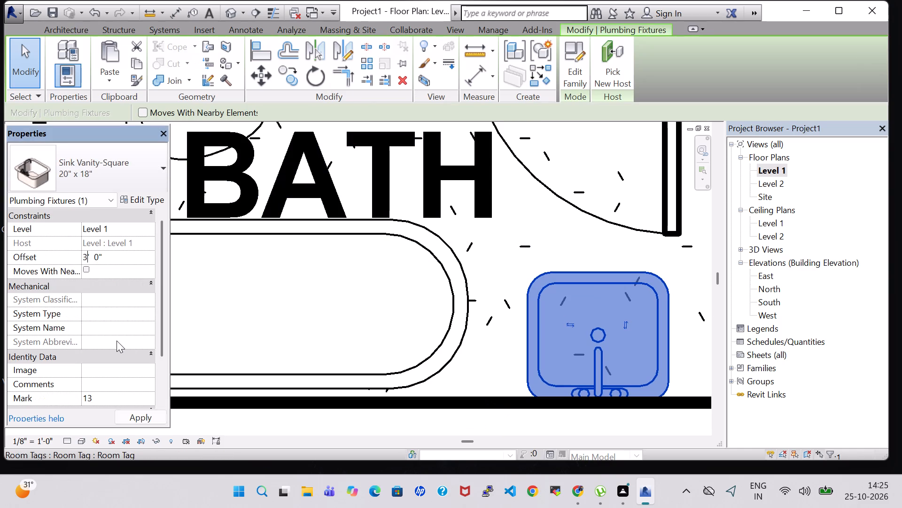
pyautogui.press('Return')
pyautogui.scroll(-3, 613, 298)
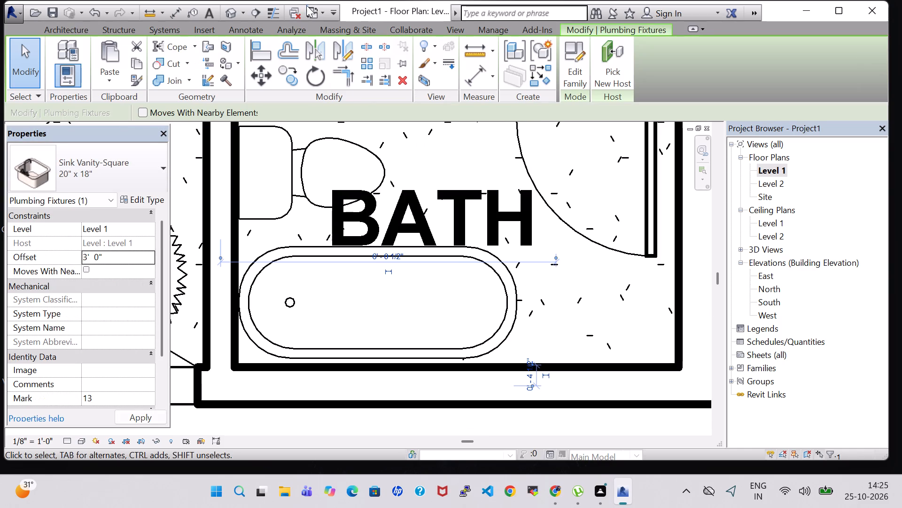
# Examine the drawing room bath's toilet, tub and sink in the 3D view.
pyautogui.click(233, 12)
pyautogui.moveTo(561, 275); pyautogui.dragTo(546, 206, button='middle')
pyautogui.moveTo(537, 307); pyautogui.dragTo(540, 241, button='middle')
pyautogui.middleClick(541, 239)
pyautogui.moveTo(540, 312); pyautogui.dragTo(553, 219, button='middle')
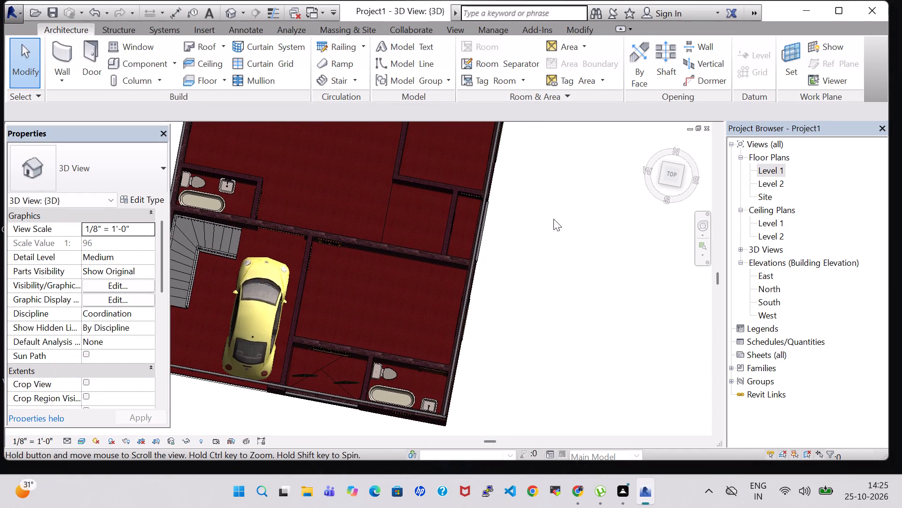
pyautogui.keyDown('shift'); pyautogui.moveTo(577, 232); pyautogui.dragTo(576, 286, button='middle'); pyautogui.keyUp('shift')
pyautogui.keyDown('shift'); pyautogui.middleClick(576, 286); pyautogui.keyUp('shift')
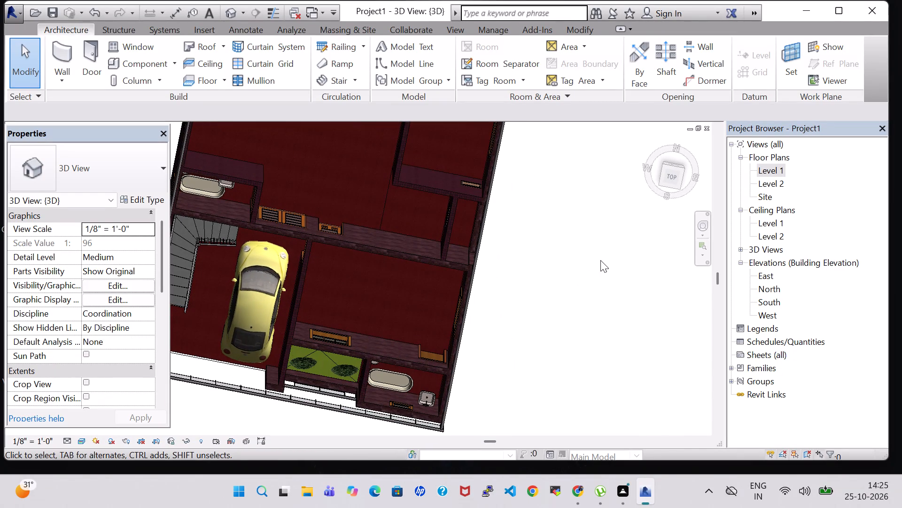
# Reopen the Level 1 floor plan and look over the whole house layout.
pyautogui.doubleClick(767, 173)
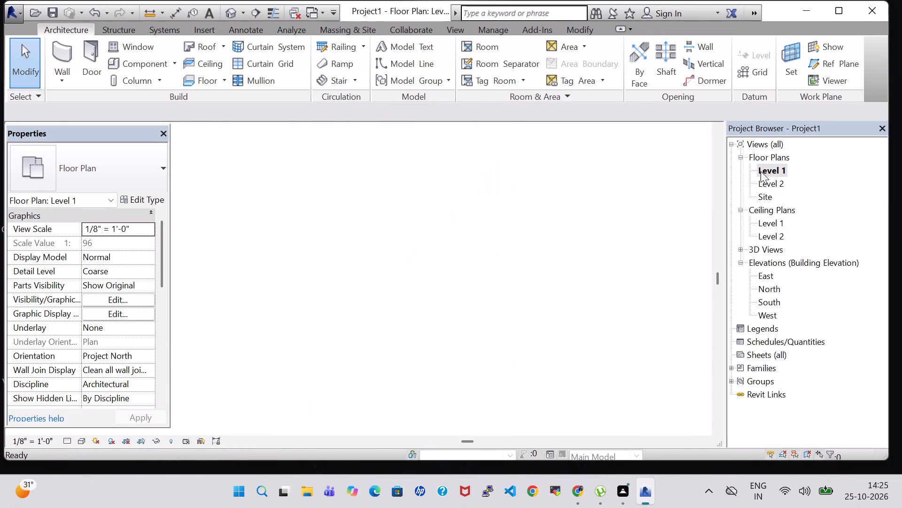
pyautogui.scroll(-9, 545, 249)
pyautogui.moveTo(515, 183); pyautogui.dragTo(544, 303, button='middle')
pyautogui.scroll(-2, 544, 304)
pyautogui.scroll(-2, 474, 264)
pyautogui.moveTo(476, 253); pyautogui.dragTo(441, 308, button='middle')
pyautogui.scroll(-2, 441, 308)
pyautogui.moveTo(557, 197); pyautogui.dragTo(550, 231, button='middle')
pyautogui.scroll(-2, 550, 231)
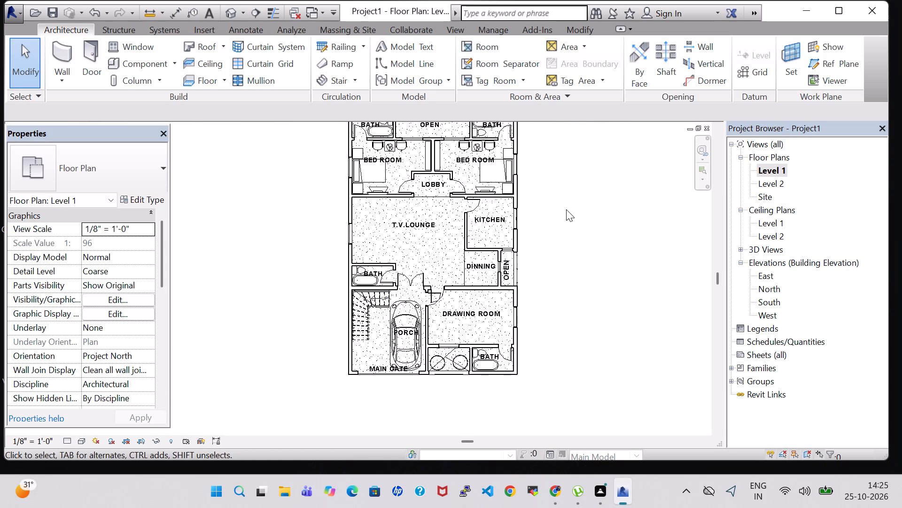
pyautogui.moveTo(566, 209); pyautogui.dragTo(556, 234, button='middle')
pyautogui.scroll(1, 556, 234)
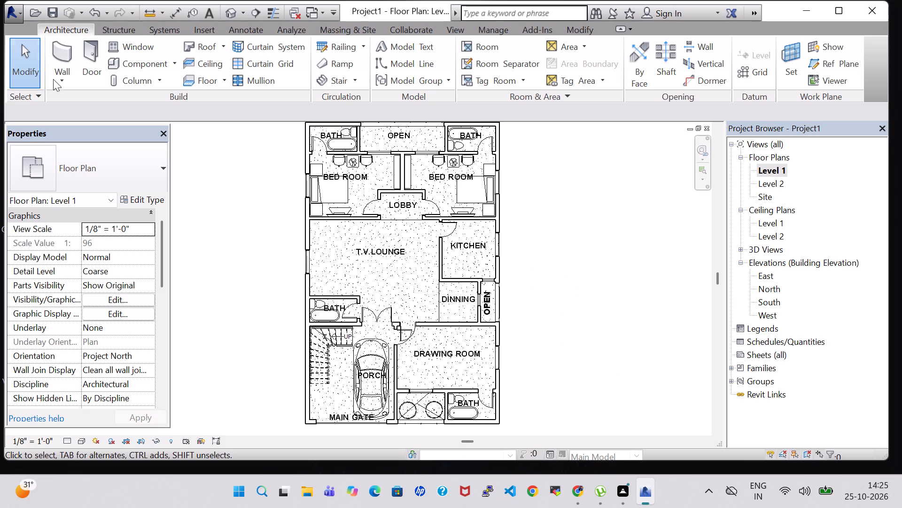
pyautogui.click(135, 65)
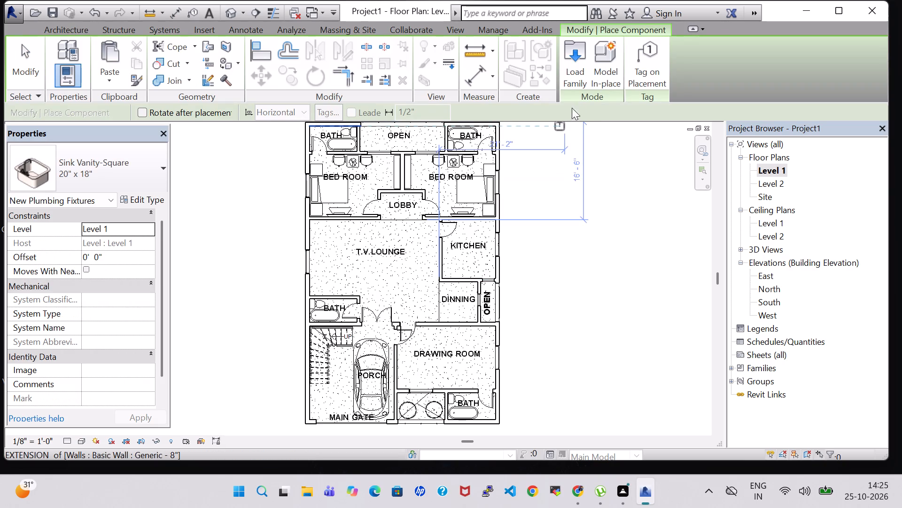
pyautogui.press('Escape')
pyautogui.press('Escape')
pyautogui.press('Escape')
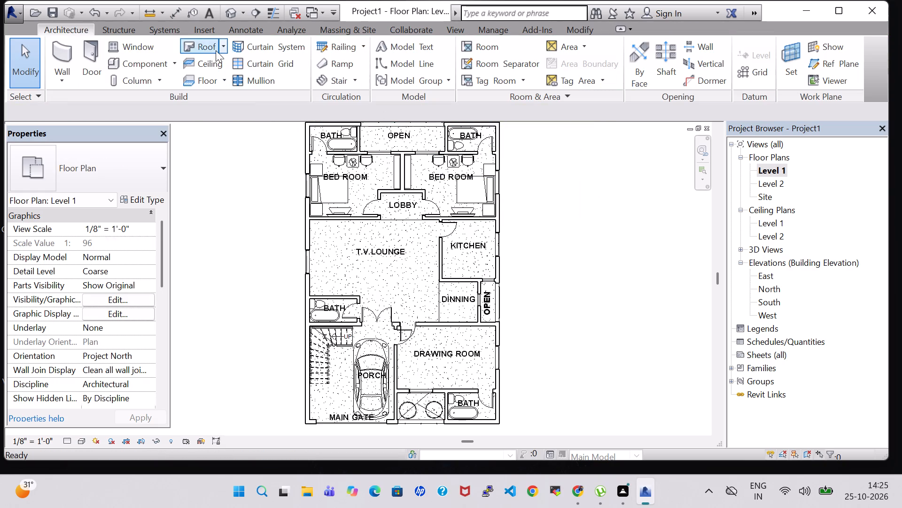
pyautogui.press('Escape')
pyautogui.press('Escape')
# Load the Kitchenette - Medium family from the US Imperial library's Specialty Equipment Domestic folder.
pyautogui.click(140, 63)
pyautogui.click(575, 81)
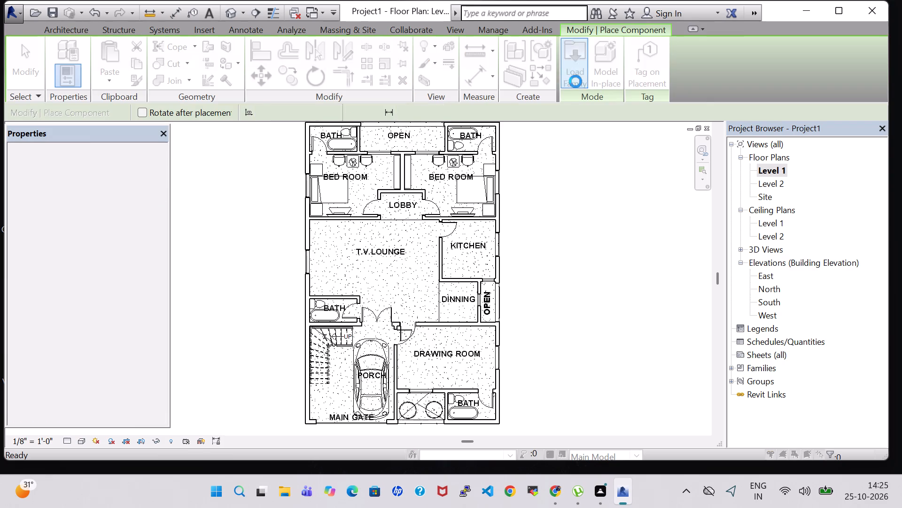
pyautogui.scroll(-3, 465, 225)
pyautogui.doubleClick(368, 202)
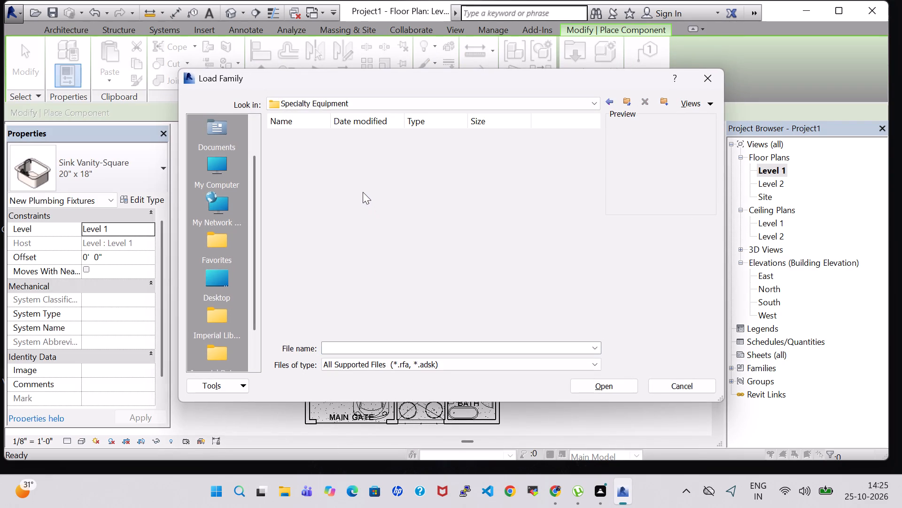
pyautogui.doubleClick(349, 156)
pyautogui.click(511, 163)
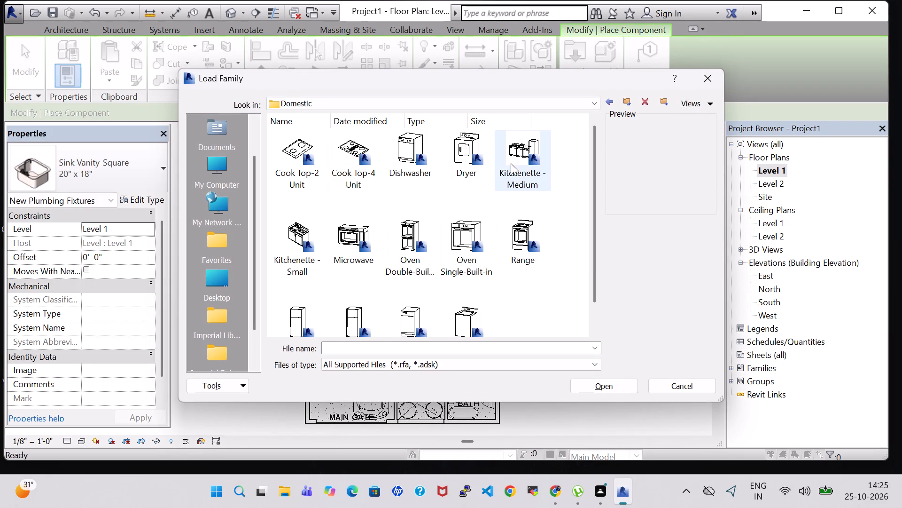
pyautogui.click(617, 385)
# Place the Kitchenette - Medium lengthwise along the kitchen's outer window wall, with its cooktop toward the bedroom end.
pyautogui.scroll(4, 475, 252)
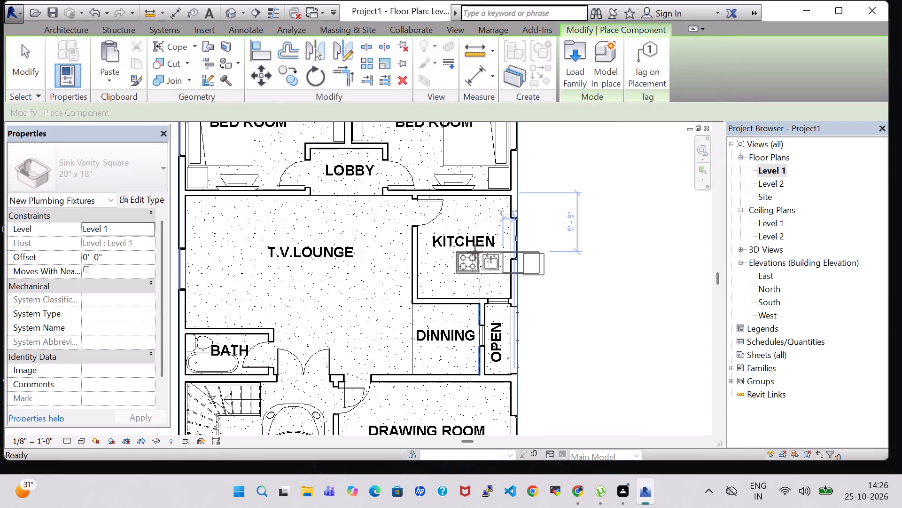
pyautogui.press('space')
pyautogui.press('space')
pyautogui.press('space')
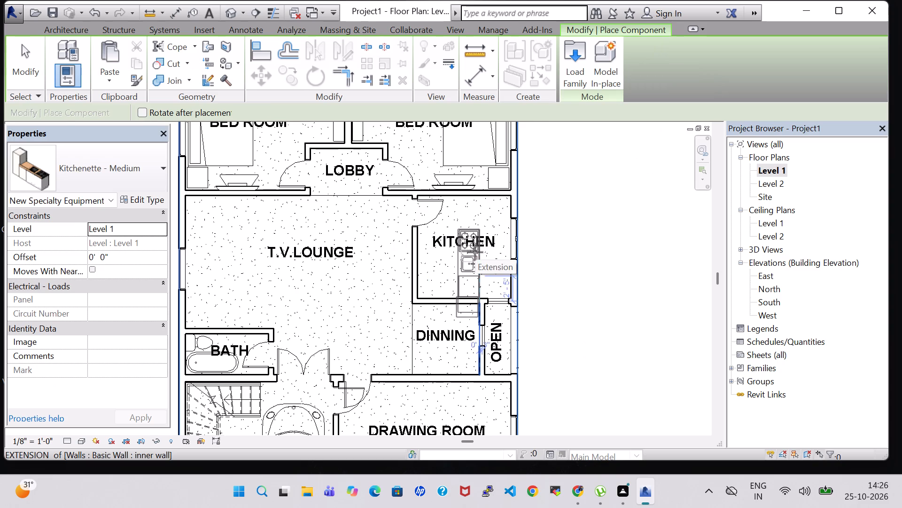
pyautogui.scroll(8, 475, 252)
pyautogui.scroll(-2, 552, 208)
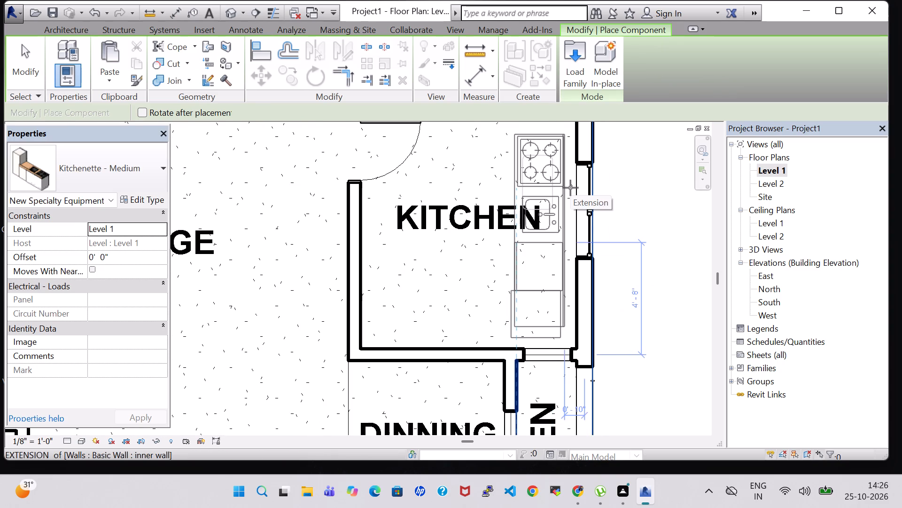
pyautogui.moveTo(570, 188); pyautogui.dragTo(556, 212, button='middle')
pyautogui.scroll(-1, 572, 194)
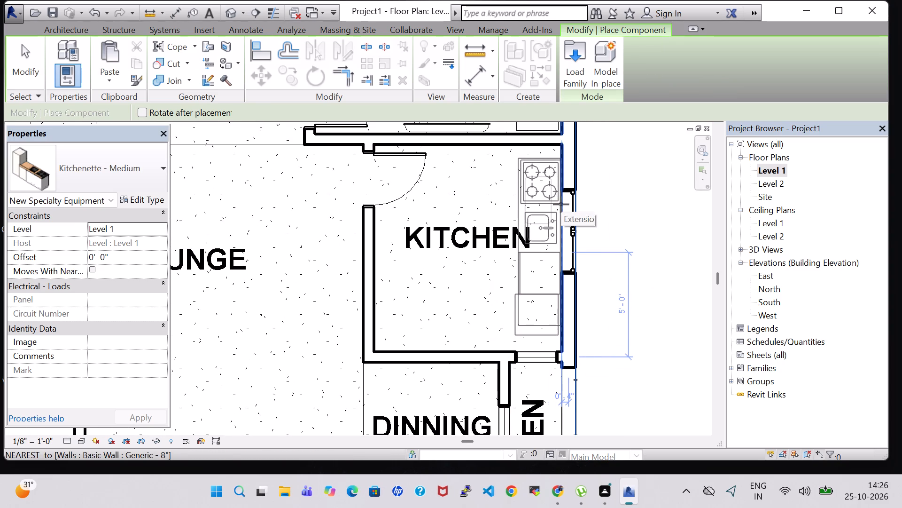
pyautogui.click(561, 204)
pyautogui.press('Escape')
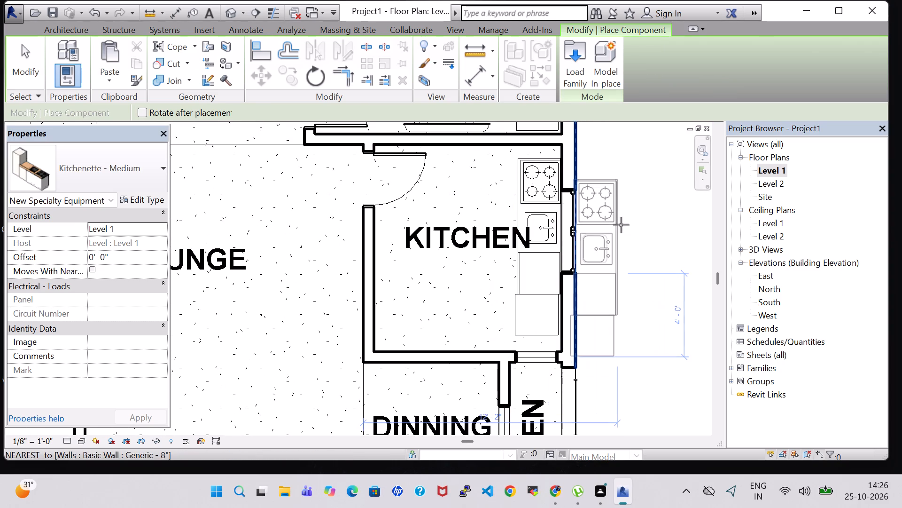
pyautogui.press('Escape')
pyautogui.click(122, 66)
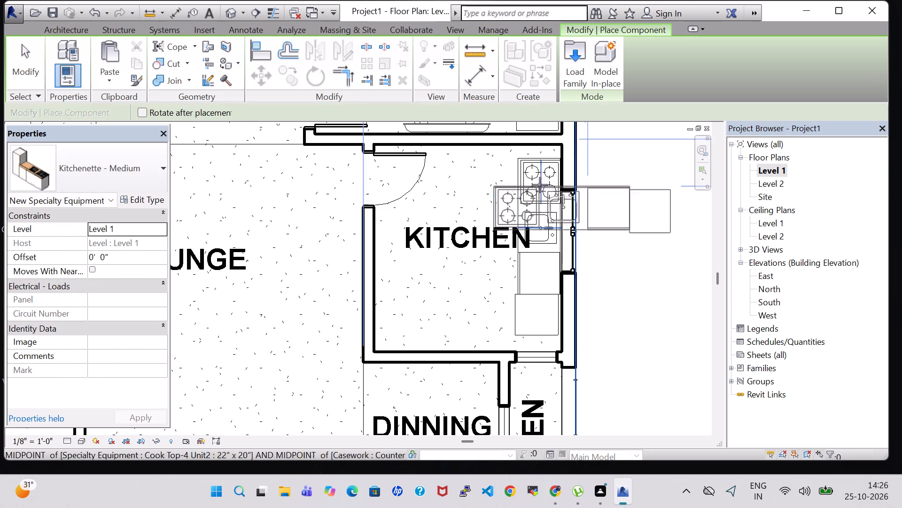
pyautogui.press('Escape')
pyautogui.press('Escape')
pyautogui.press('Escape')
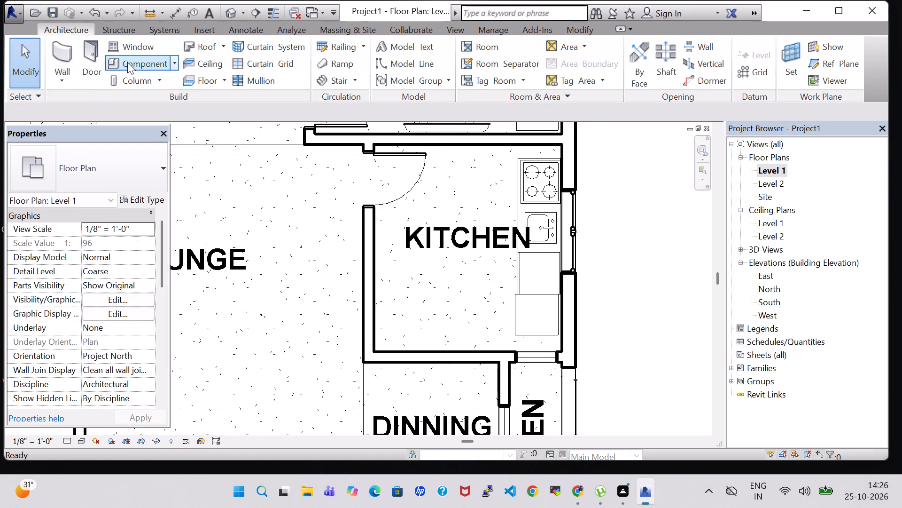
# Load the Oven Double-Built-in family from the US Imperial library's Specialty Equipment Domestic folder.
pyautogui.click(127, 62)
pyautogui.click(572, 69)
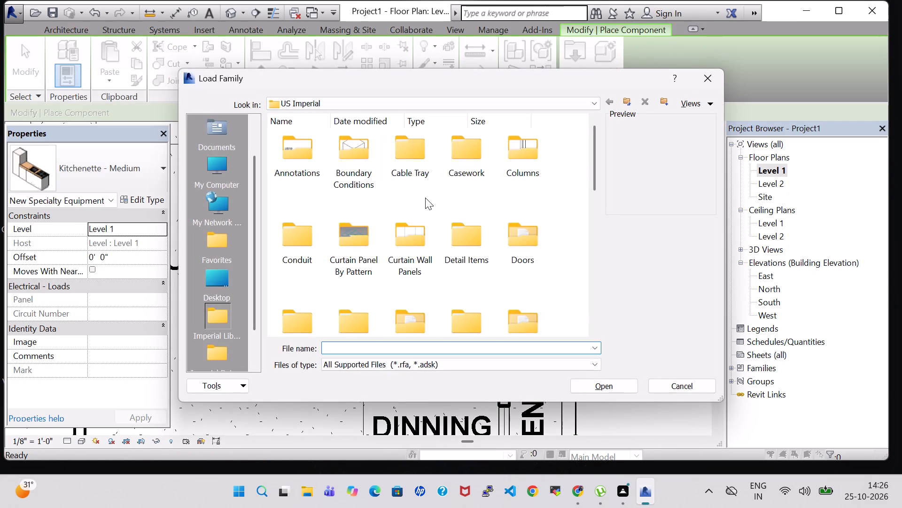
pyautogui.scroll(-2, 425, 198)
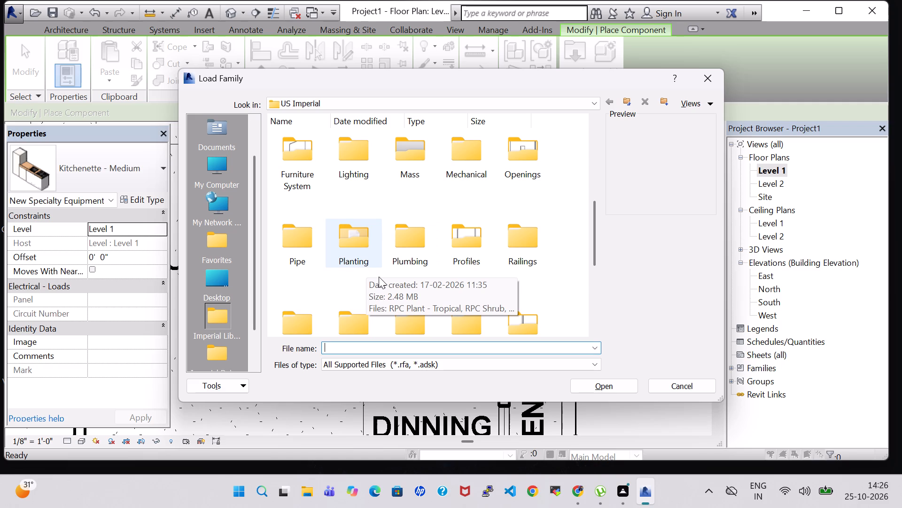
pyautogui.scroll(-1, 371, 251)
pyautogui.doubleClick(361, 221)
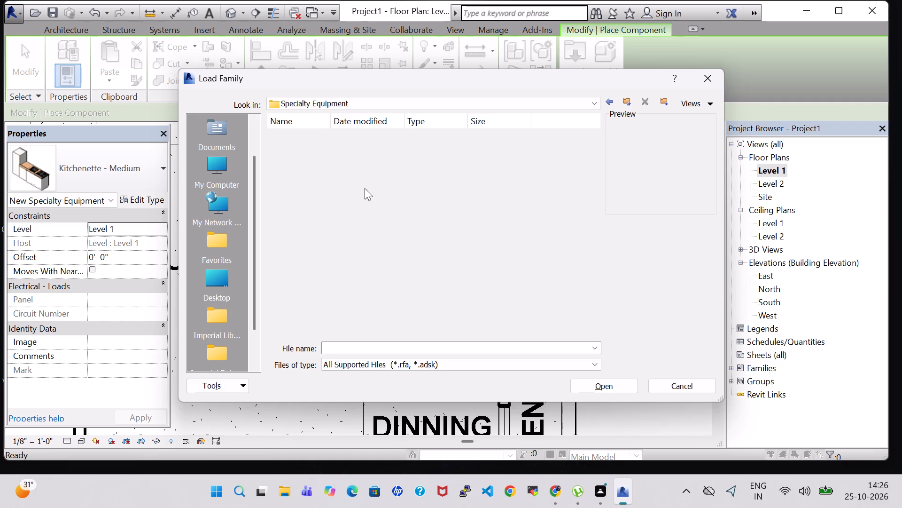
pyautogui.doubleClick(359, 157)
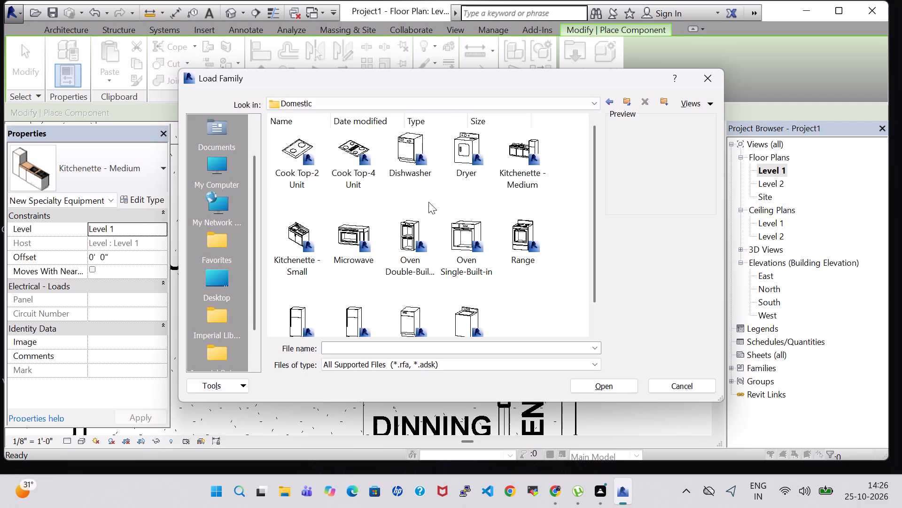
pyautogui.scroll(-1, 344, 201)
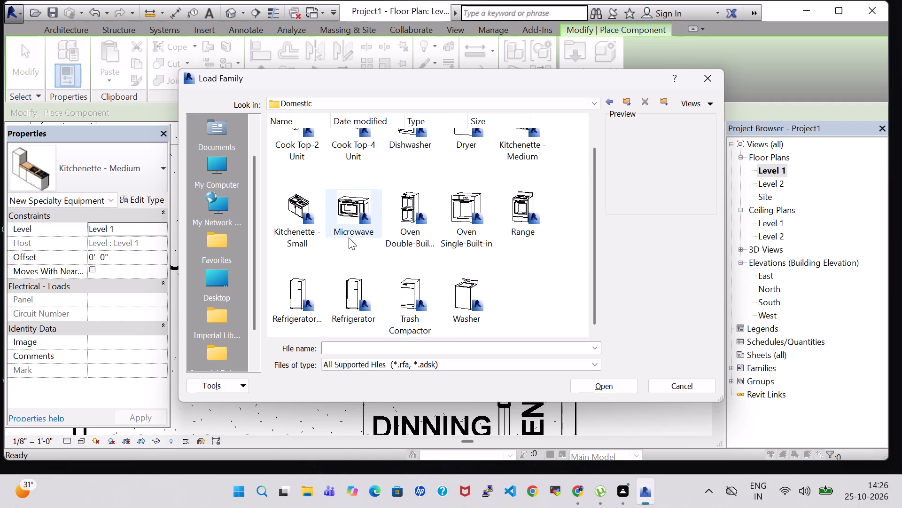
pyautogui.click(431, 217)
pyautogui.click(594, 381)
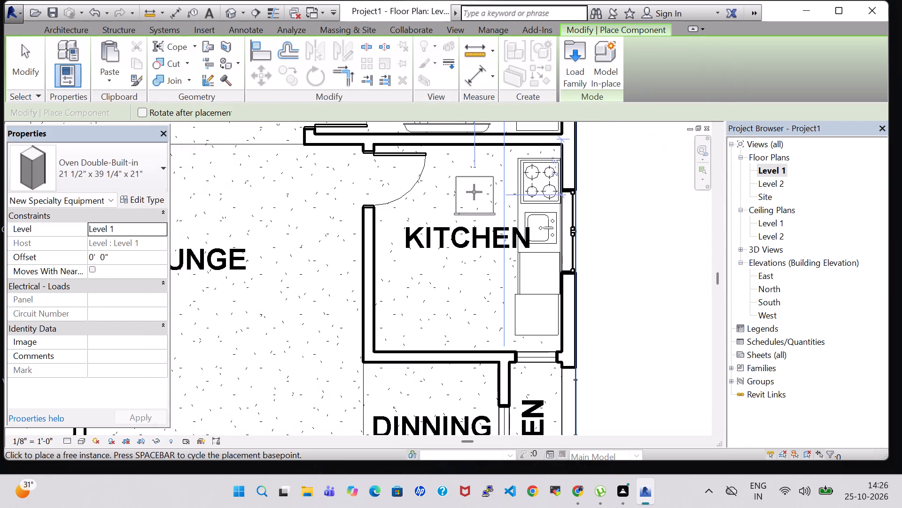
# Place the 21 1/2" x 39 1/4" x 21" double oven against the kitchen's bedroom-side wall, between the door and the kitchenette.
pyautogui.click(463, 164)
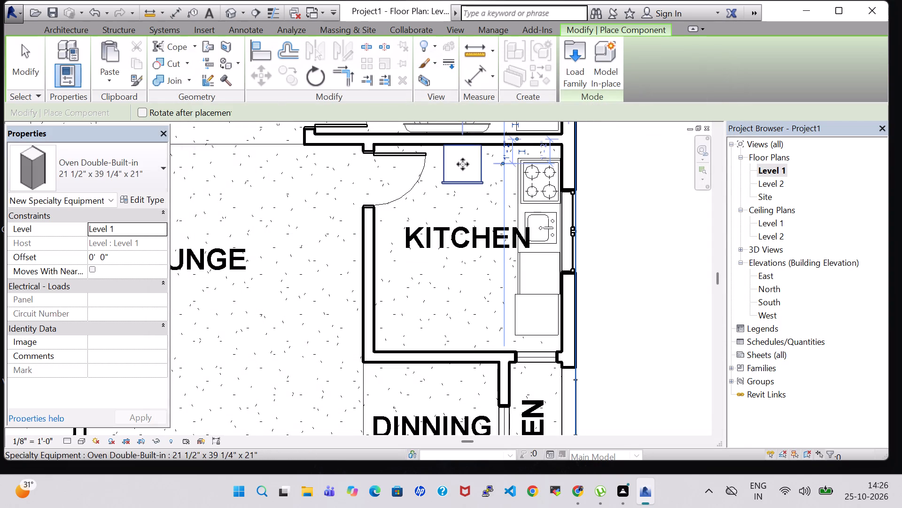
pyautogui.press('Escape')
pyautogui.press('Escape')
pyautogui.press('Escape')
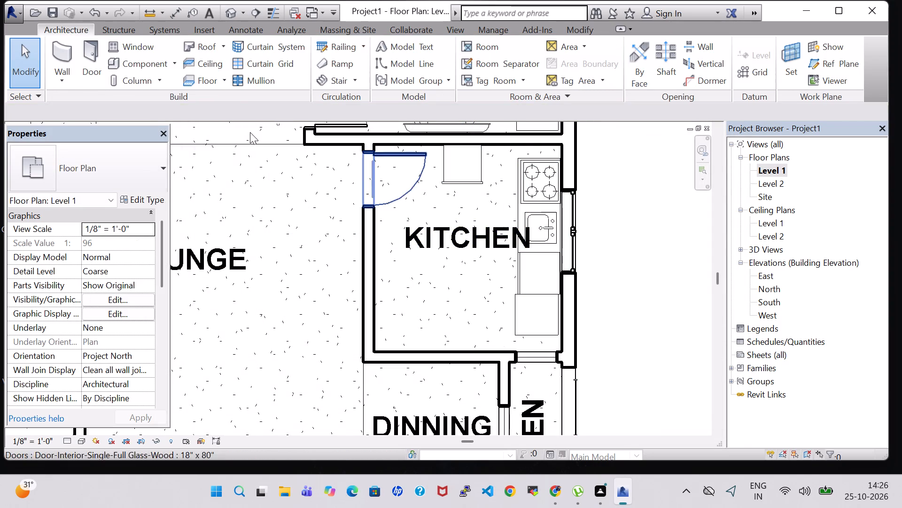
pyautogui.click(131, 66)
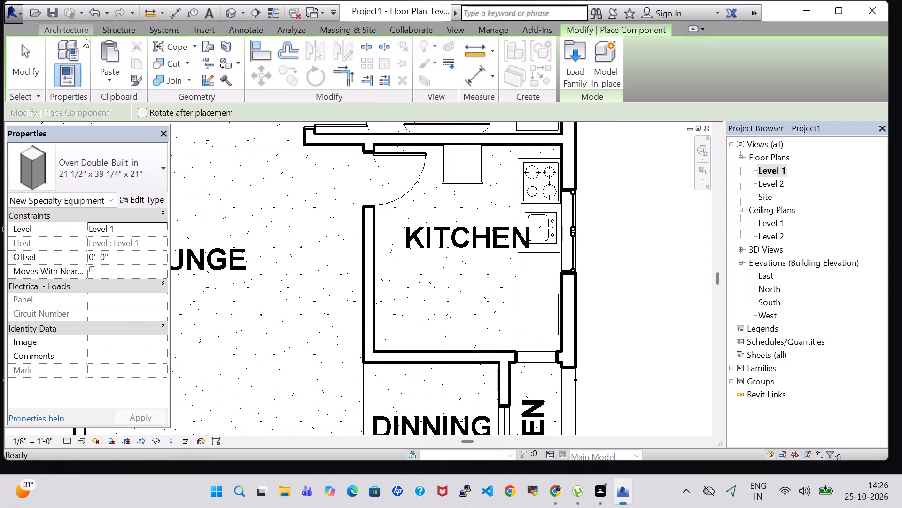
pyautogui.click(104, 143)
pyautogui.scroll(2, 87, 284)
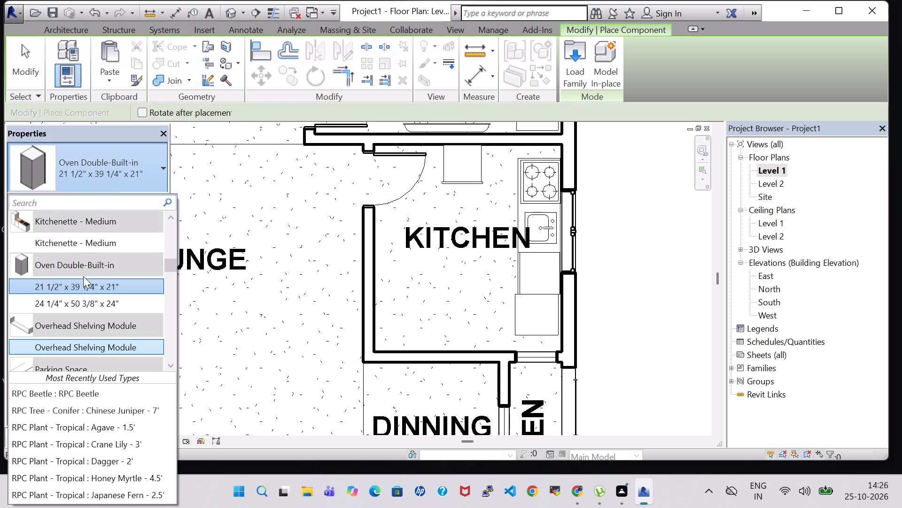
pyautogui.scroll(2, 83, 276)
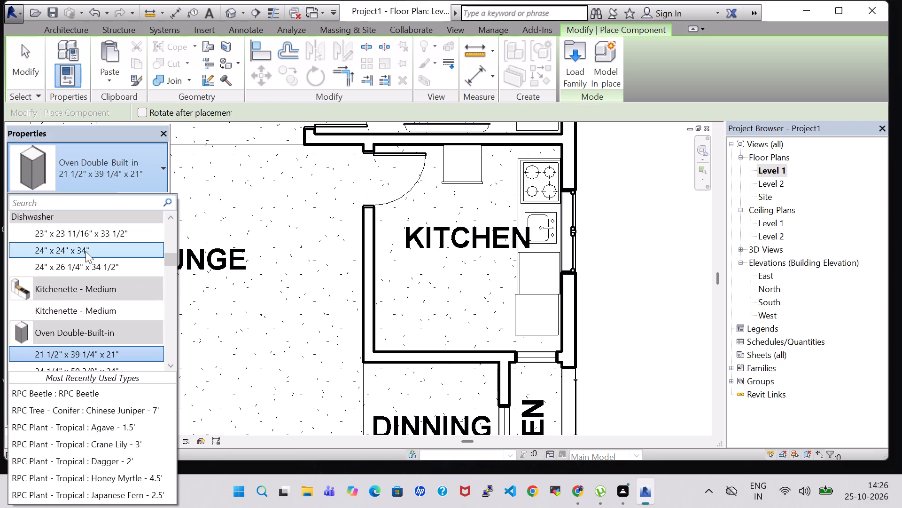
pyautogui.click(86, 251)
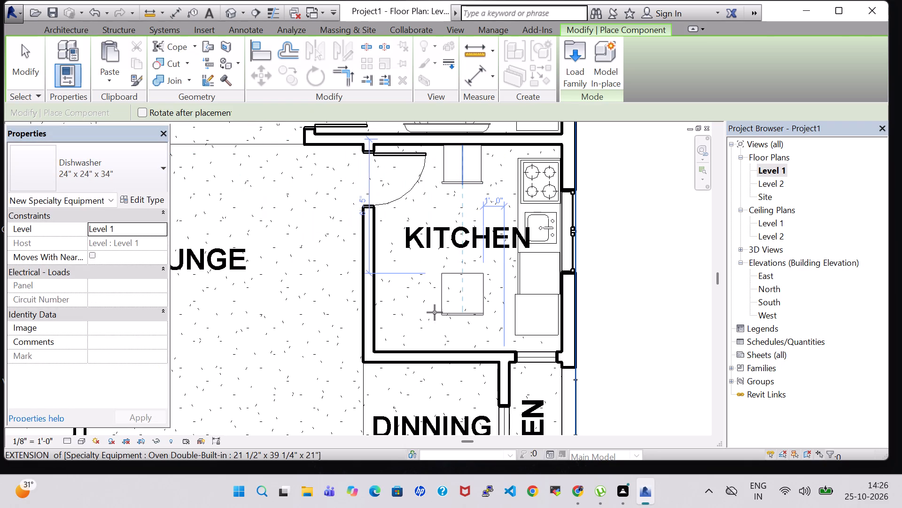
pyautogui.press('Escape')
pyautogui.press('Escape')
# Place a Counter Top w Sink Hole, 24" Depth, along the kitchen's dining-side wall, with its sink end toward the kitchenette.
pyautogui.click(129, 62)
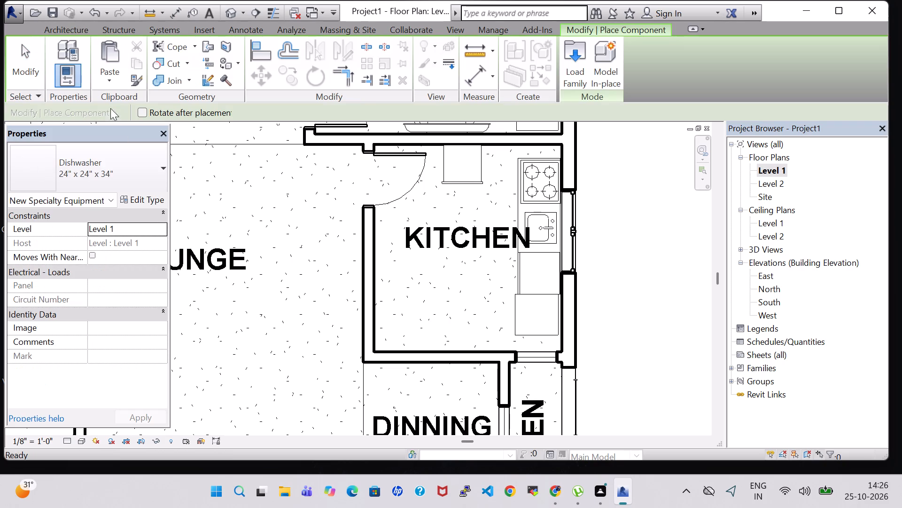
pyautogui.click(113, 156)
pyautogui.scroll(2, 117, 268)
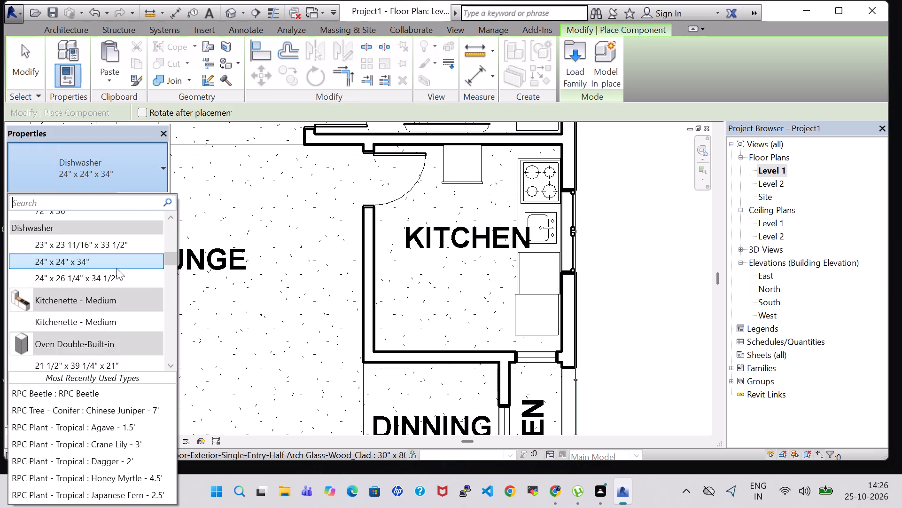
pyautogui.scroll(1, 117, 268)
pyautogui.scroll(-8, 117, 268)
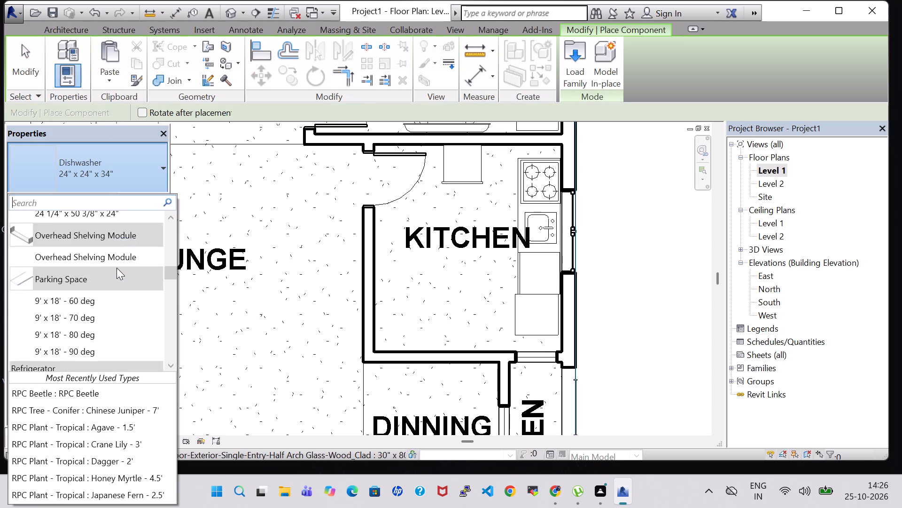
pyautogui.scroll(-12, 117, 268)
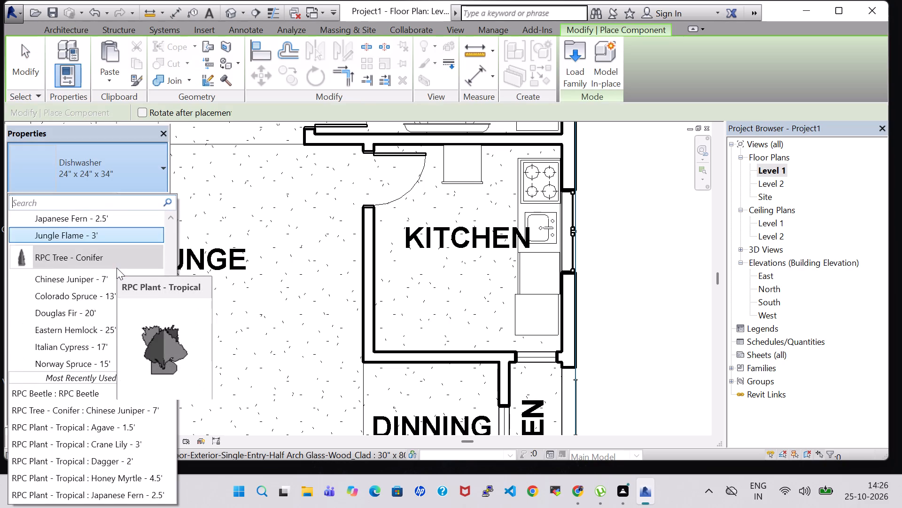
pyautogui.scroll(-5, 117, 268)
pyautogui.scroll(15, 117, 268)
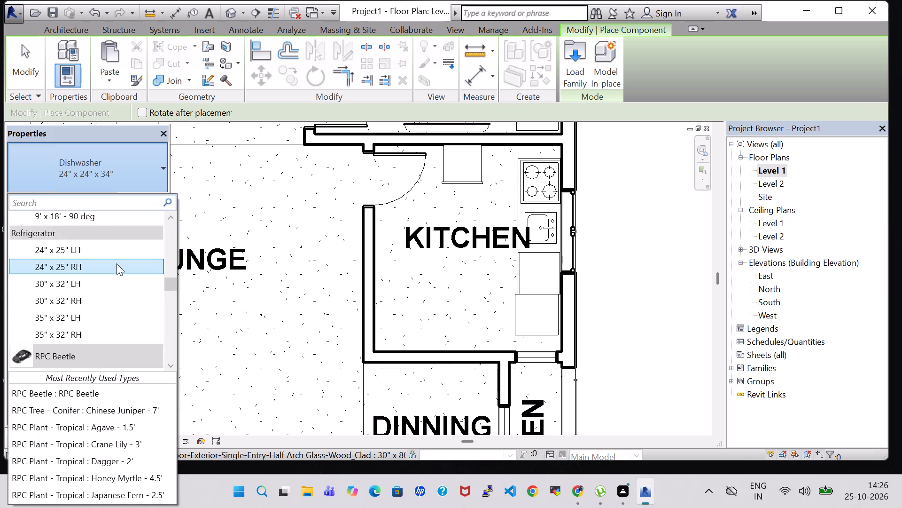
pyautogui.scroll(5, 117, 263)
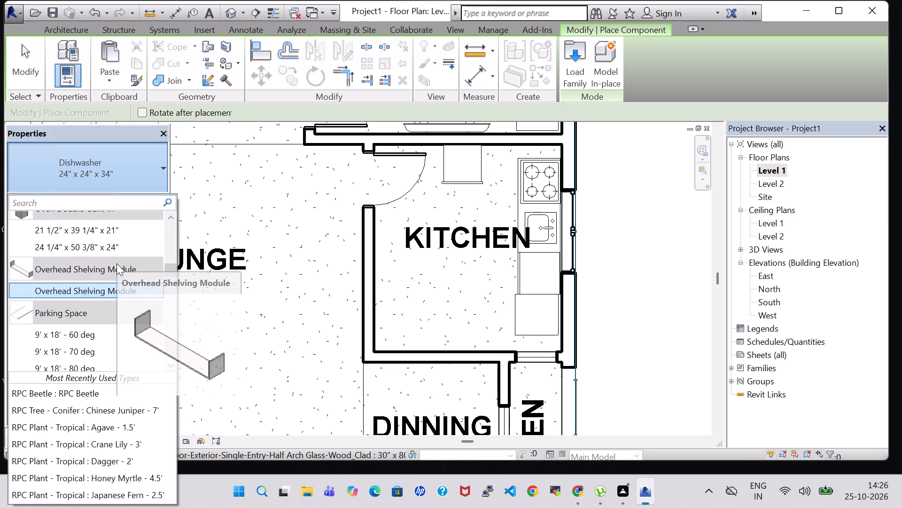
pyautogui.scroll(3, 117, 263)
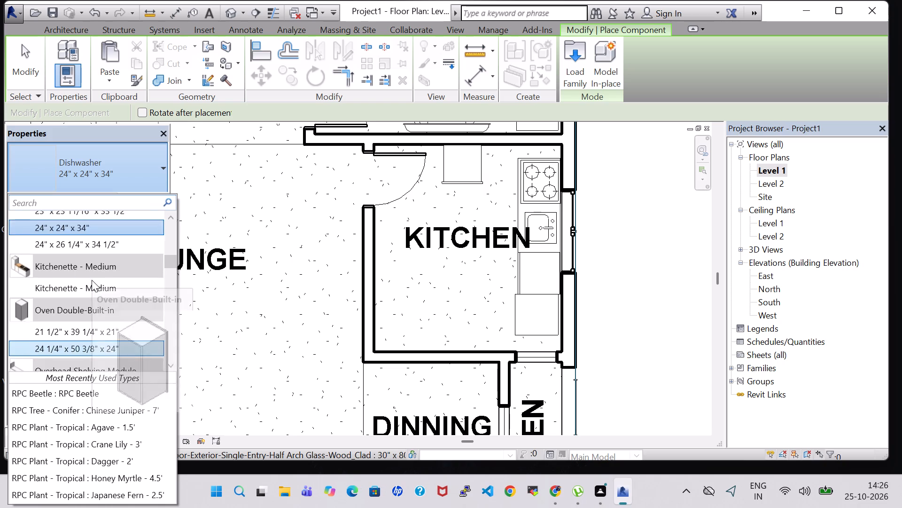
pyautogui.scroll(6, 92, 280)
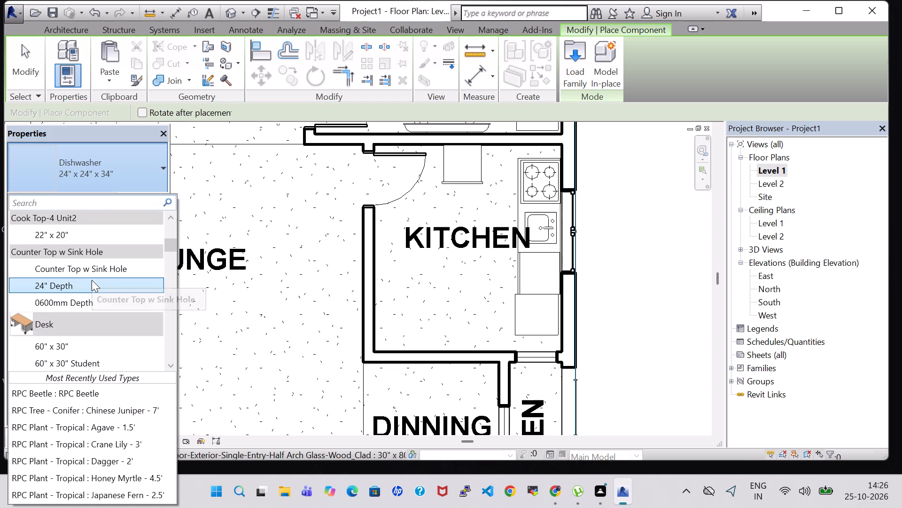
pyautogui.click(82, 286)
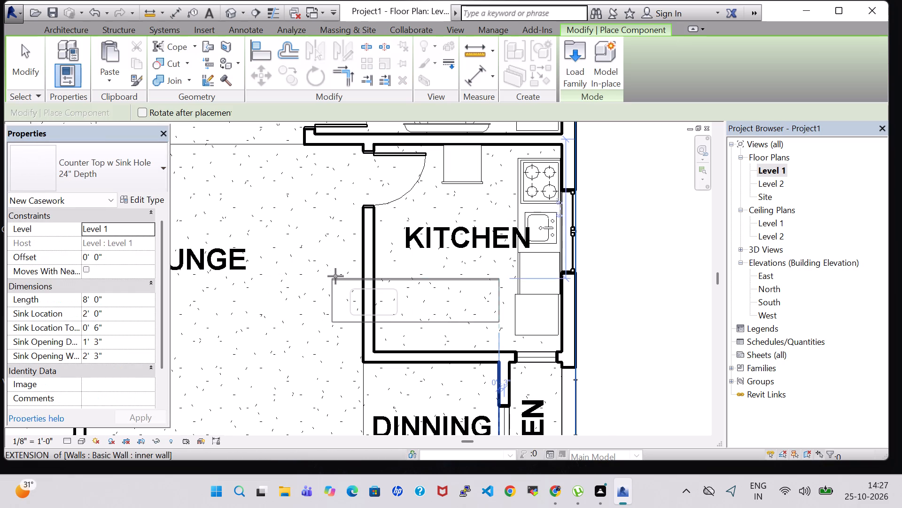
pyautogui.press('space')
pyautogui.scroll(-2, 408, 357)
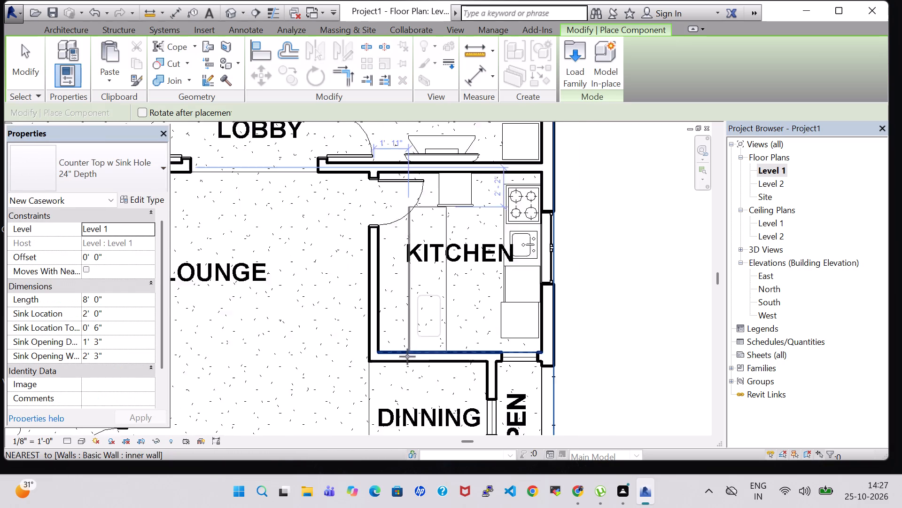
pyautogui.scroll(-1, 404, 355)
pyautogui.press('space')
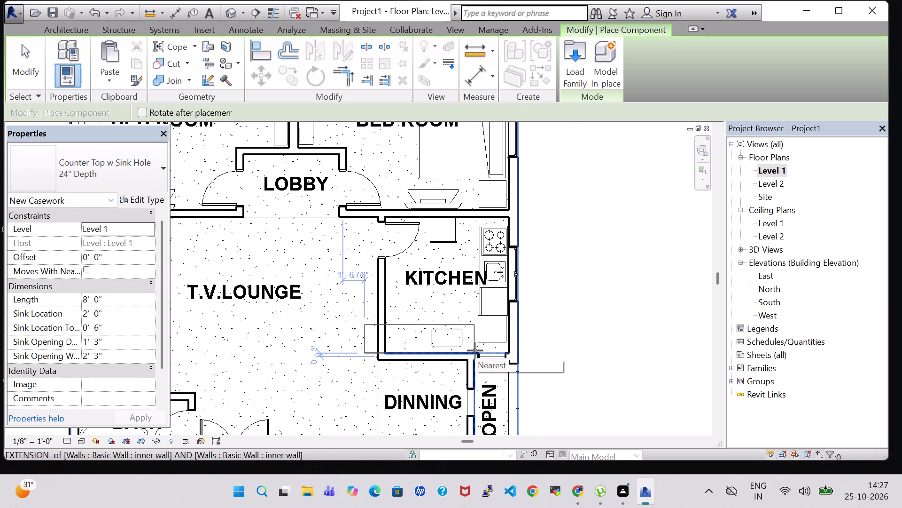
pyautogui.click(475, 350)
pyautogui.press('Escape')
pyautogui.press('Escape')
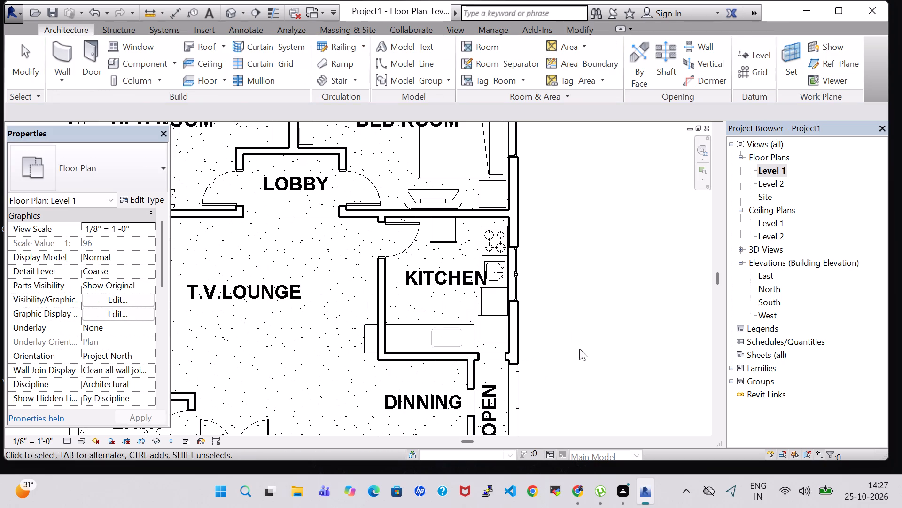
# Set the kitchen sink counter top's length to 5' 0".
pyautogui.click(405, 325)
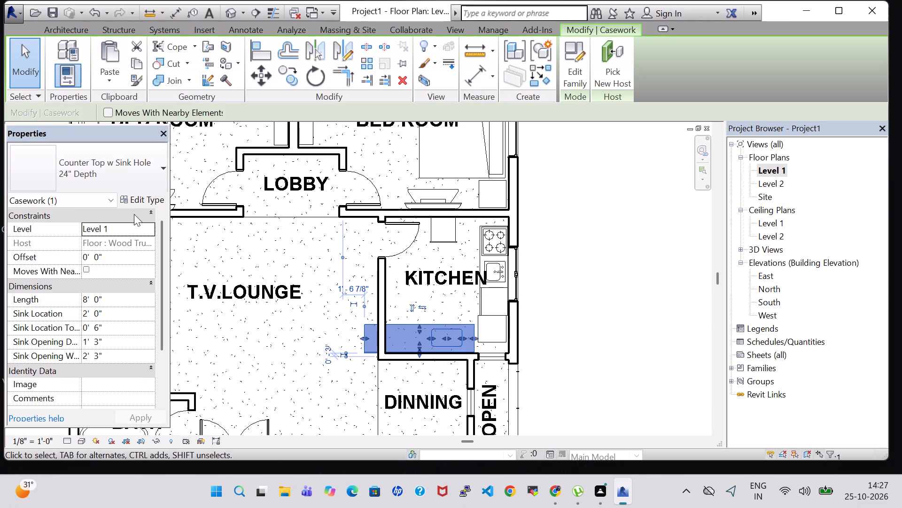
pyautogui.click(138, 204)
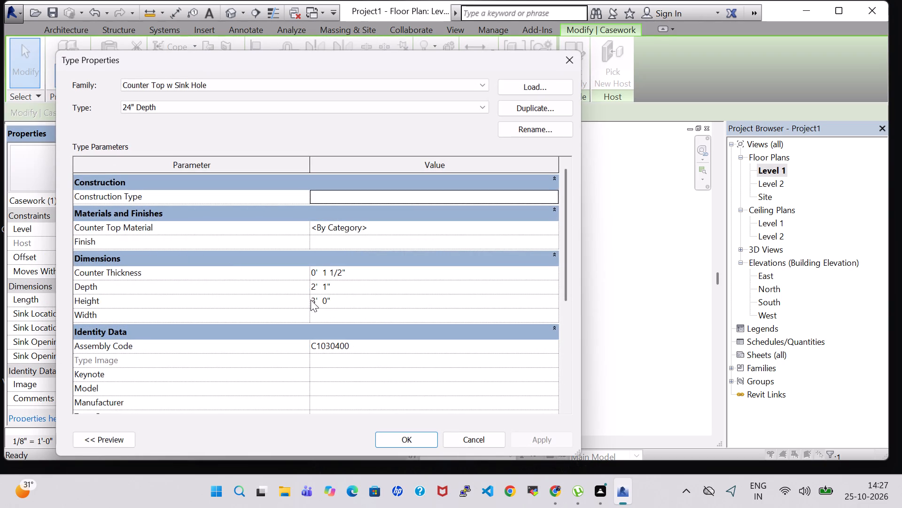
pyautogui.click(570, 53)
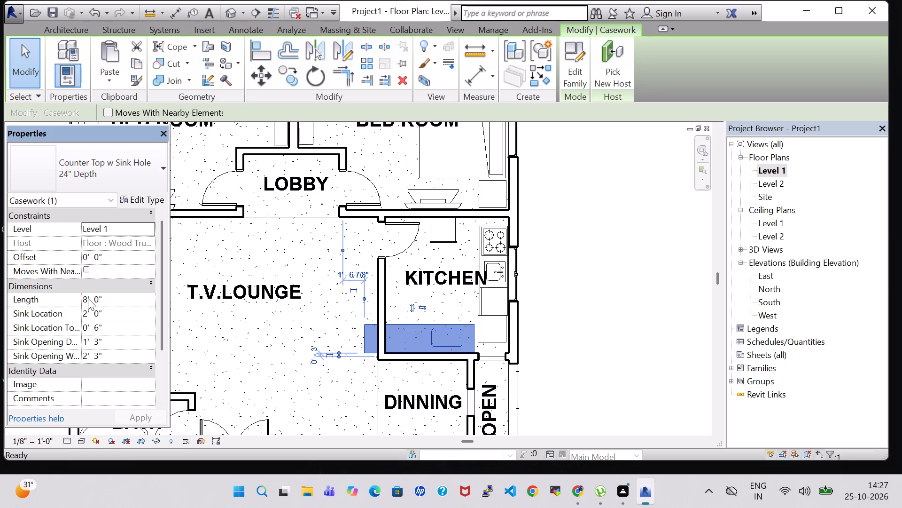
pyautogui.click(88, 298)
pyautogui.press('BackSpace')
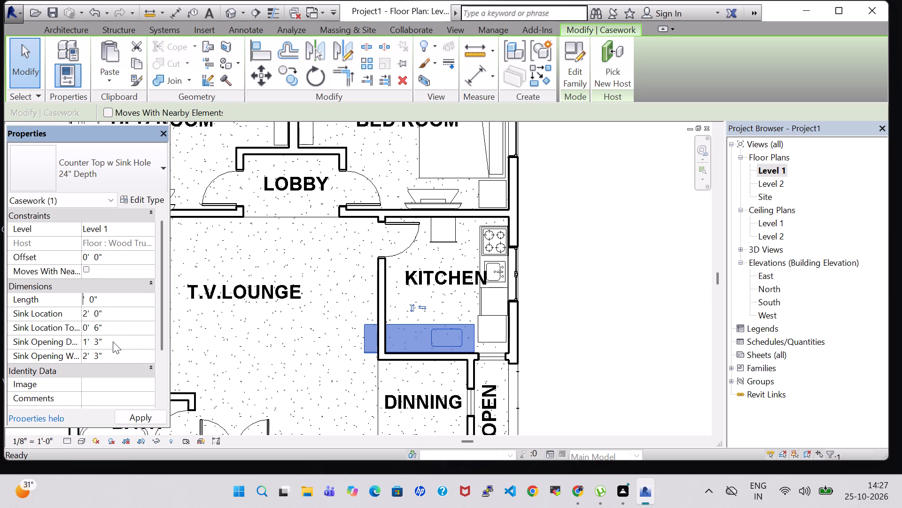
pyautogui.press('5')
pyautogui.press('Return')
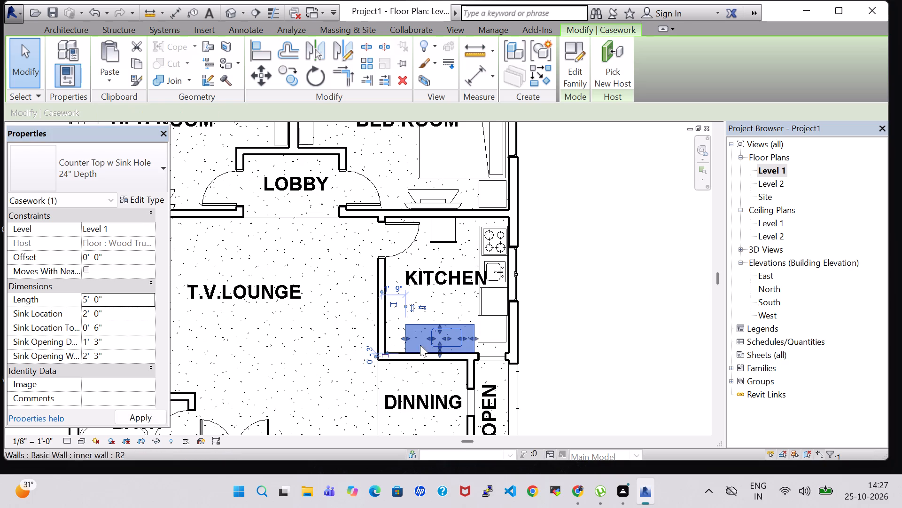
pyautogui.click(570, 299)
# Nudge the sink counter top about 1 foot along the dining-side wall toward the T.V. lounge.
pyautogui.click(445, 328)
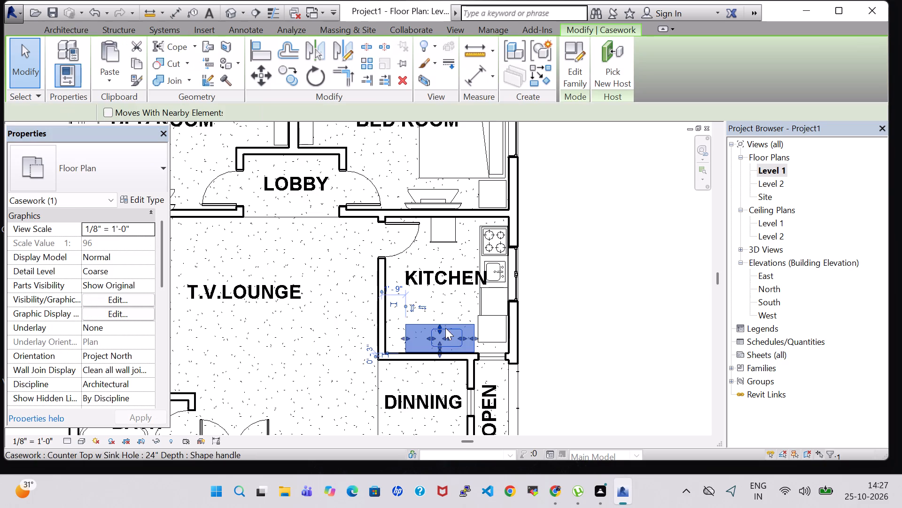
pyautogui.press('Left')
pyautogui.press('Left')
pyautogui.press('Left')
pyautogui.press('Left')
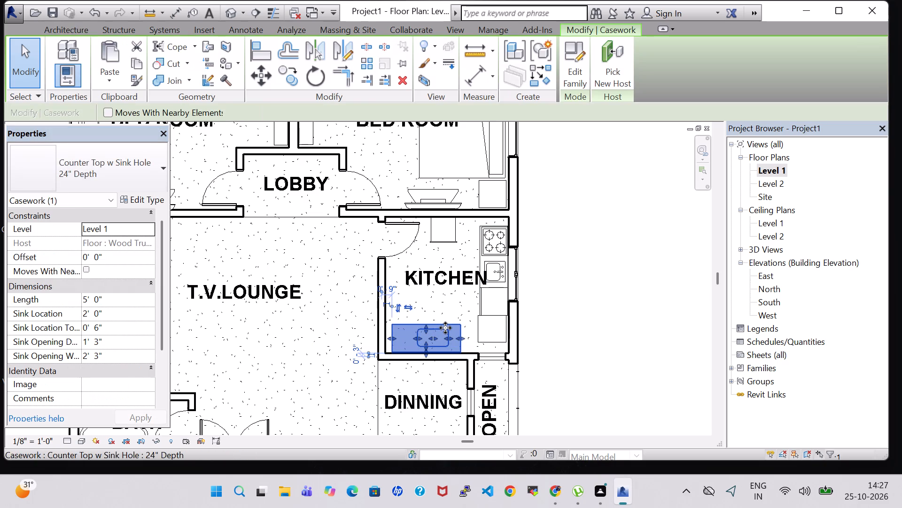
pyautogui.click(610, 304)
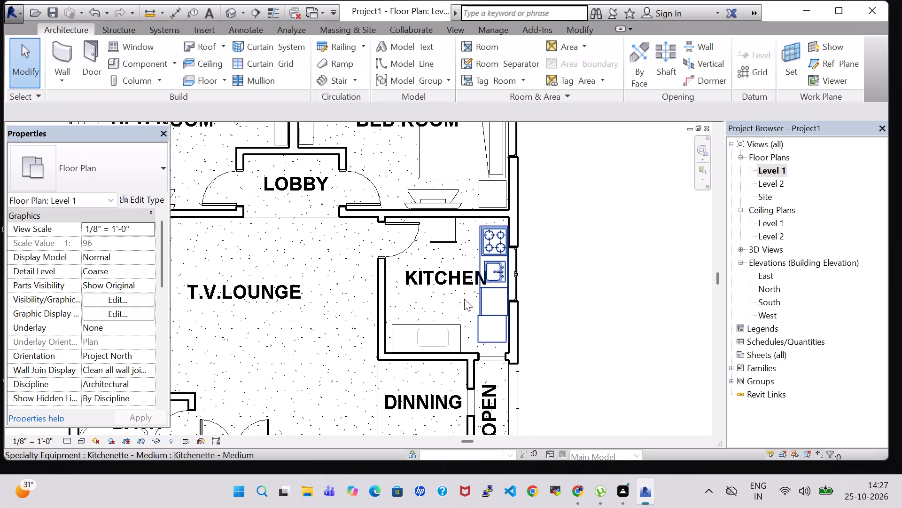
# Load the Microwave family from the US Imperial library's Specialty Equipment, Domestic folder.
pyautogui.click(136, 64)
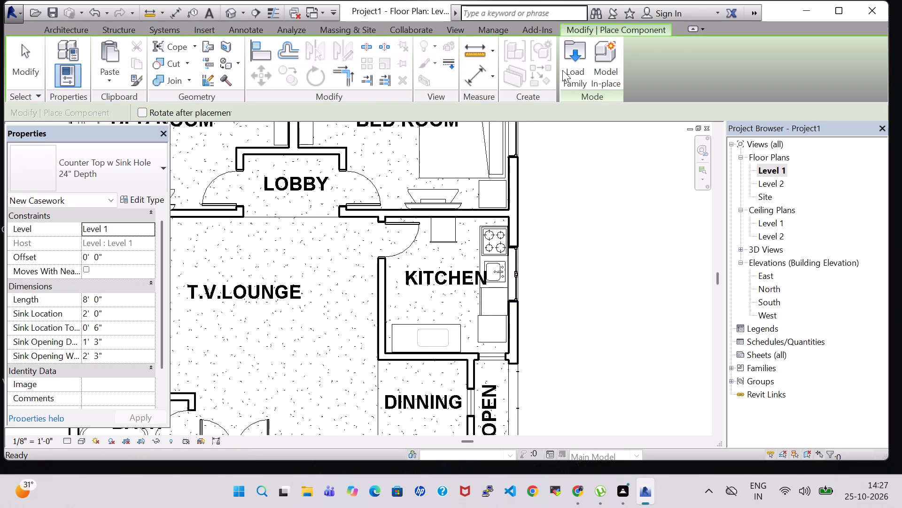
pyautogui.click(562, 70)
pyautogui.scroll(-1, 422, 263)
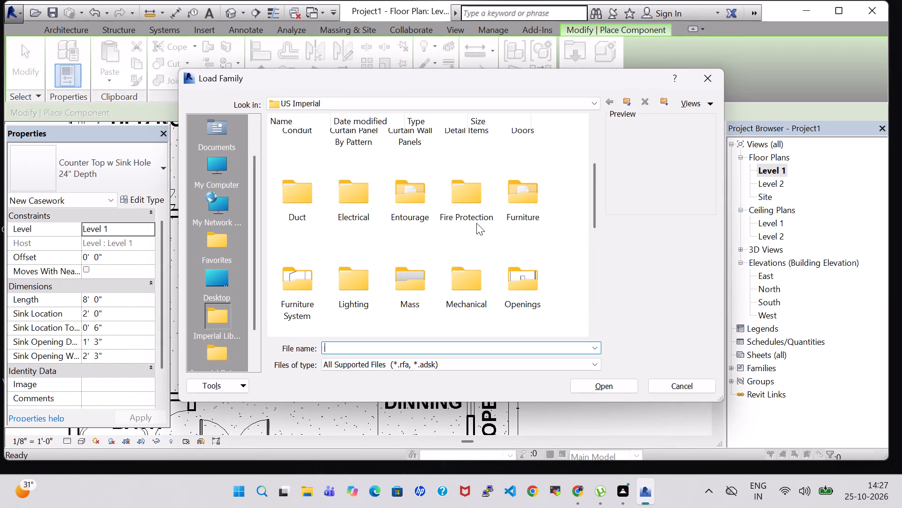
pyautogui.scroll(-2, 461, 261)
pyautogui.doubleClick(355, 192)
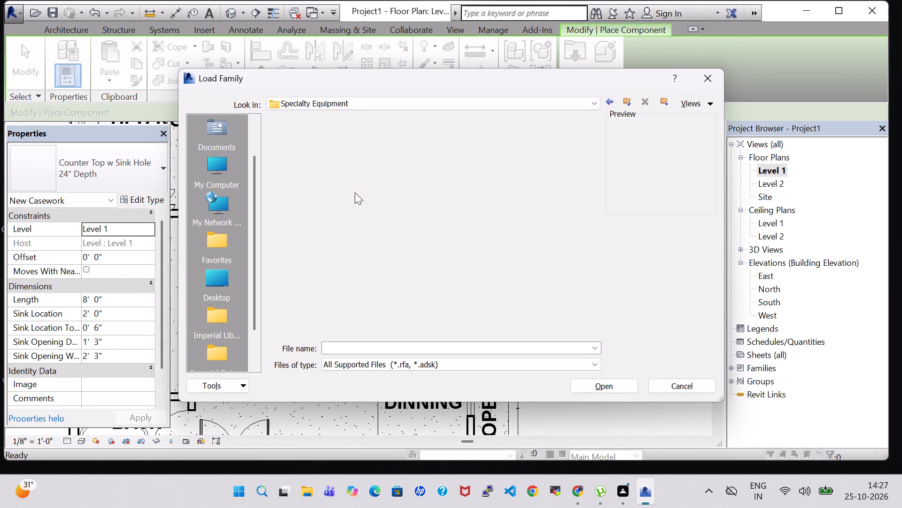
pyautogui.doubleClick(349, 170)
pyautogui.click(361, 240)
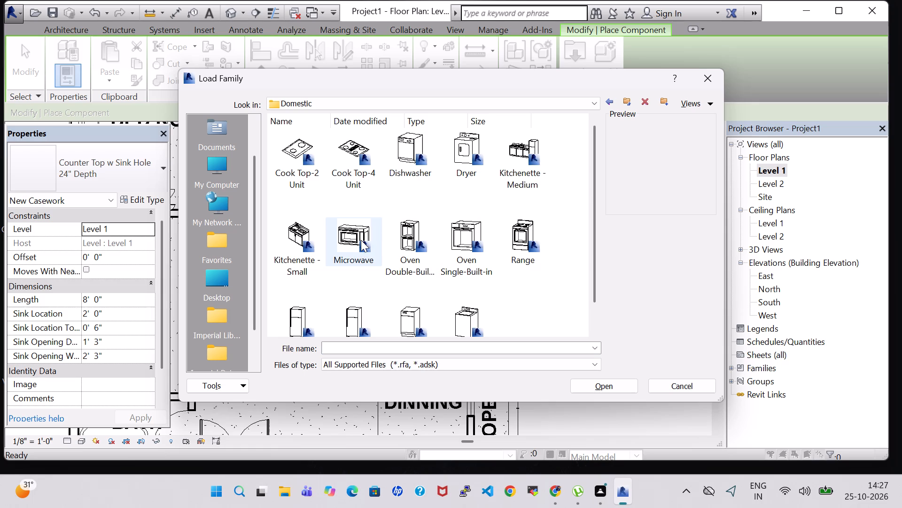
pyautogui.click(624, 389)
# Place a 30" x 16" x 18" microwave on the sink counter top, at its end nearest the T.V. lounge wall.
pyautogui.scroll(4, 426, 339)
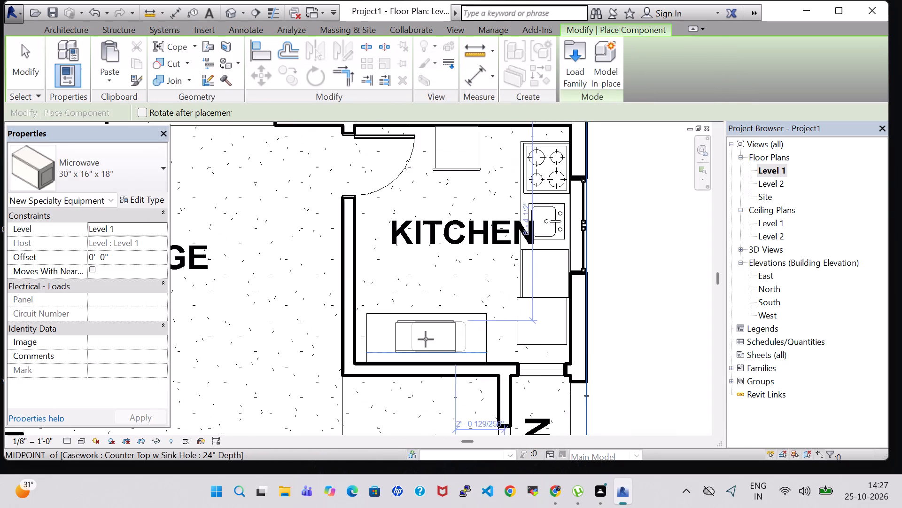
pyautogui.scroll(3, 424, 339)
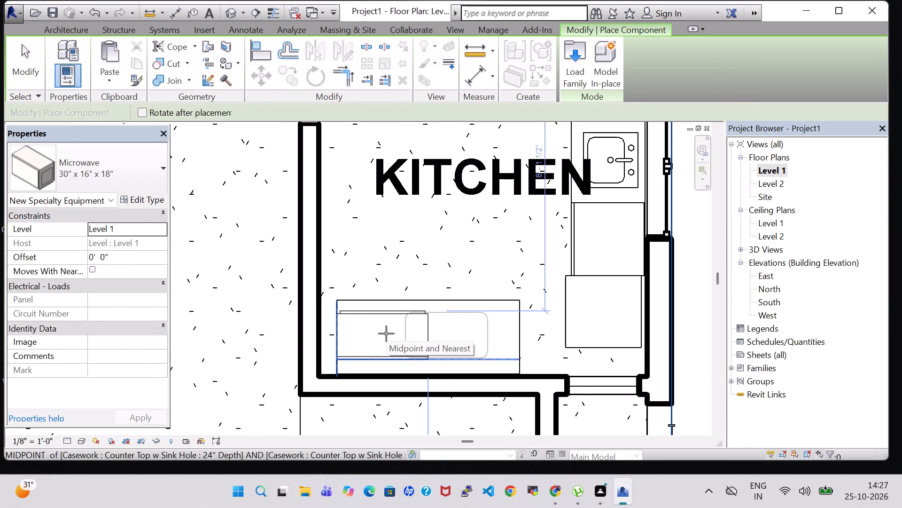
pyautogui.click(386, 333)
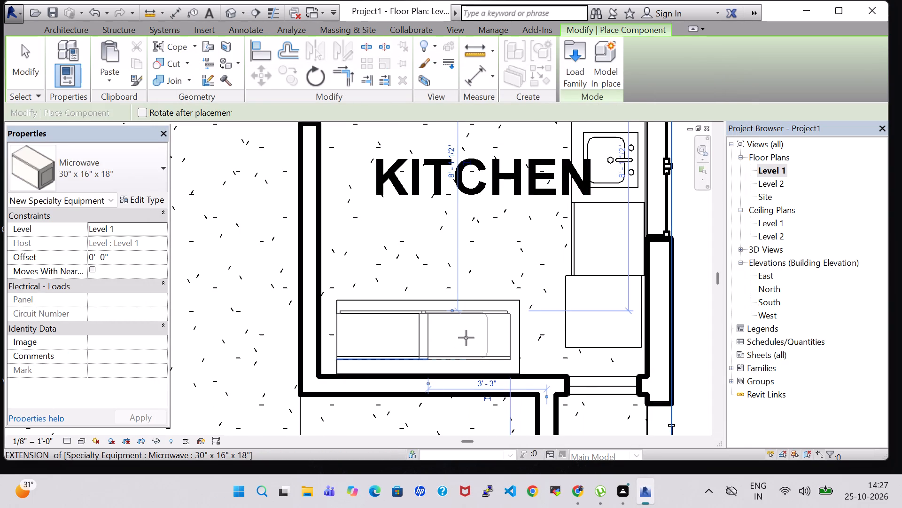
pyautogui.press('Escape')
pyautogui.press('Escape')
# Set the kitchen sink counter top's length to 6' 0".
pyautogui.click(477, 302)
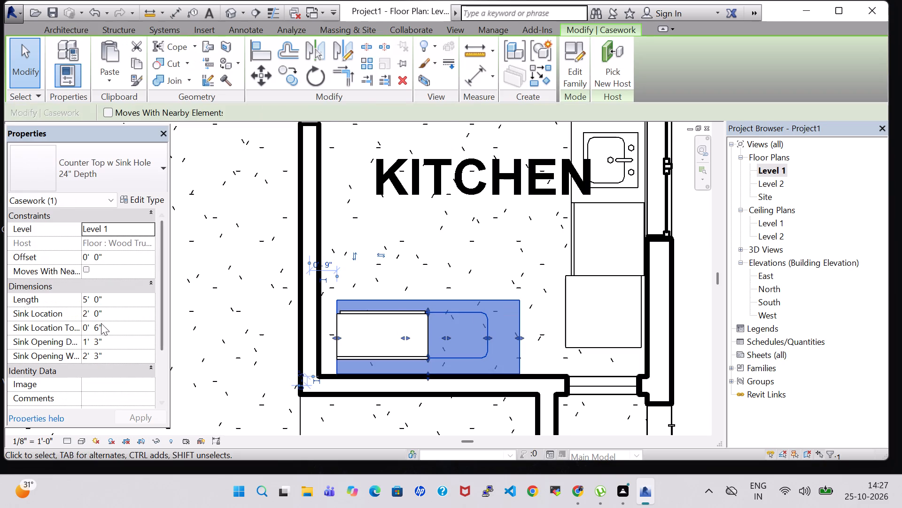
pyautogui.click(88, 297)
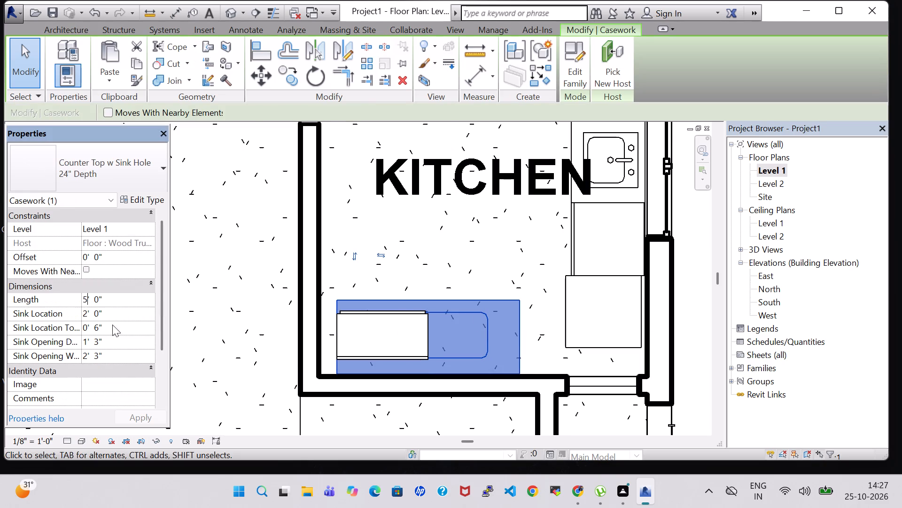
pyautogui.press('BackSpace')
pyautogui.press('6')
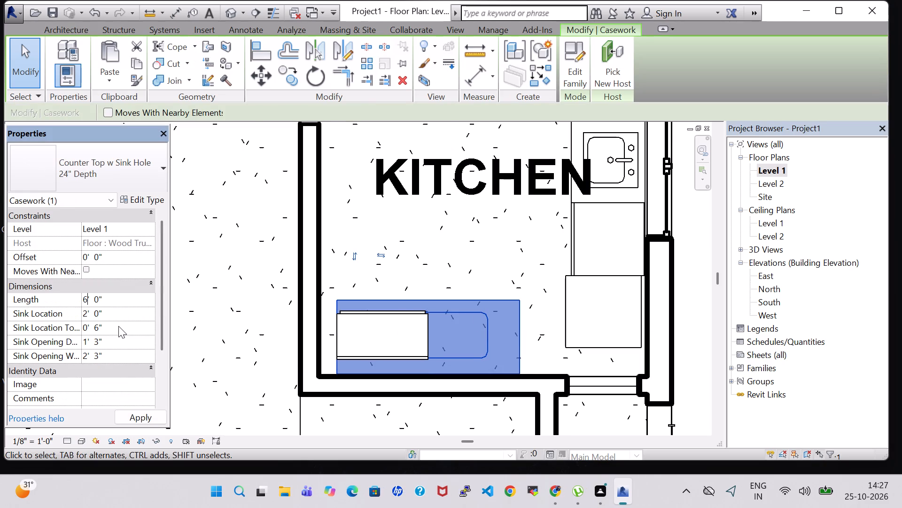
pyautogui.press('Return')
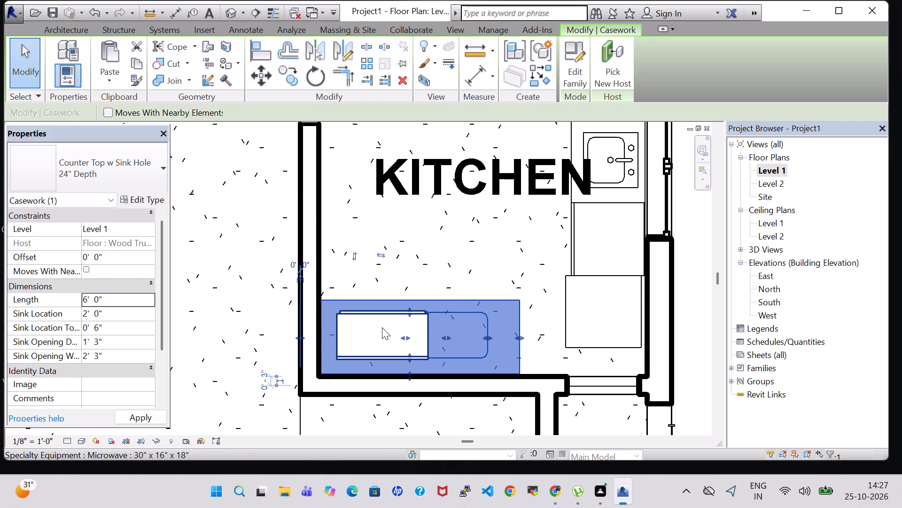
pyautogui.click(249, 287)
# Nudge the sink counter top along the dining-side wall toward the kitchenette until its end clears the T.V. lounge wall.
pyautogui.click(497, 302)
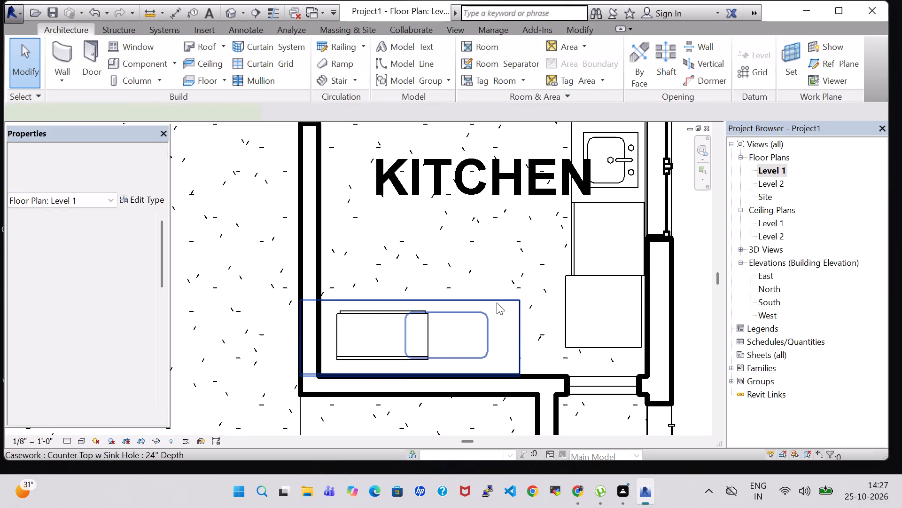
pyautogui.press('Right')
pyautogui.press('Right')
pyautogui.press('Right')
pyautogui.press('Right')
pyautogui.press('Right')
pyautogui.press('Right')
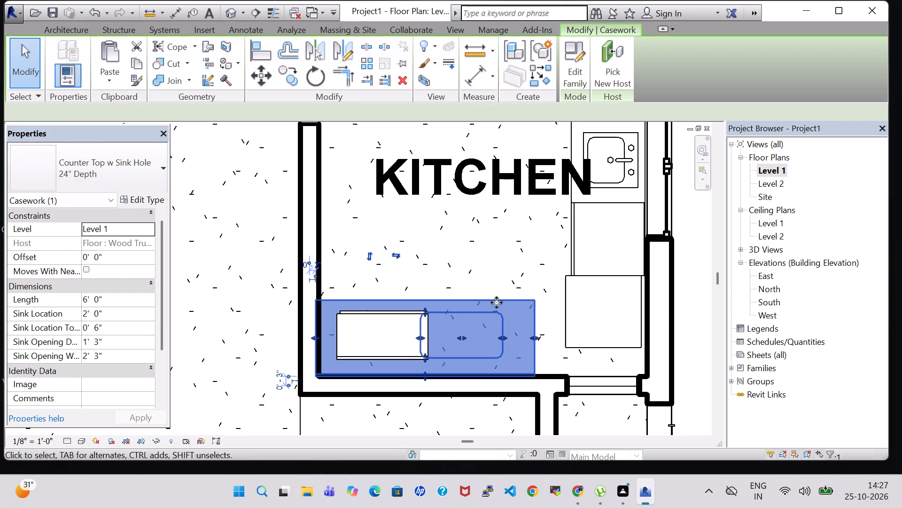
pyautogui.press('Right')
pyautogui.press('Right')
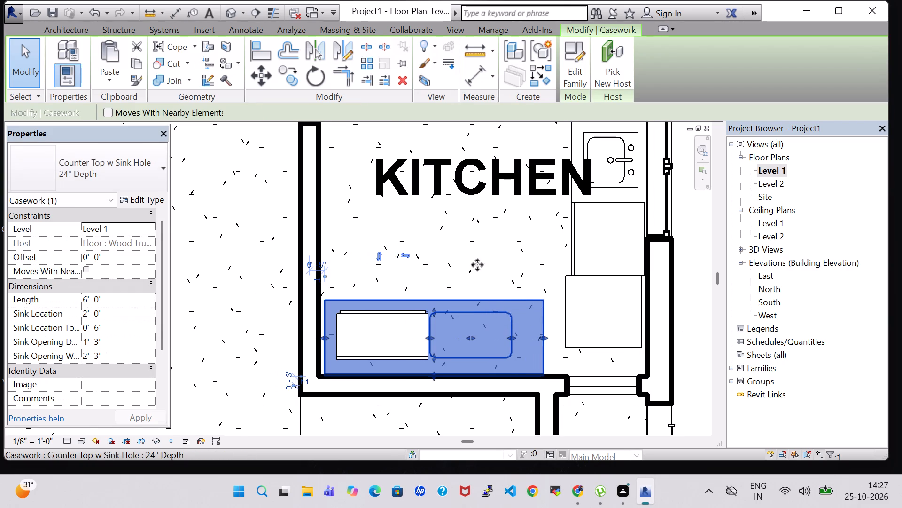
# Flip the sink counter top lengthwise past the exterior wall, then across the dining-side wall into the OPEN area.
pyautogui.scroll(-4, 440, 197)
pyautogui.press('space')
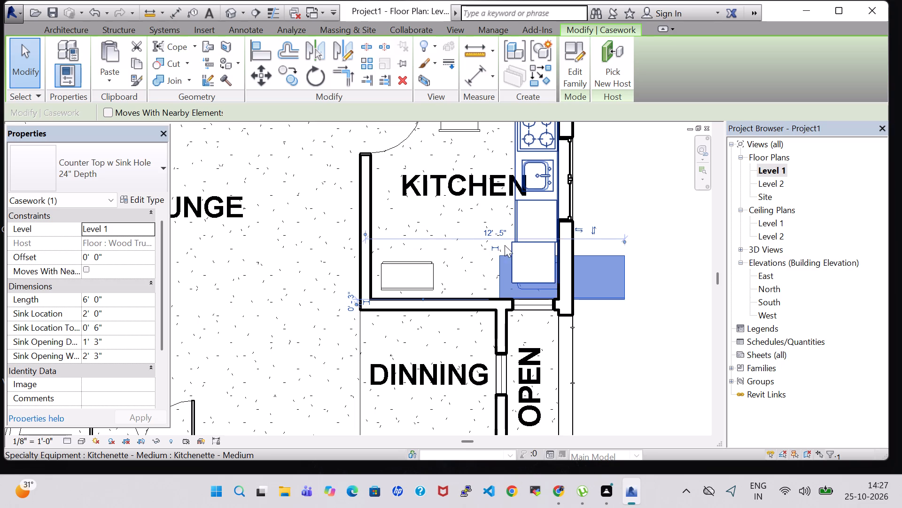
pyautogui.press('space')
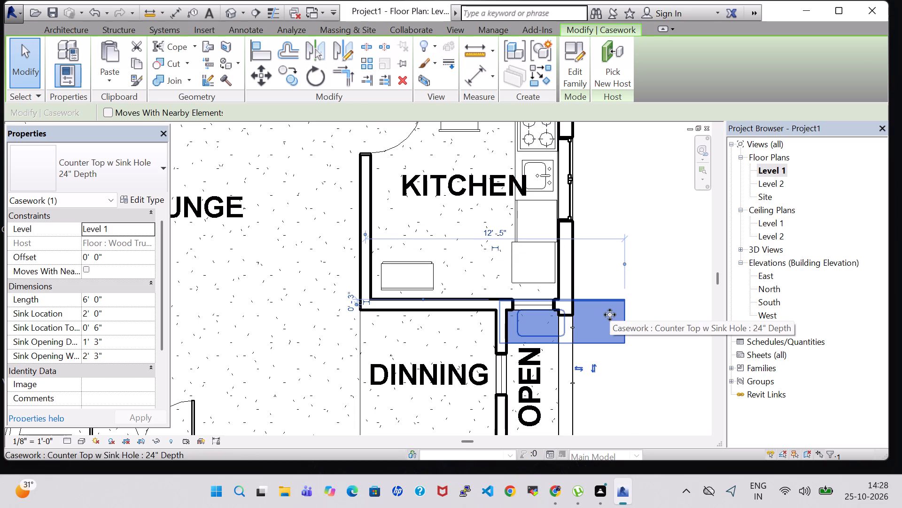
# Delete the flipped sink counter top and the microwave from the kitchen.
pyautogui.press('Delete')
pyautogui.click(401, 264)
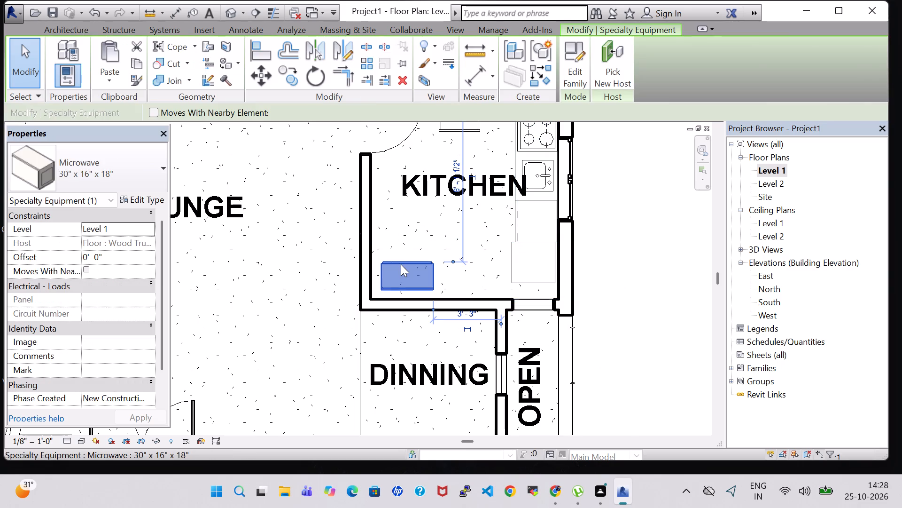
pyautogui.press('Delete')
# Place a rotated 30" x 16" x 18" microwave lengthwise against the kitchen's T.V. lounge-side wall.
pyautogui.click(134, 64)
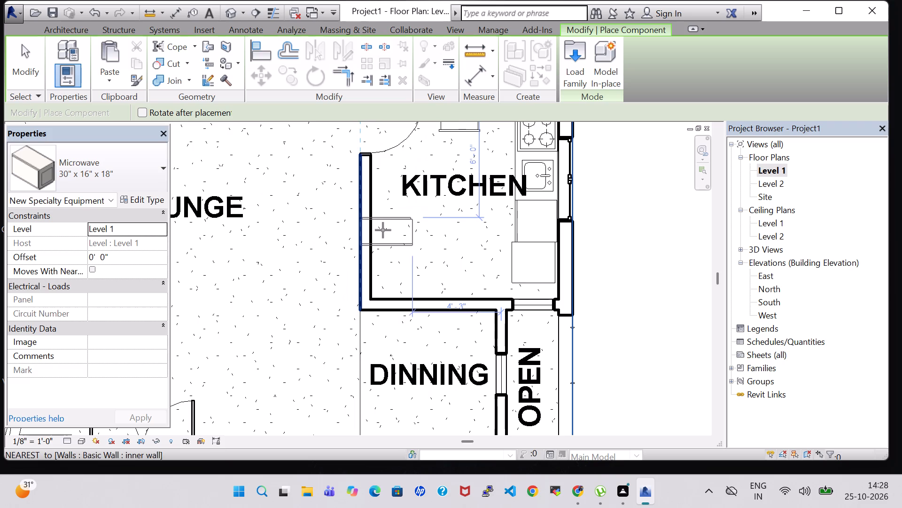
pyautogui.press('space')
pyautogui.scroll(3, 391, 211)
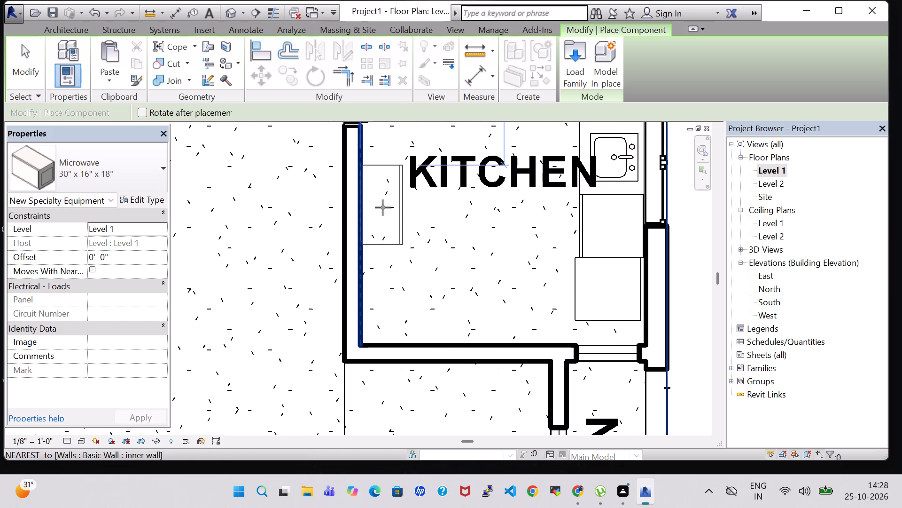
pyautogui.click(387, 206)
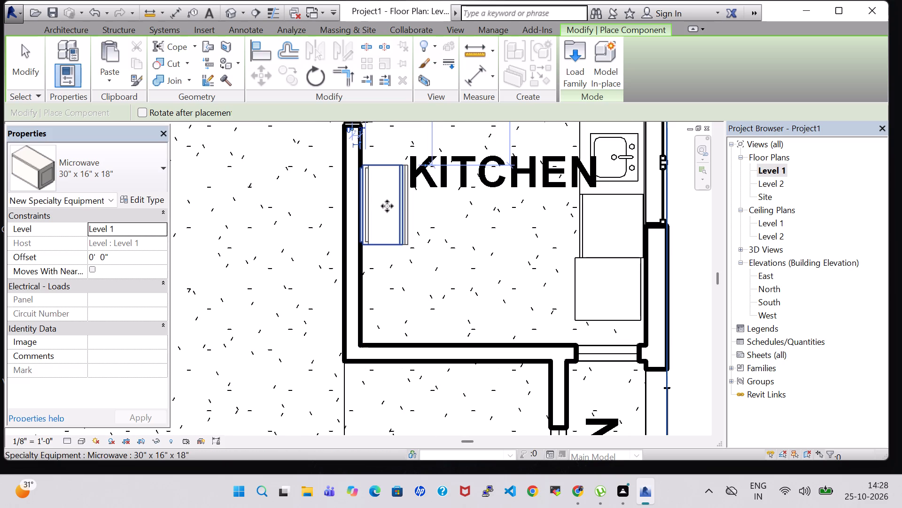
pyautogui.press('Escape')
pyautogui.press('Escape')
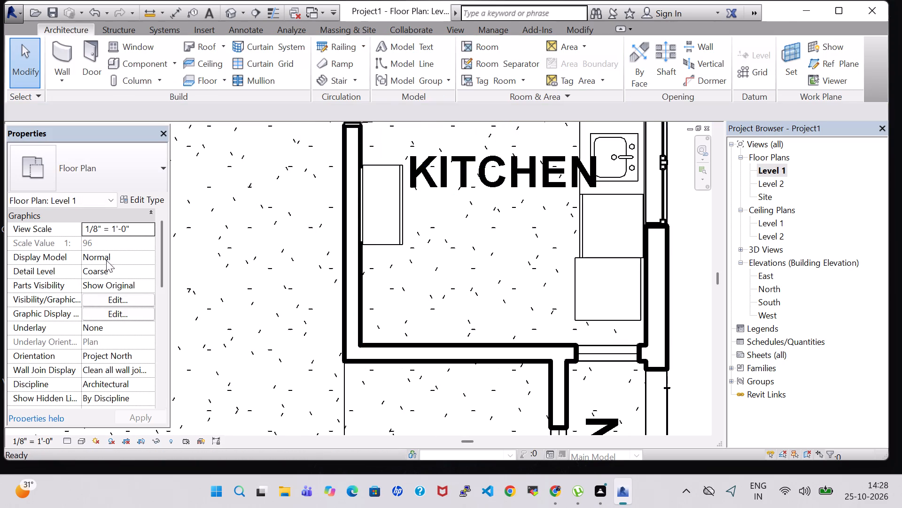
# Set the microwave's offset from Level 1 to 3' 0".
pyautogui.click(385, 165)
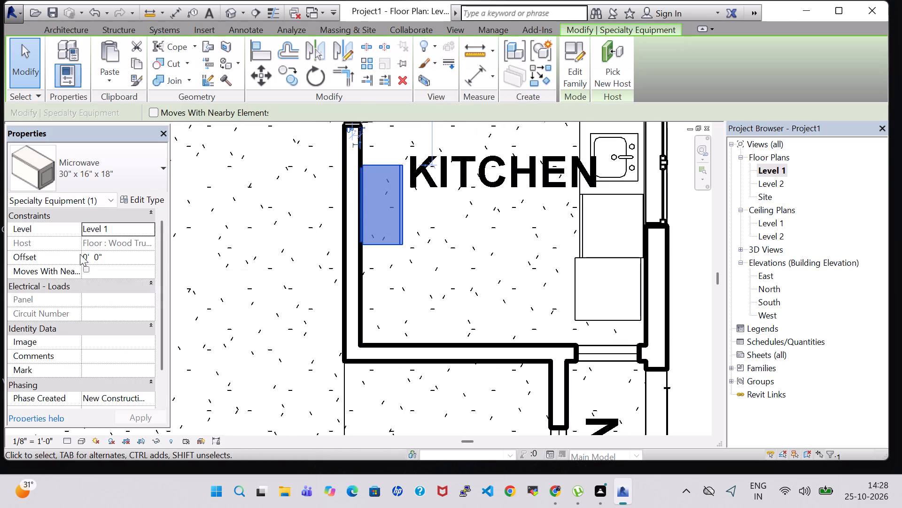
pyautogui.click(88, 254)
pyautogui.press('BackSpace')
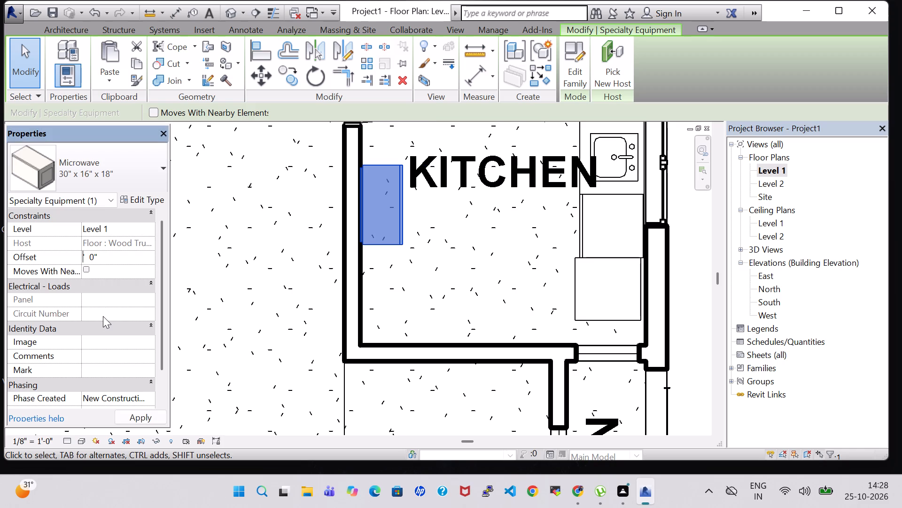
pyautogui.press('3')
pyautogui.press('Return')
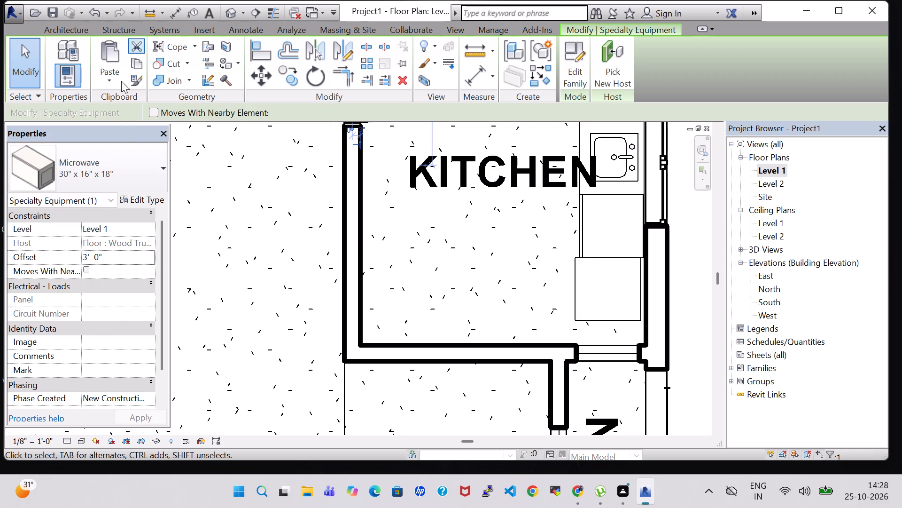
# Examine the loaded specialty equipment types available for the selected microwave, from cook top to refrigerator.
pyautogui.click(121, 155)
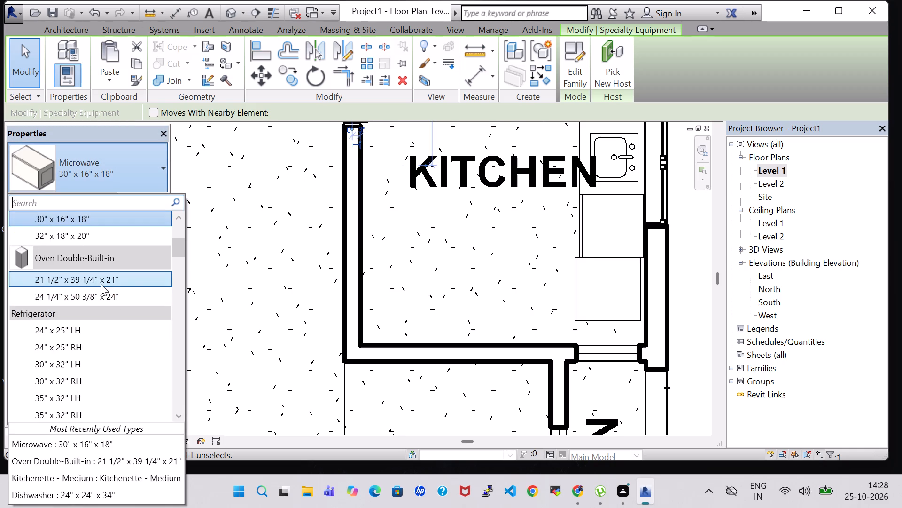
pyautogui.scroll(6, 100, 281)
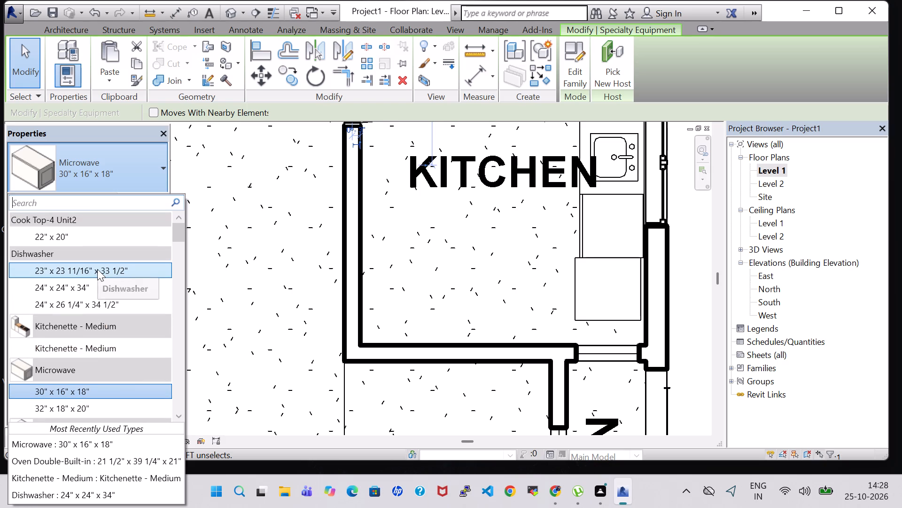
pyautogui.scroll(2, 97, 269)
pyautogui.scroll(6, 75, 232)
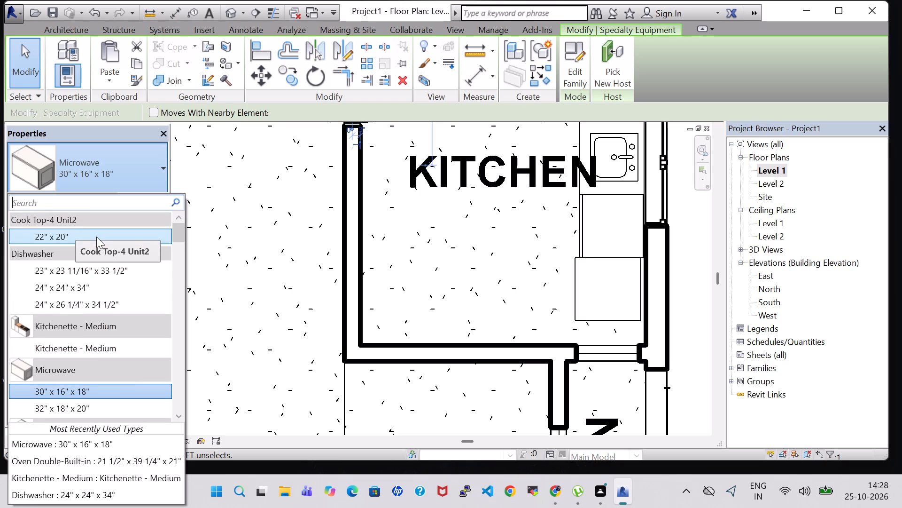
pyautogui.scroll(1, 96, 237)
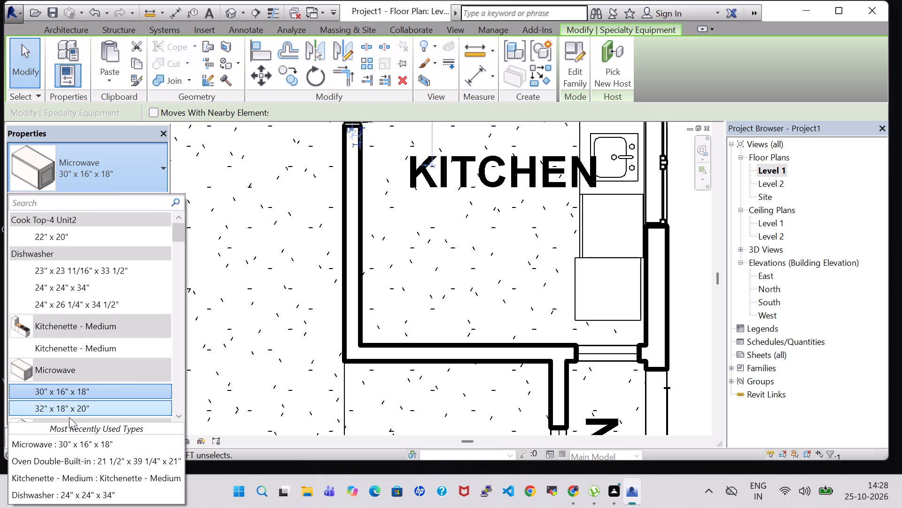
pyautogui.scroll(1, 95, 222)
pyautogui.scroll(-2, 86, 252)
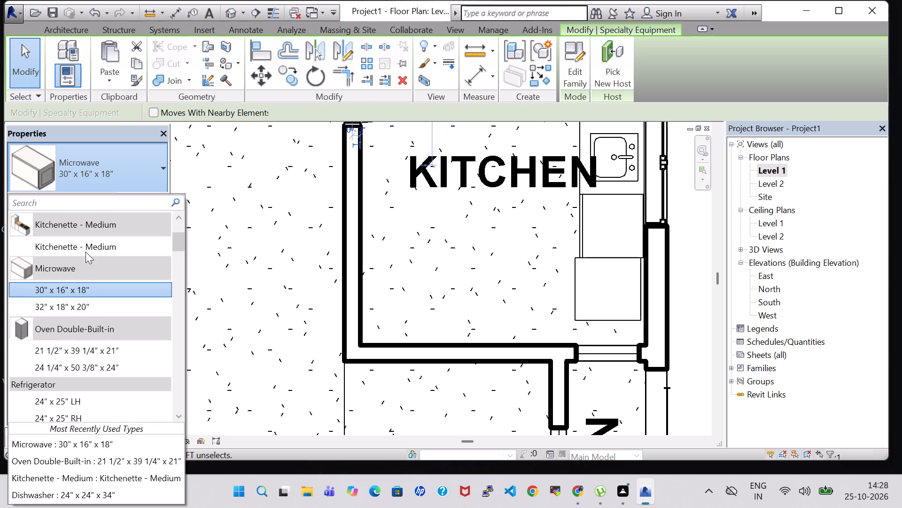
pyautogui.scroll(-9, 86, 252)
pyautogui.scroll(6, 86, 252)
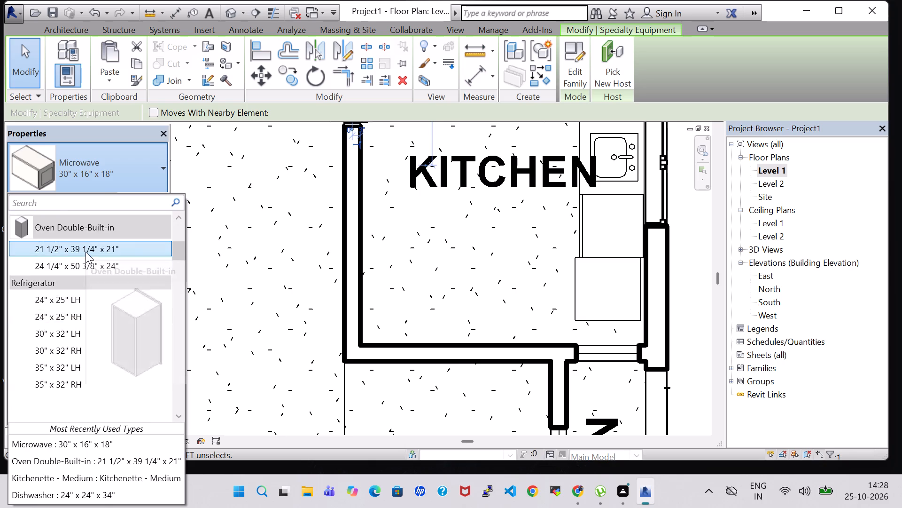
pyautogui.scroll(13, 86, 252)
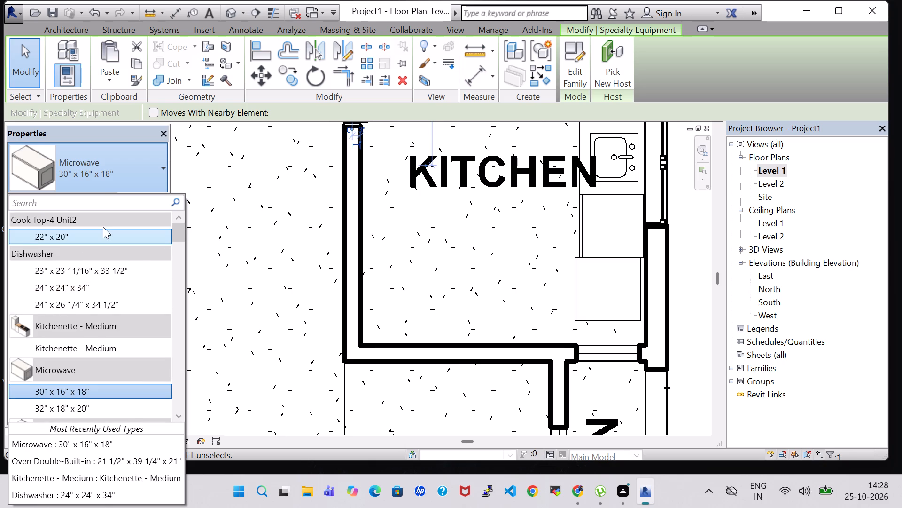
pyautogui.press('Escape')
pyautogui.press('Escape')
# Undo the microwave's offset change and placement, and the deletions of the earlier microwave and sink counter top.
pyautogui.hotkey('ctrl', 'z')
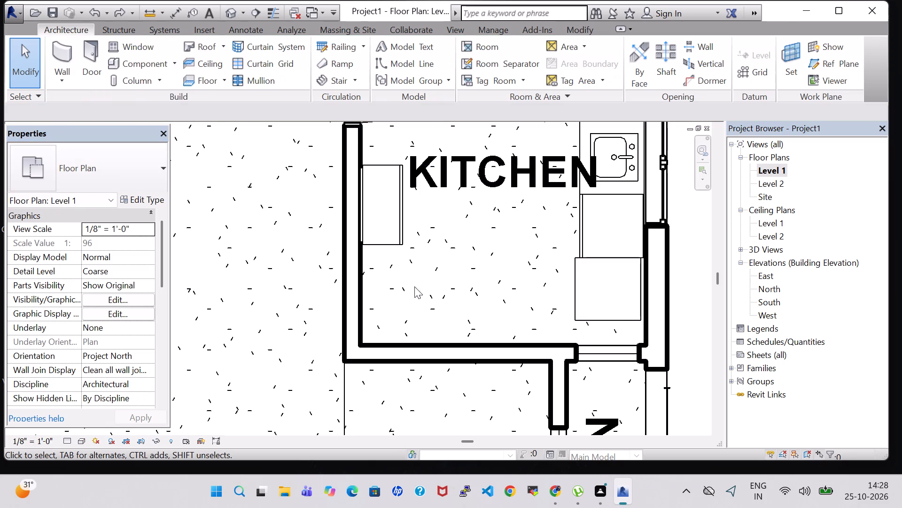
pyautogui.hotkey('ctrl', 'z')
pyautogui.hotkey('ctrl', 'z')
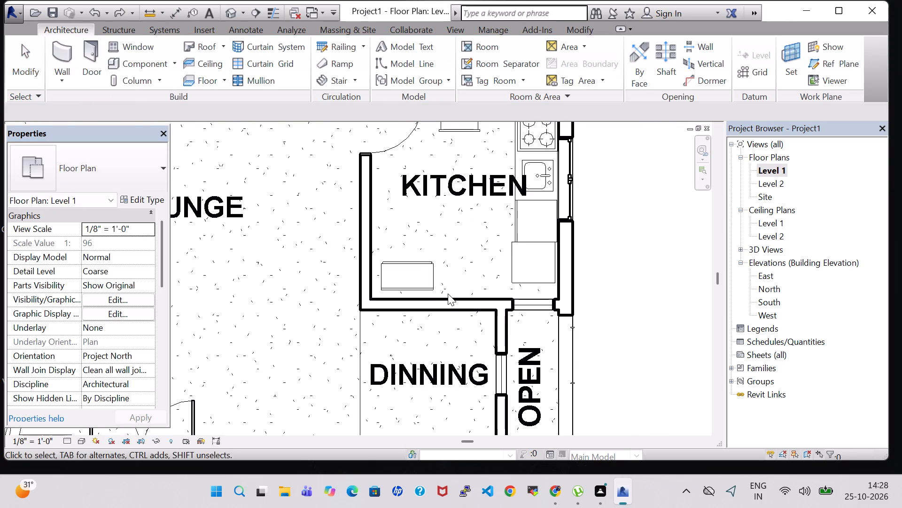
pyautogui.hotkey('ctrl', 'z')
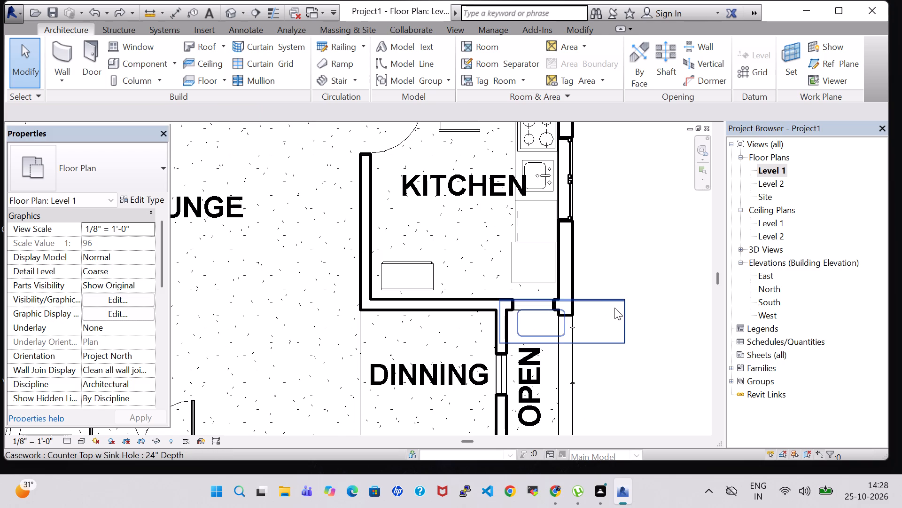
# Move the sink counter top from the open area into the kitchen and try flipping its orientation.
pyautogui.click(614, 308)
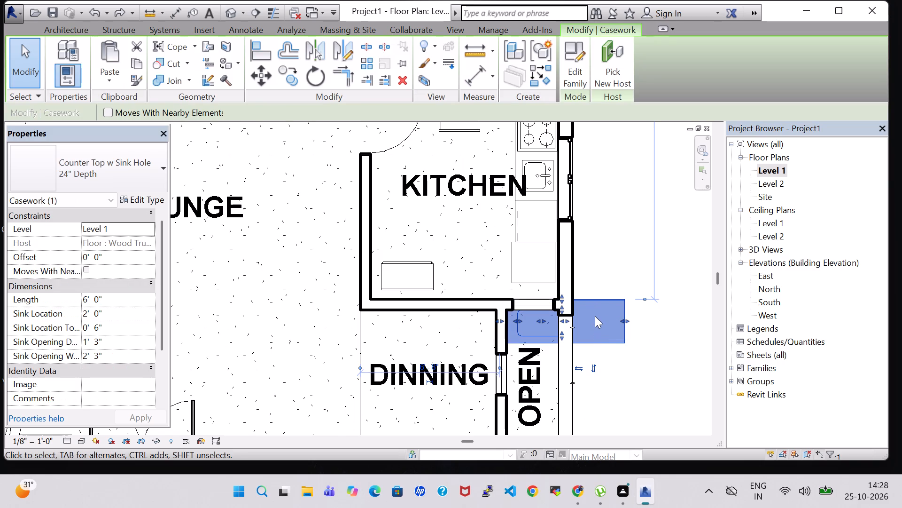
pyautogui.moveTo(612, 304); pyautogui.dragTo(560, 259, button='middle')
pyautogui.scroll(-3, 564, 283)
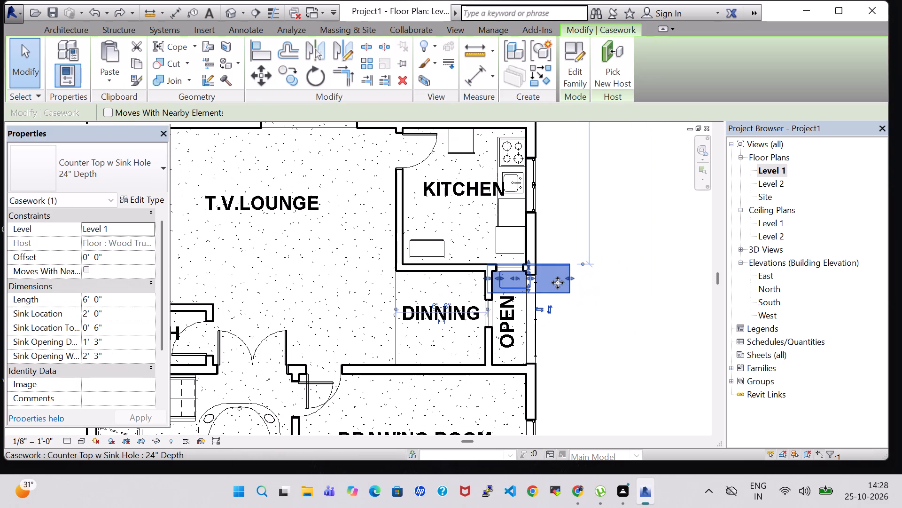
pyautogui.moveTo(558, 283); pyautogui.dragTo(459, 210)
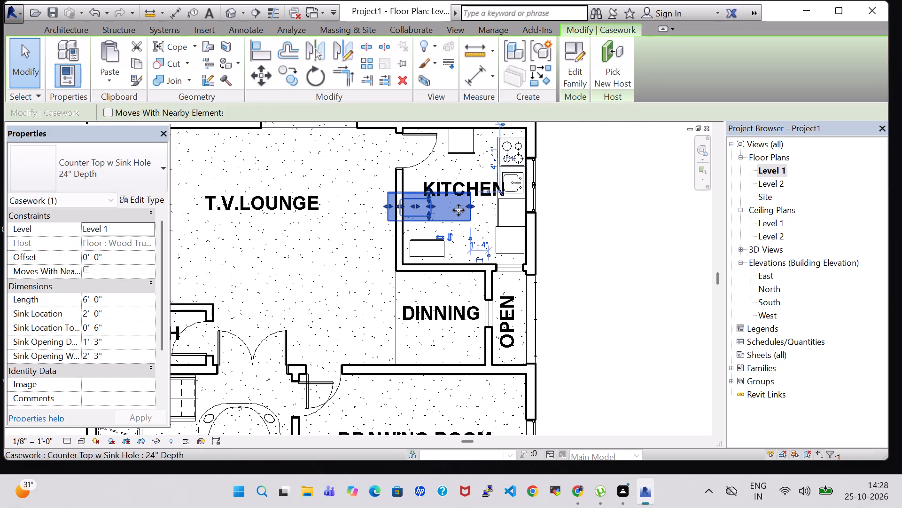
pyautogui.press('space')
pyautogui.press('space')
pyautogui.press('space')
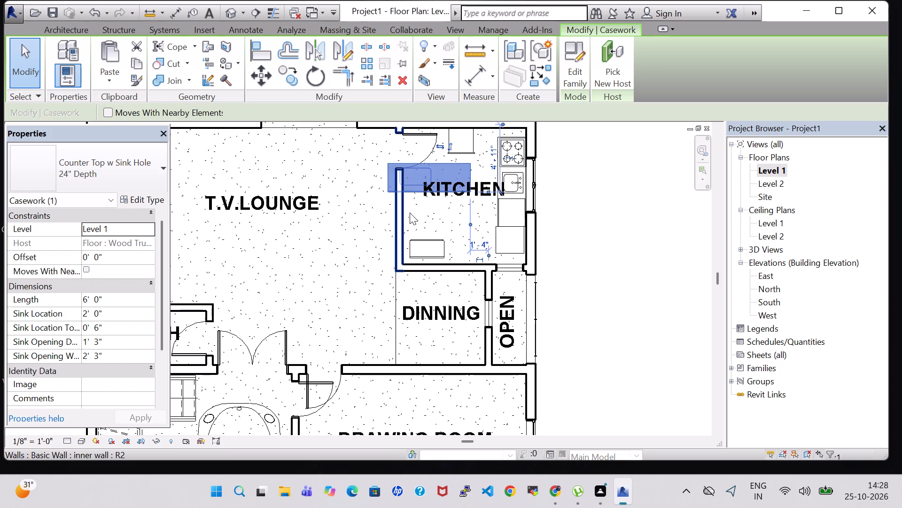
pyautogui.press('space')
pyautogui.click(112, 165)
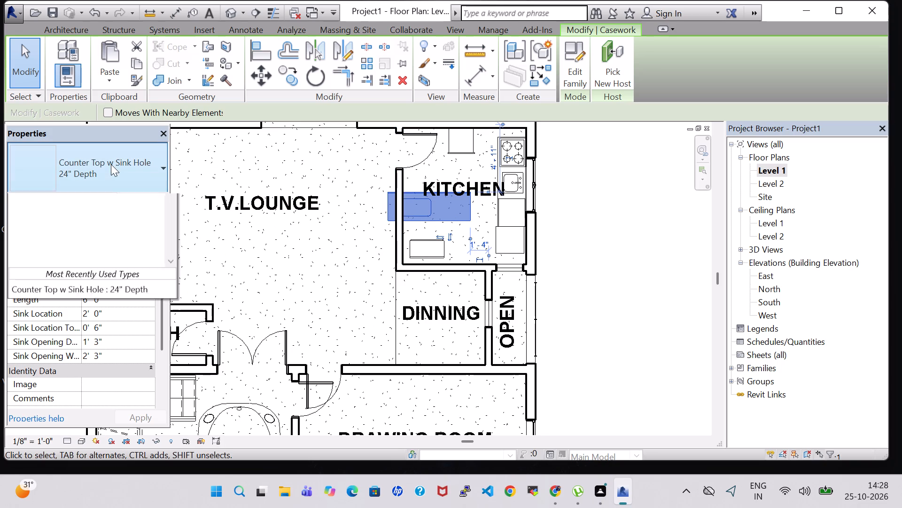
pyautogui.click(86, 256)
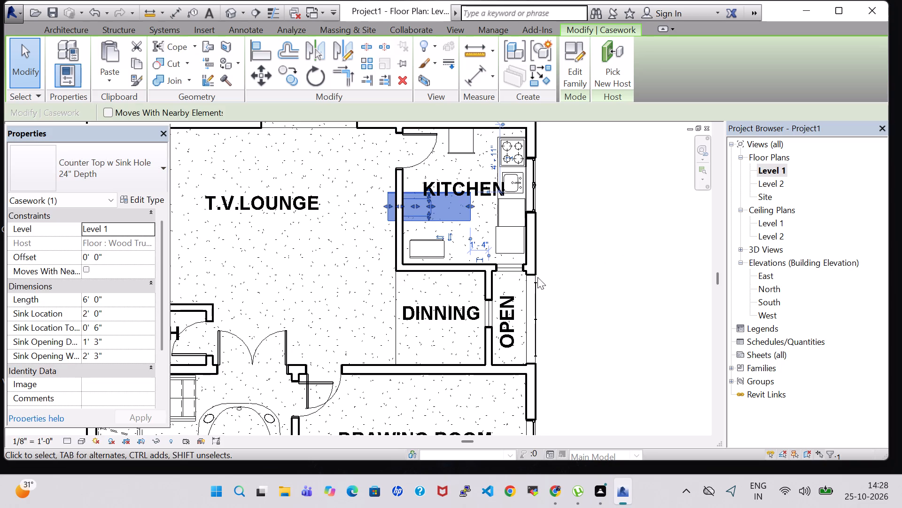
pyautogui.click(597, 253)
# Place a new 24" Depth Counter Top w Sink Hole, rotated parallel to the kitchen's exterior window wall and about 2' 3" outside it.
pyautogui.click(137, 61)
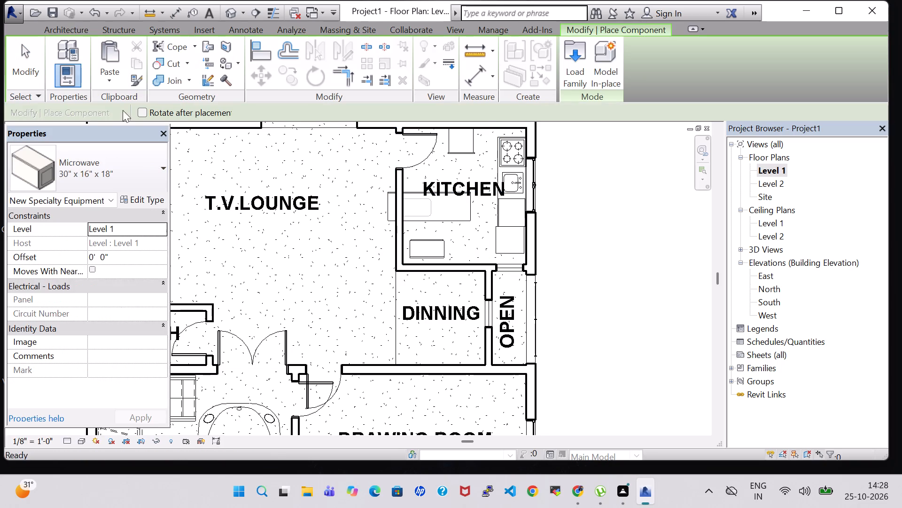
pyautogui.click(126, 171)
pyautogui.scroll(2, 90, 306)
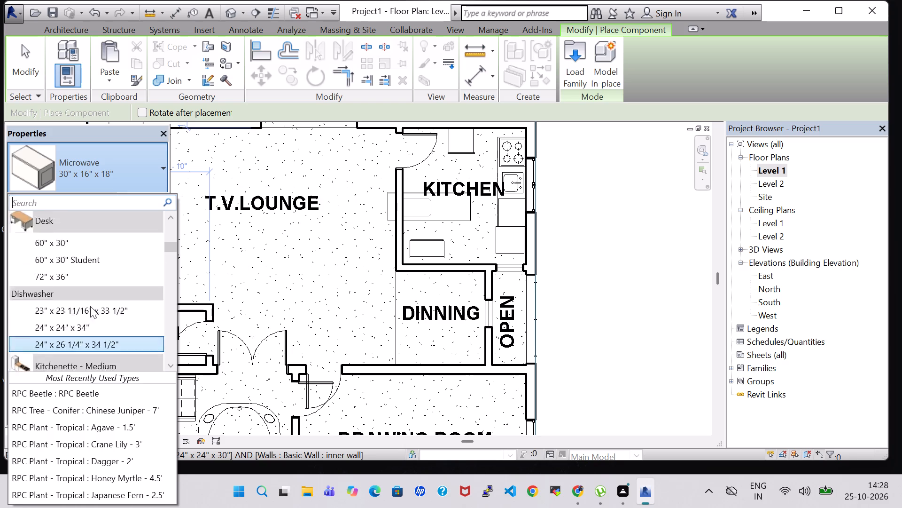
pyautogui.scroll(4, 90, 306)
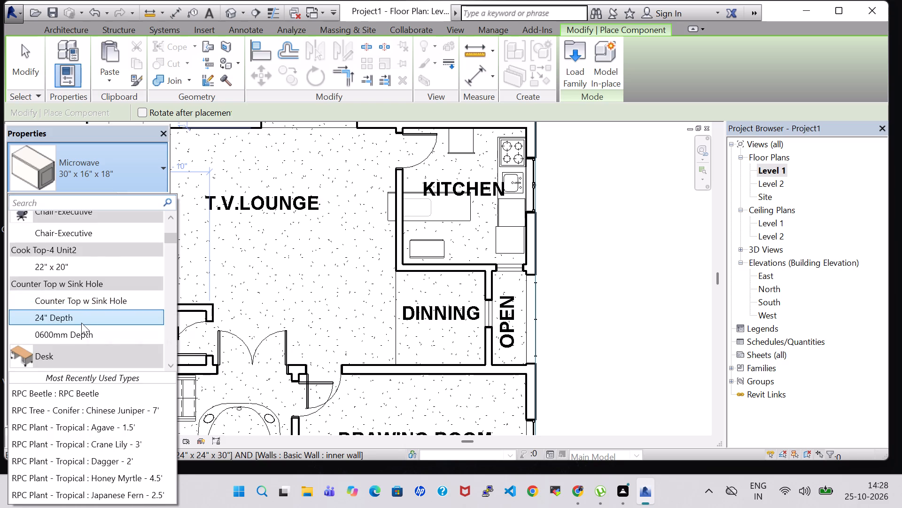
pyautogui.click(80, 323)
pyautogui.press('space')
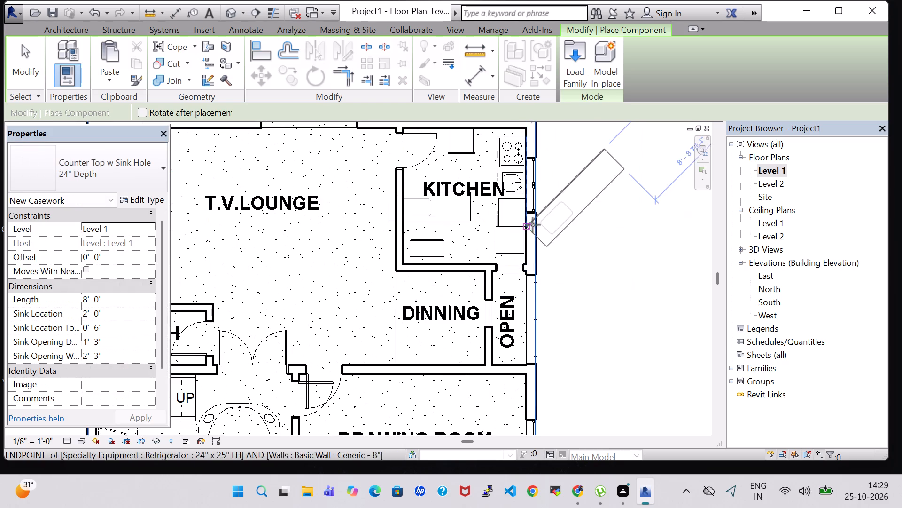
pyautogui.press('space')
pyautogui.click(561, 263)
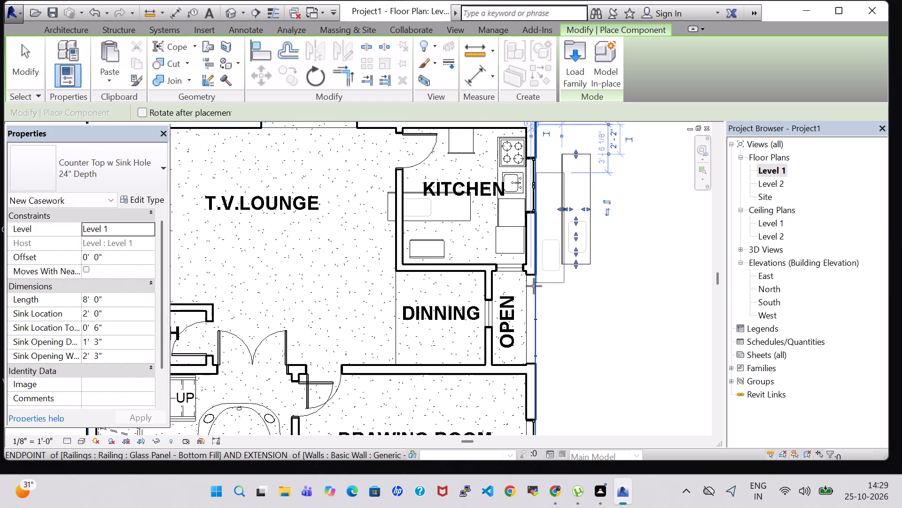
pyautogui.press('Escape')
pyautogui.press('Escape')
# Delete the old sink counter top and the microwave from the kitchen.
pyautogui.click(454, 212)
pyautogui.press('Delete')
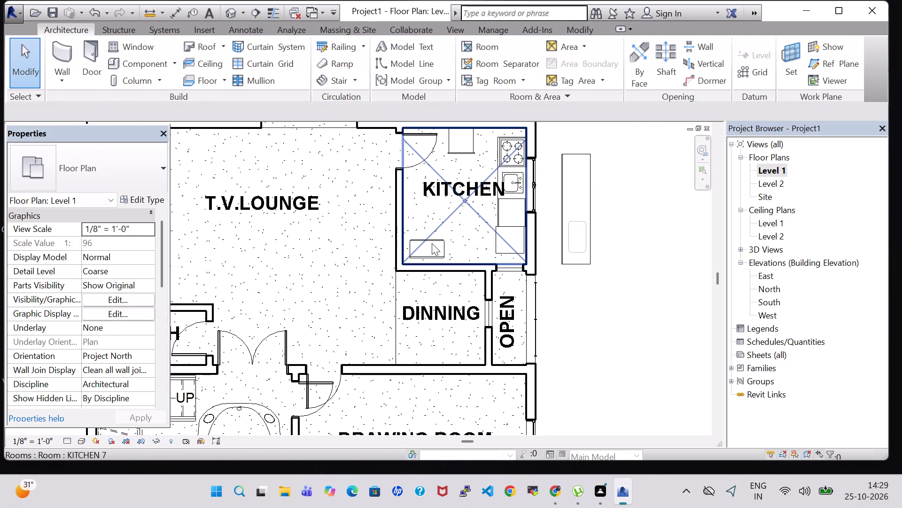
pyautogui.click(440, 244)
pyautogui.press('Delete')
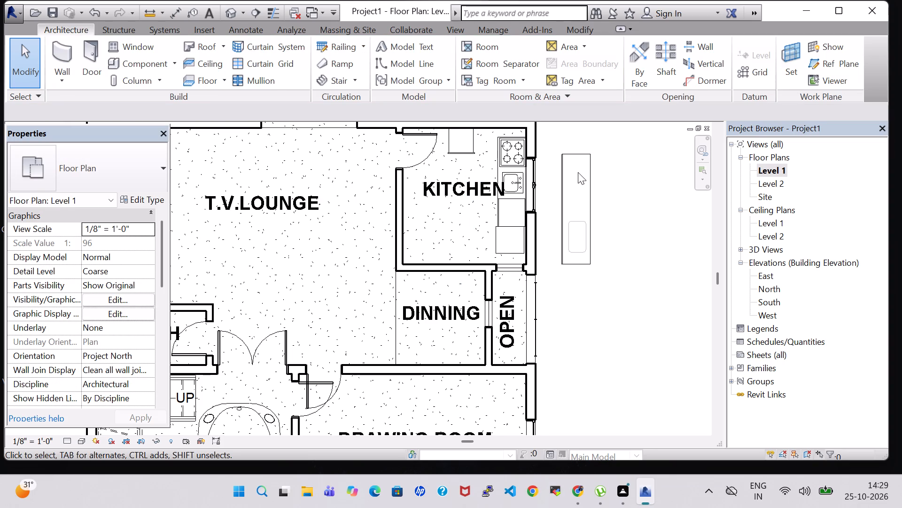
# Set the length of the new sink counter top outside the kitchen to 6' 0".
pyautogui.click(571, 155)
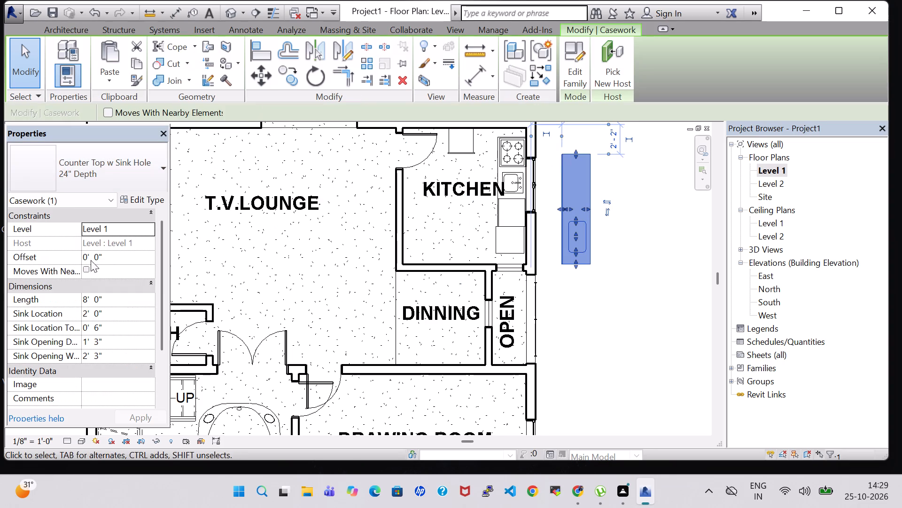
pyautogui.click(87, 298)
pyautogui.press('Right')
pyautogui.press('BackSpace')
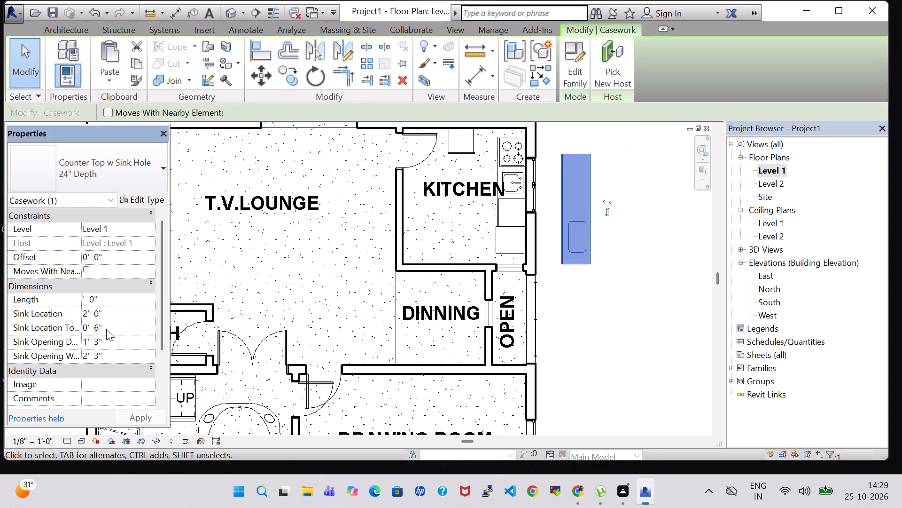
pyautogui.press('6')
pyautogui.press('Return')
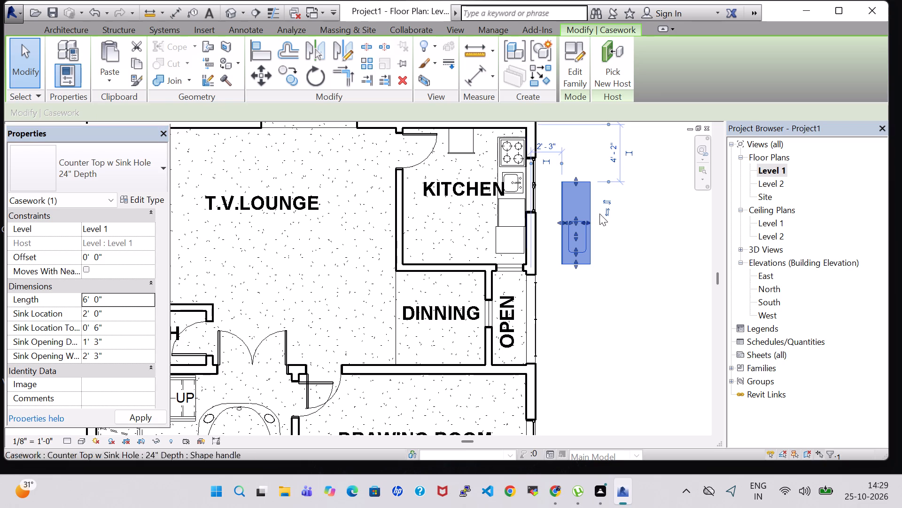
pyautogui.click(669, 289)
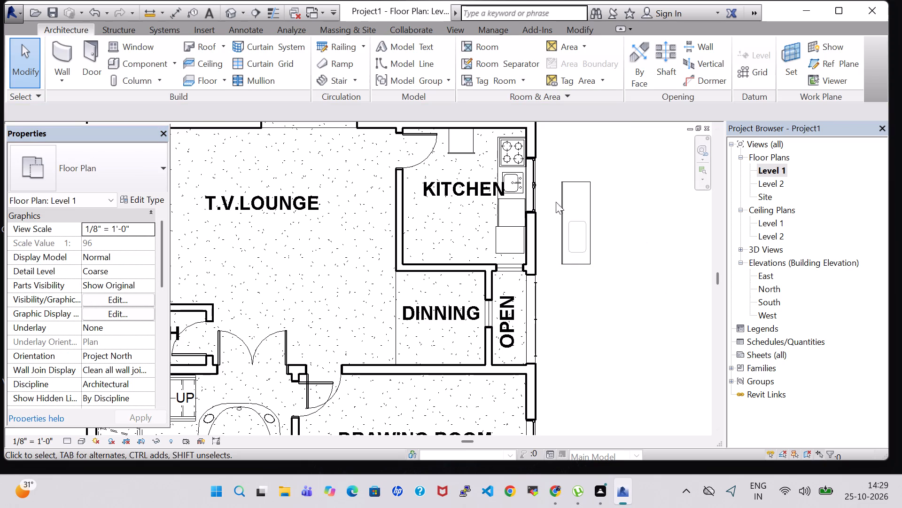
# Move the new sink counter top into the kitchen, alongside the T.V. lounge-side wall.
pyautogui.moveTo(585, 208); pyautogui.dragTo(446, 205)
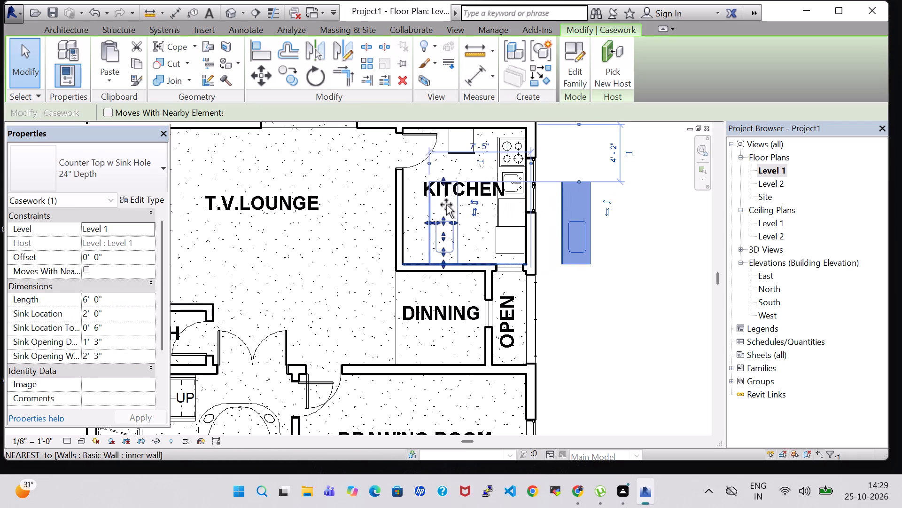
pyautogui.moveTo(446, 205); pyautogui.dragTo(430, 202)
pyautogui.doubleClick(430, 202)
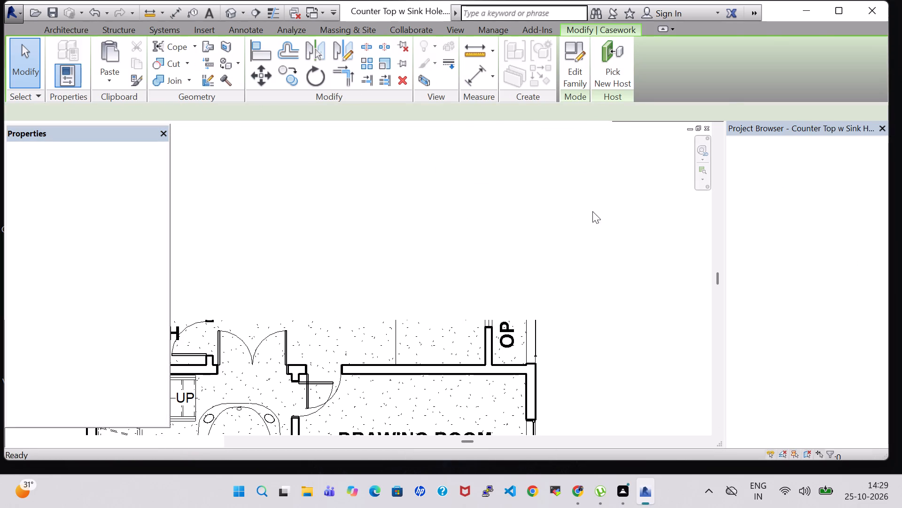
pyautogui.click(705, 130)
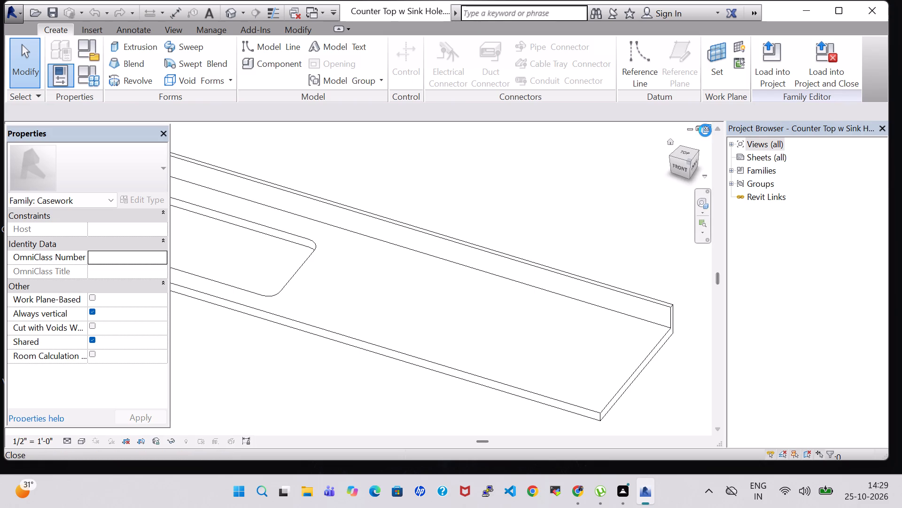
pyautogui.click(483, 251)
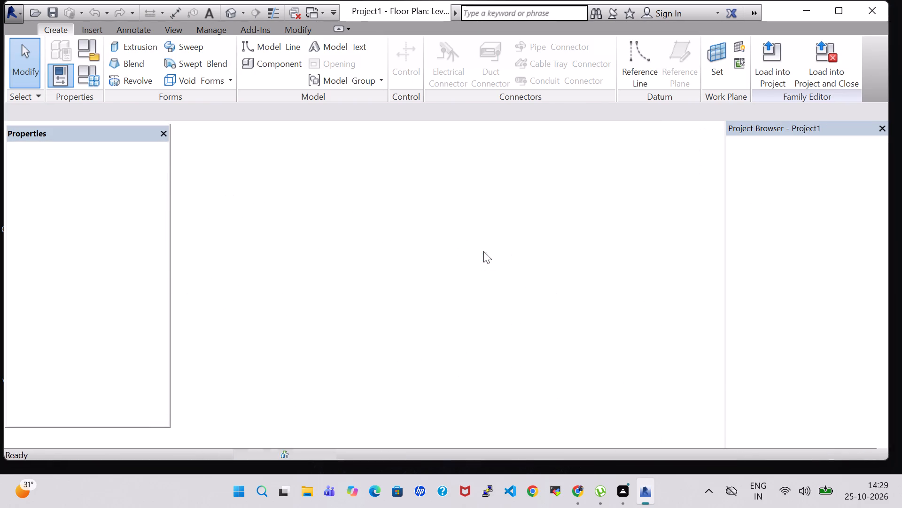
# Flip the sink counter top's facing and nudge it back into the kitchen against the T.V. lounge-side wall.
pyautogui.click(418, 212)
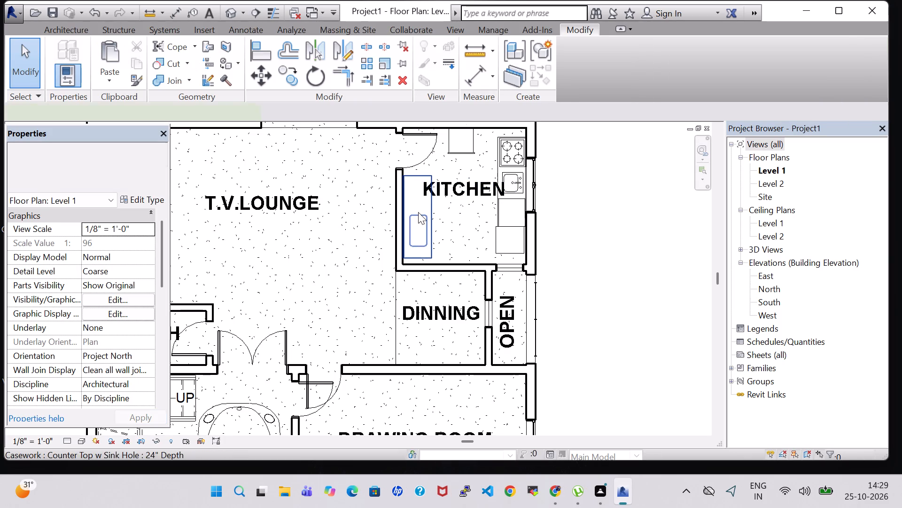
pyautogui.press('Right')
pyautogui.press('space')
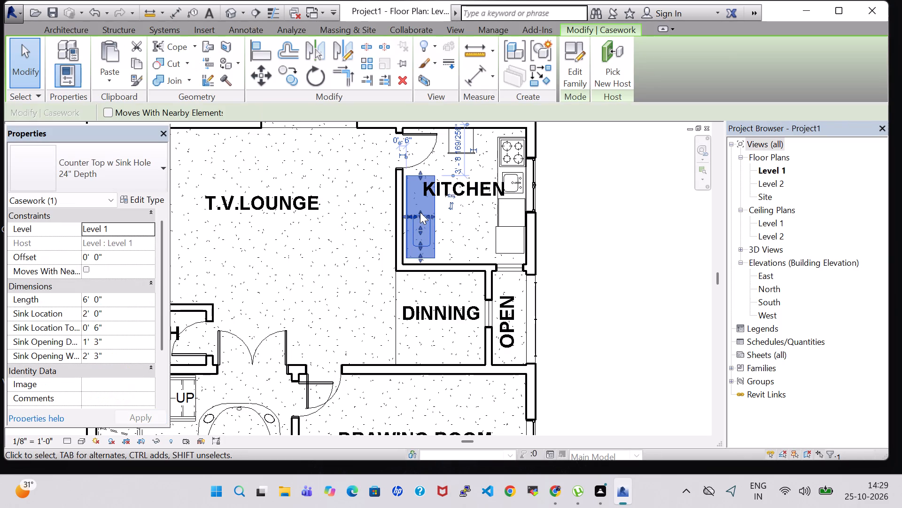
pyautogui.press('space')
pyautogui.press('space')
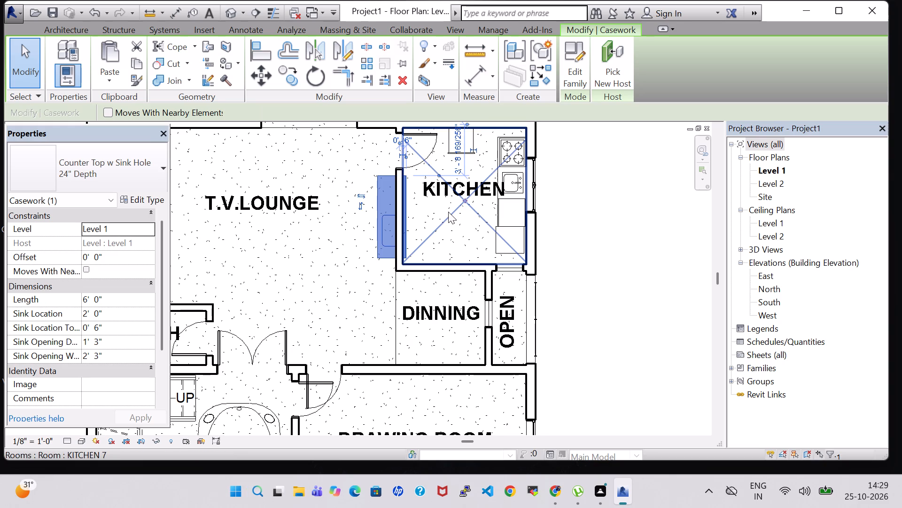
pyautogui.press('Right')
pyautogui.press('Right')
pyautogui.press('Right')
pyautogui.press('Right')
pyautogui.press('Right')
pyautogui.press('Right')
pyautogui.press('Right')
pyautogui.press('Right')
pyautogui.press('Right')
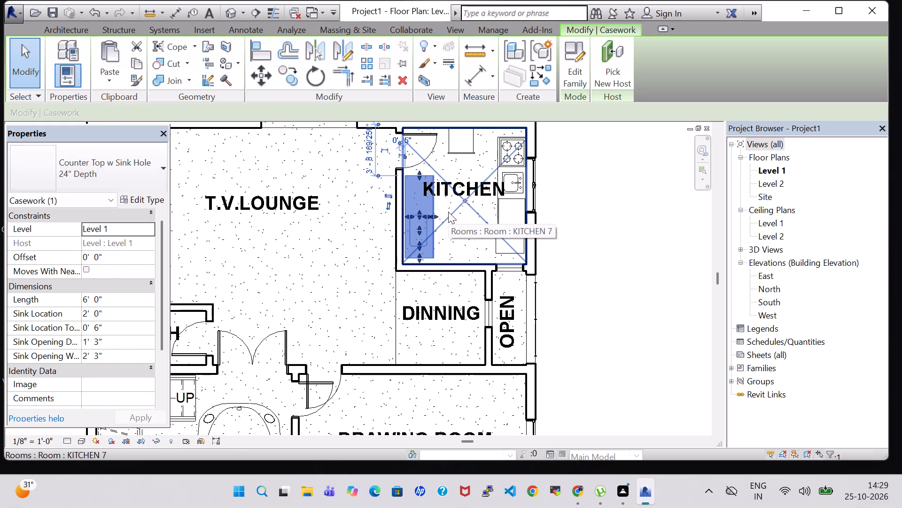
pyautogui.press('Left')
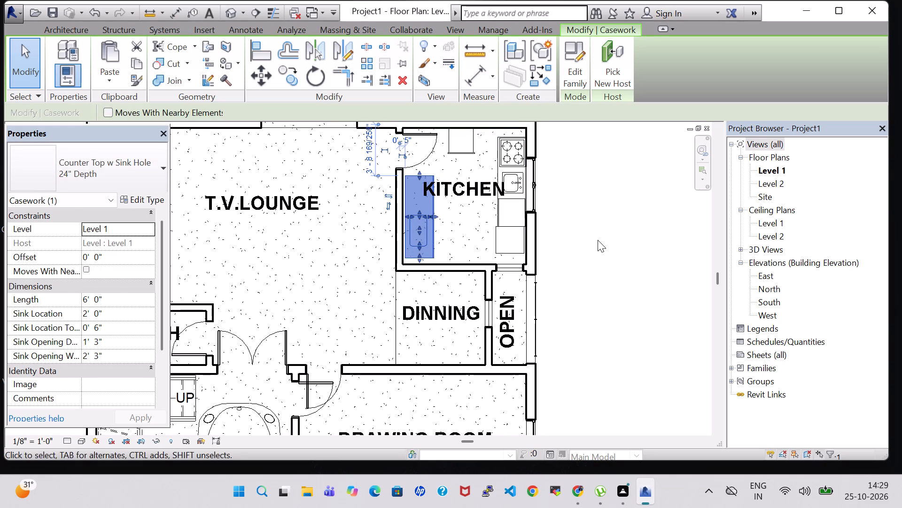
pyautogui.click(601, 238)
pyautogui.click(413, 176)
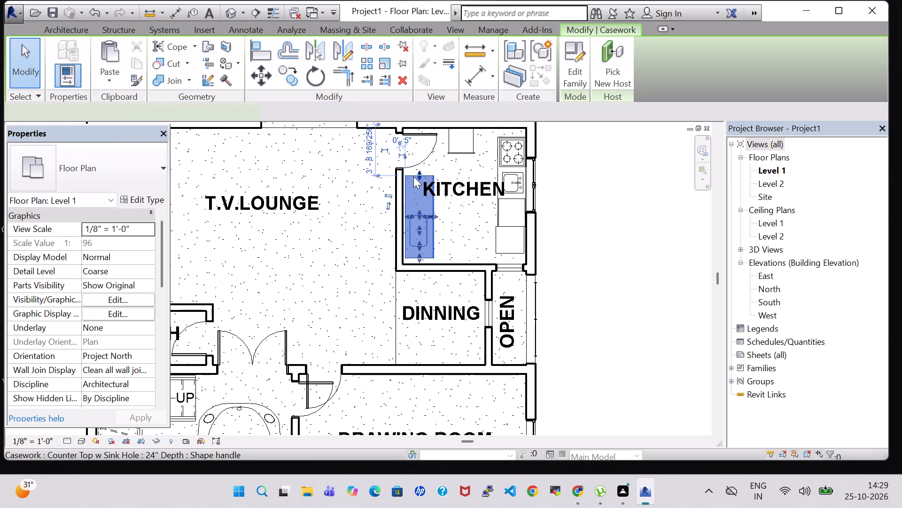
pyautogui.press('Left')
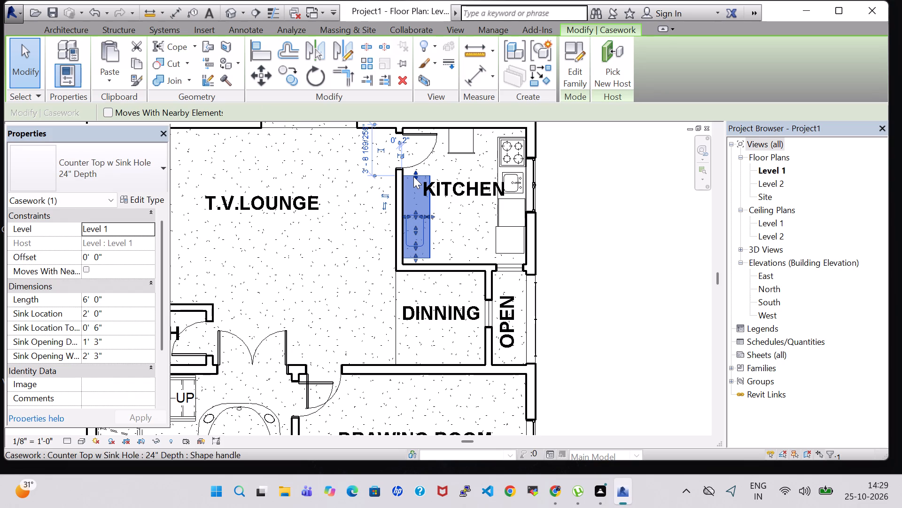
pyautogui.click(625, 234)
# Set the sink counter top's offset from Level 1 to 3' 0".
pyautogui.click(420, 248)
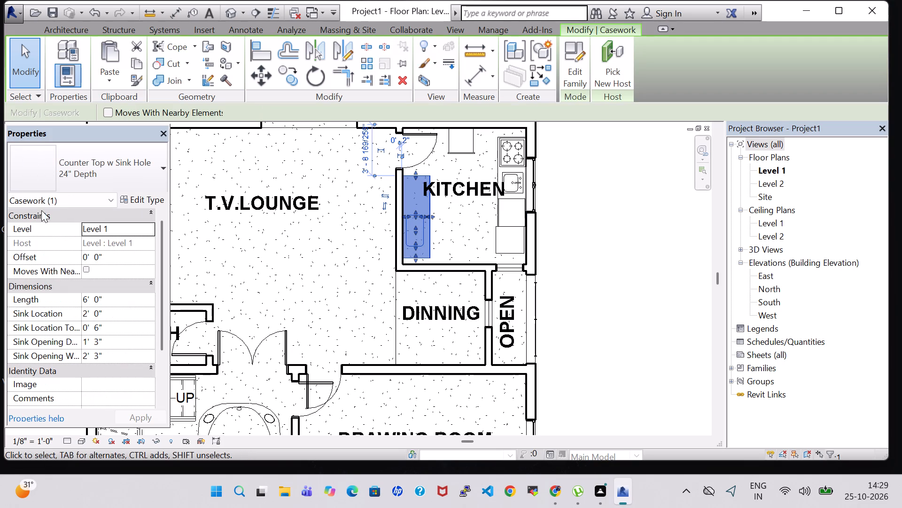
pyautogui.click(89, 256)
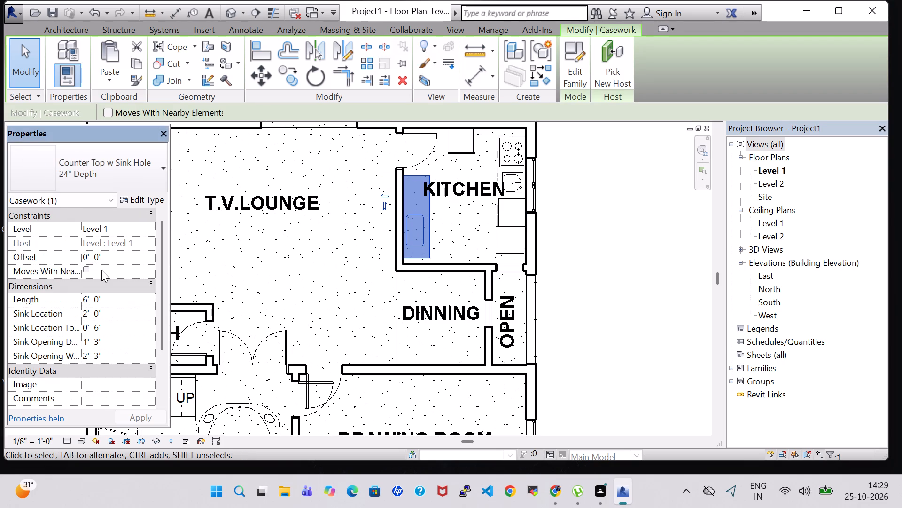
pyautogui.press('BackSpace')
pyautogui.press('3')
pyautogui.press('Return')
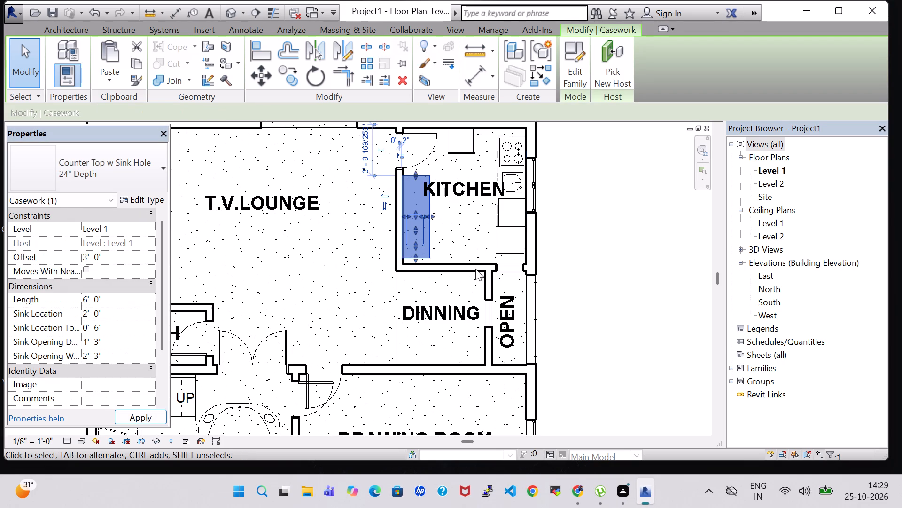
pyautogui.click(628, 225)
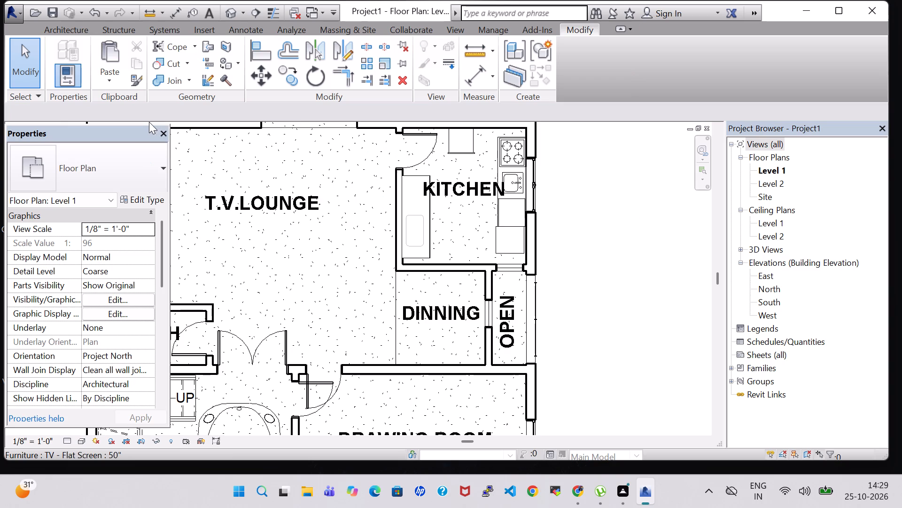
# Place a 32" x 18" x 20" microwave, rotated to fit, on the T.V. lounge-side kitchen counter top beside its sink.
pyautogui.click(68, 32)
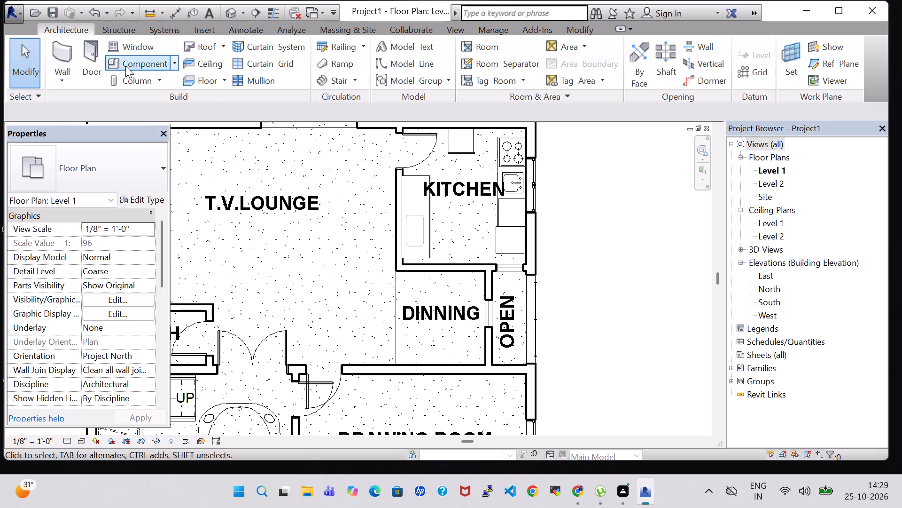
pyautogui.click(126, 66)
pyautogui.click(127, 163)
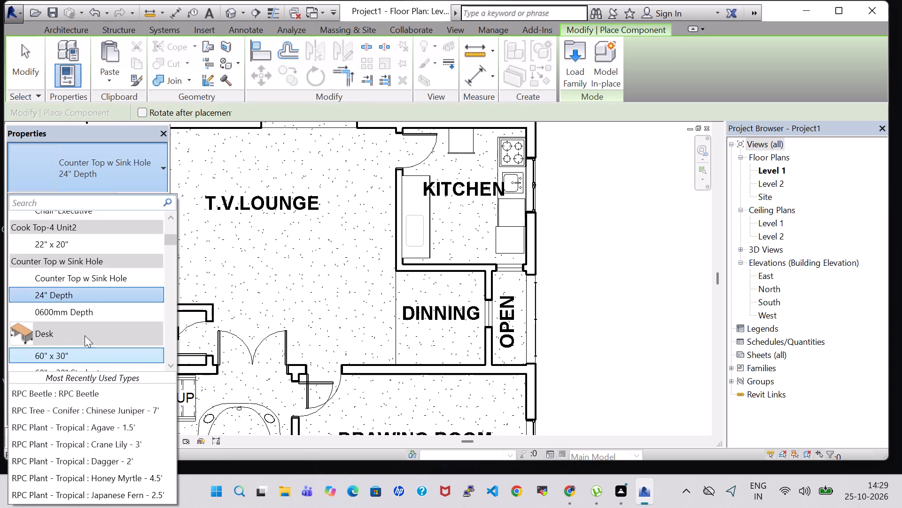
pyautogui.scroll(-5, 97, 295)
pyautogui.scroll(-2, 70, 341)
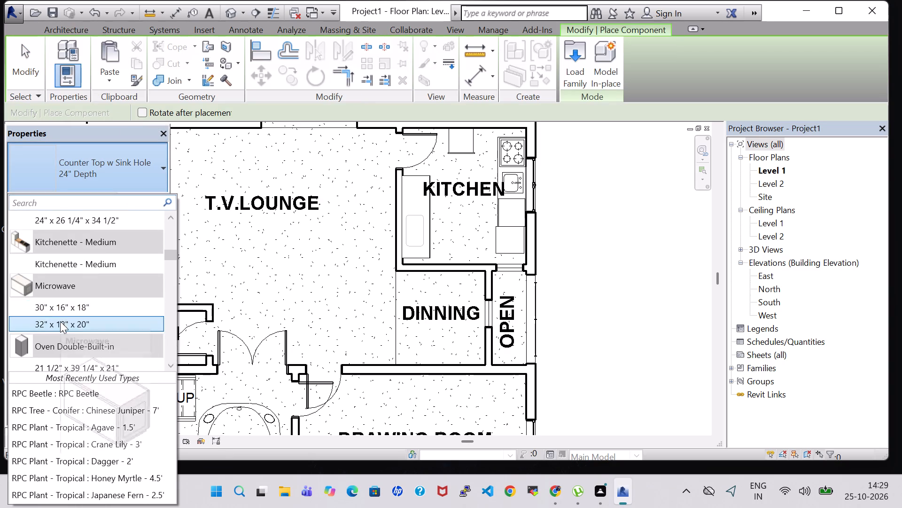
pyautogui.click(60, 321)
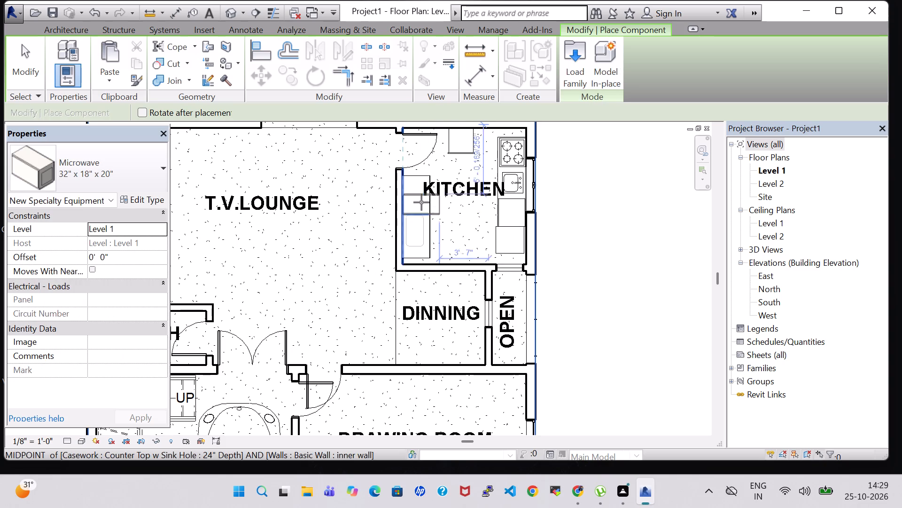
pyautogui.press('space')
pyautogui.press('space')
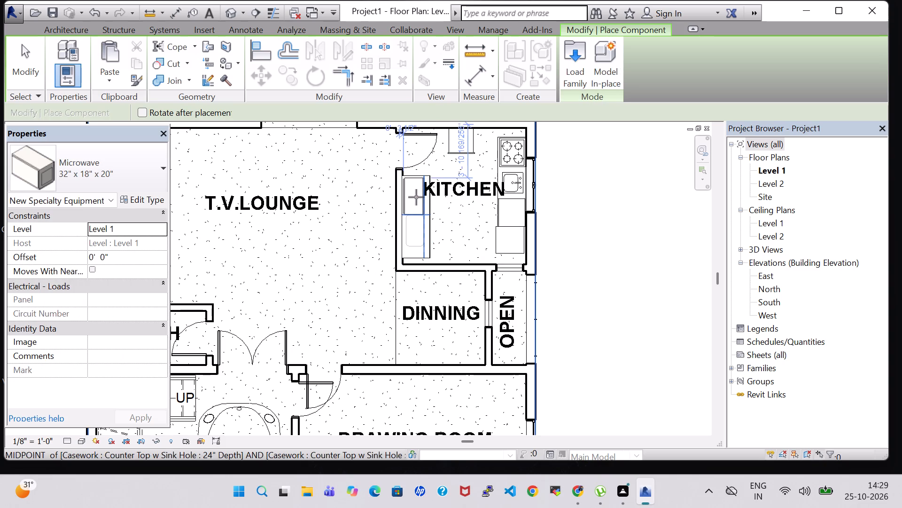
pyautogui.click(416, 196)
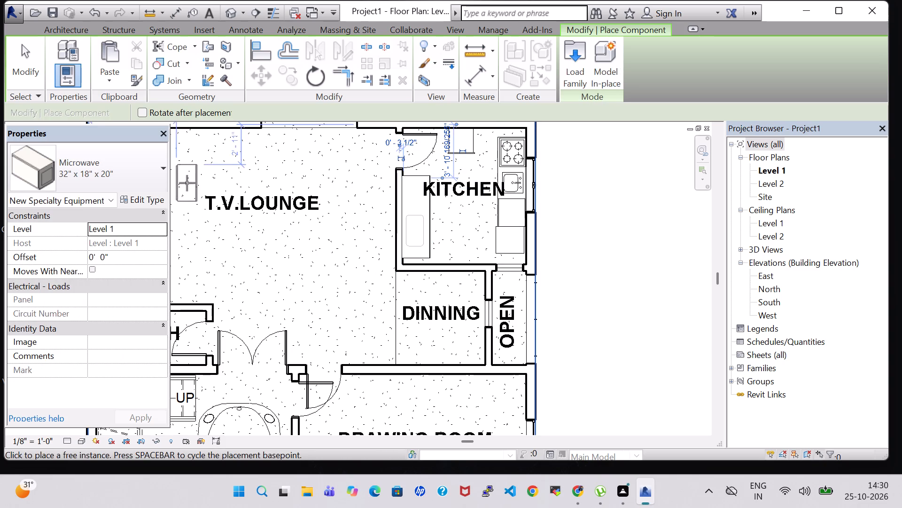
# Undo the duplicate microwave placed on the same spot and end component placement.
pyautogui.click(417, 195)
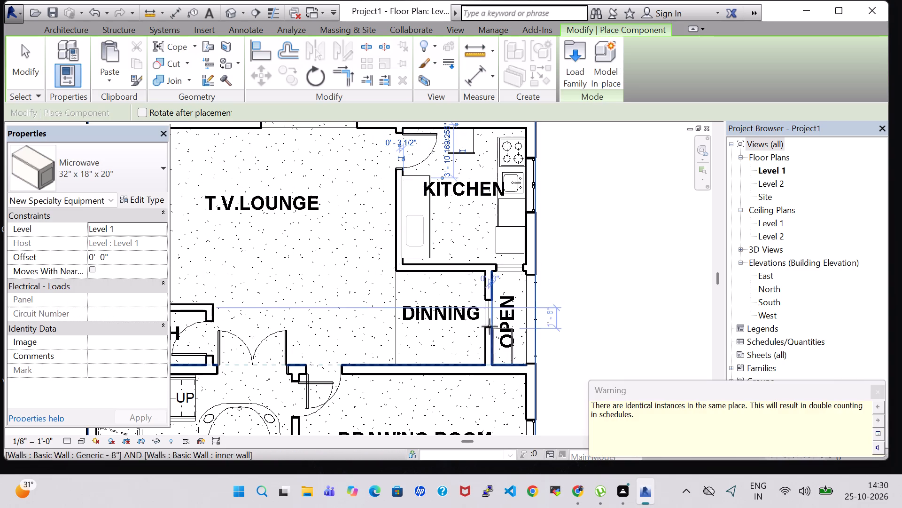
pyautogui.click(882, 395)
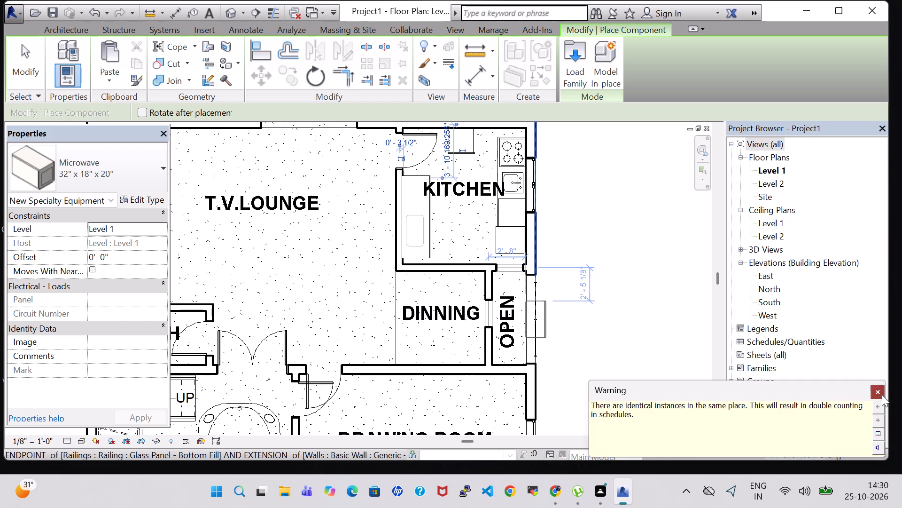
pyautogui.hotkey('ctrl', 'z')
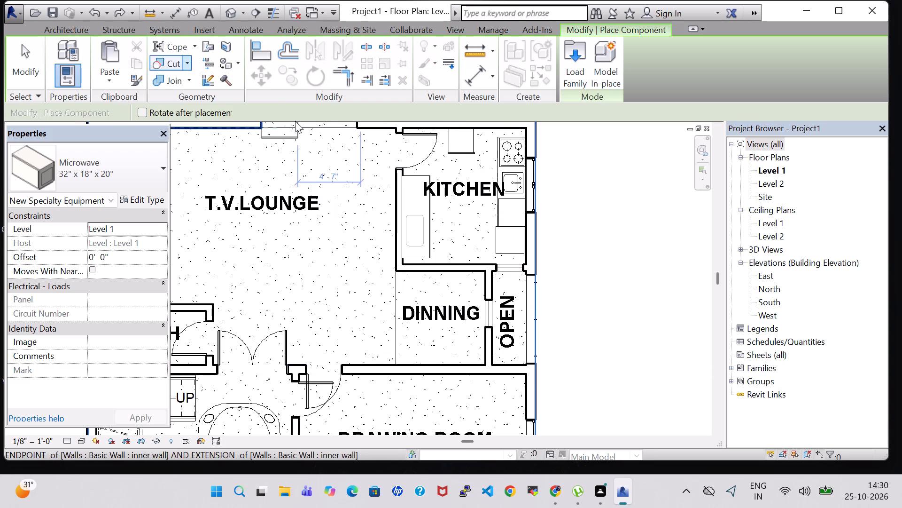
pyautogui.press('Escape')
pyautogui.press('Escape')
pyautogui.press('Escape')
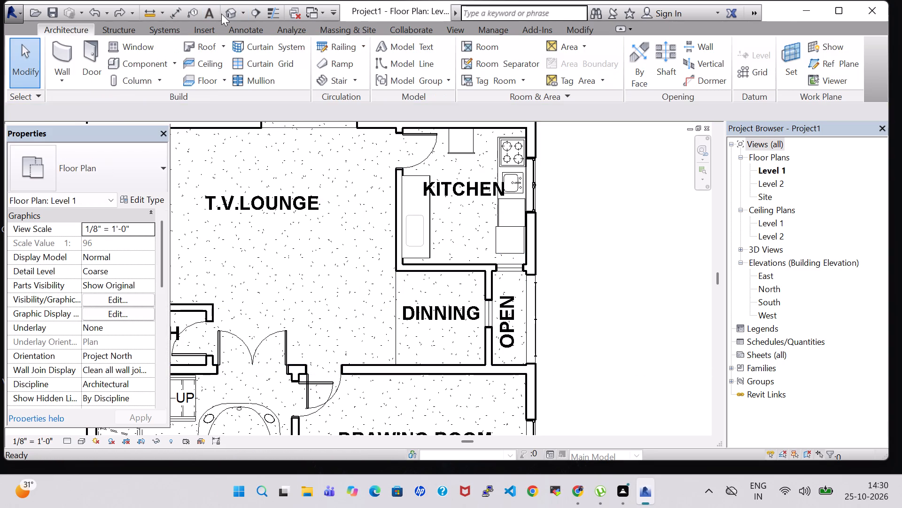
# In the 3D view, set the kitchen microwave's offset from Level 1 to 3' 0".
pyautogui.click(229, 14)
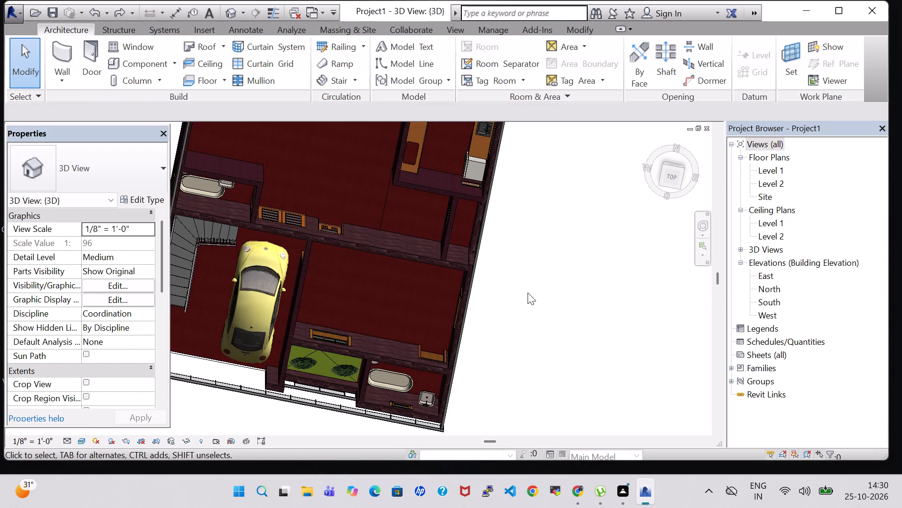
pyautogui.moveTo(549, 285); pyautogui.dragTo(476, 388, button='middle')
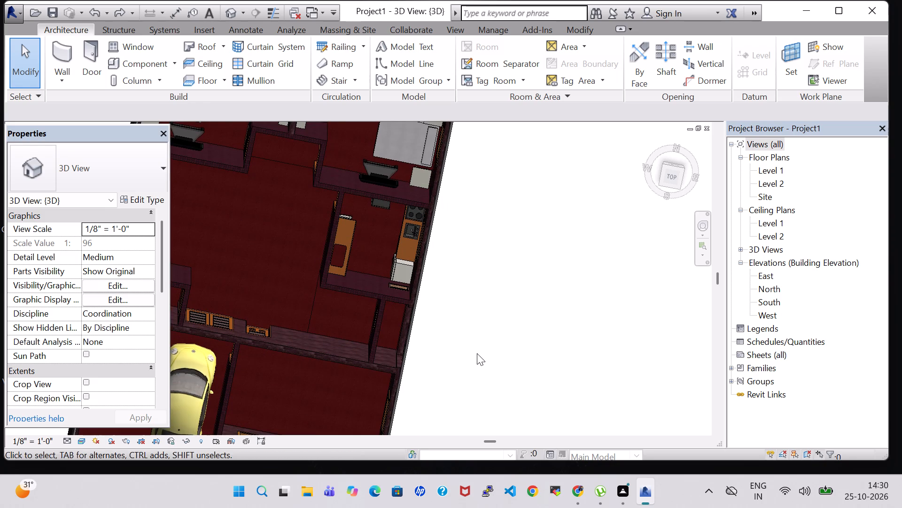
pyautogui.keyDown('shift'); pyautogui.moveTo(477, 341); pyautogui.dragTo(438, 306, button='middle'); pyautogui.keyUp('shift')
pyautogui.moveTo(481, 358); pyautogui.dragTo(457, 342, button='middle')
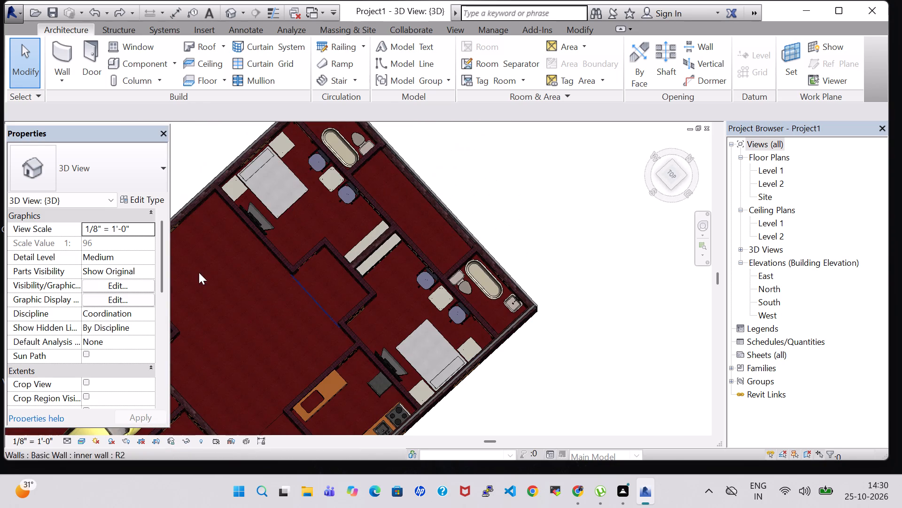
pyautogui.moveTo(264, 323); pyautogui.dragTo(289, 223, button='middle')
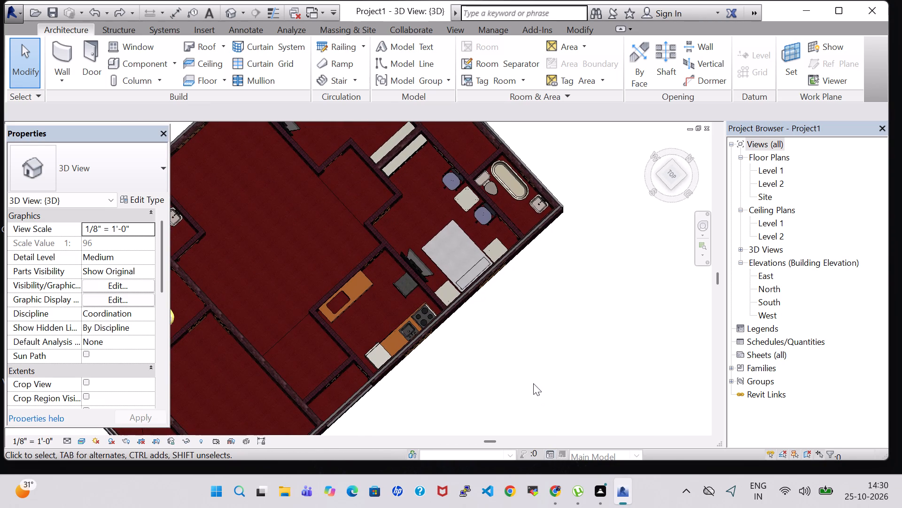
pyautogui.keyDown('shift'); pyautogui.moveTo(493, 354); pyautogui.dragTo(398, 282, button='middle'); pyautogui.keyUp('shift')
pyautogui.moveTo(537, 400); pyautogui.dragTo(624, 197, button='middle')
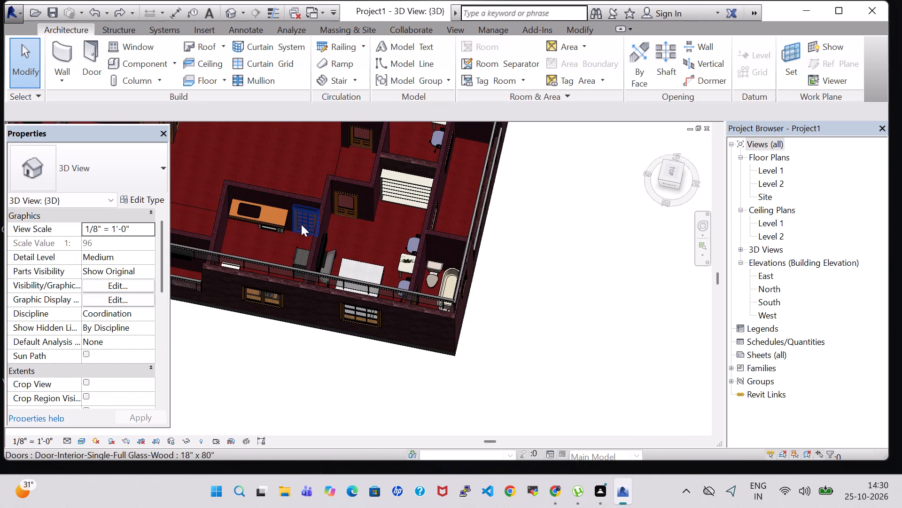
pyautogui.click(274, 231)
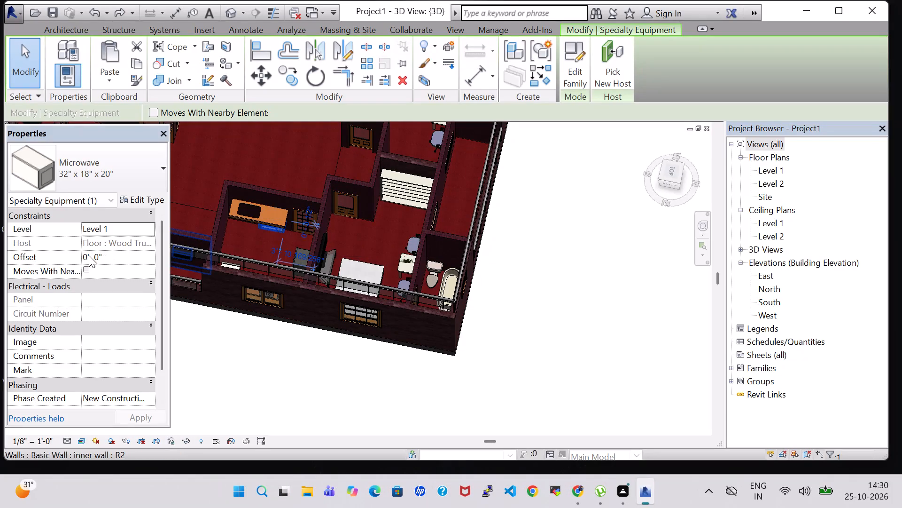
pyautogui.click(89, 255)
pyautogui.press('BackSpace')
pyautogui.press('3')
pyautogui.press('Return')
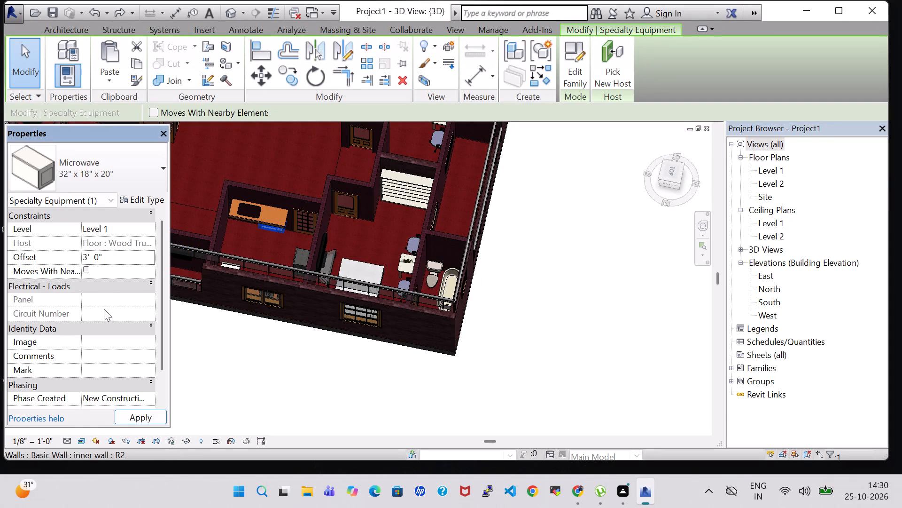
# Nudge the microwave slightly on the sink counter top and check its position in 3D.
pyautogui.scroll(8, 281, 242)
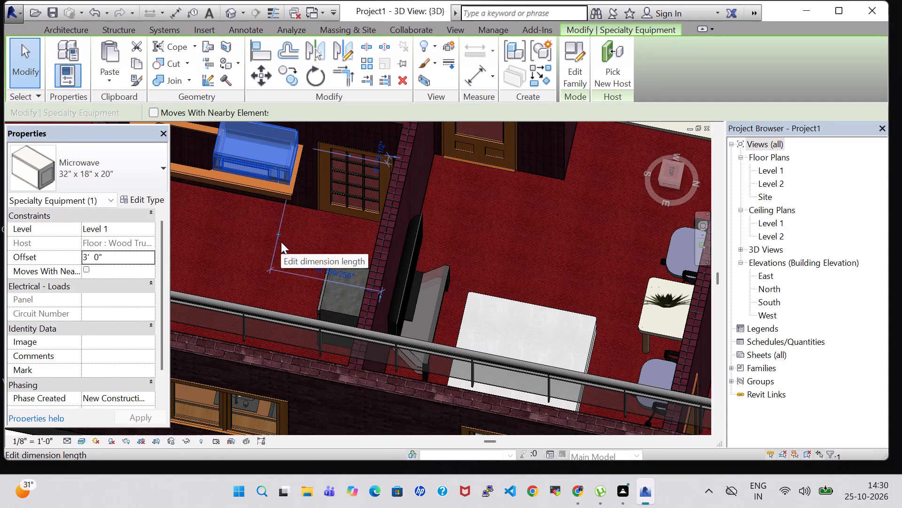
pyautogui.press('Right')
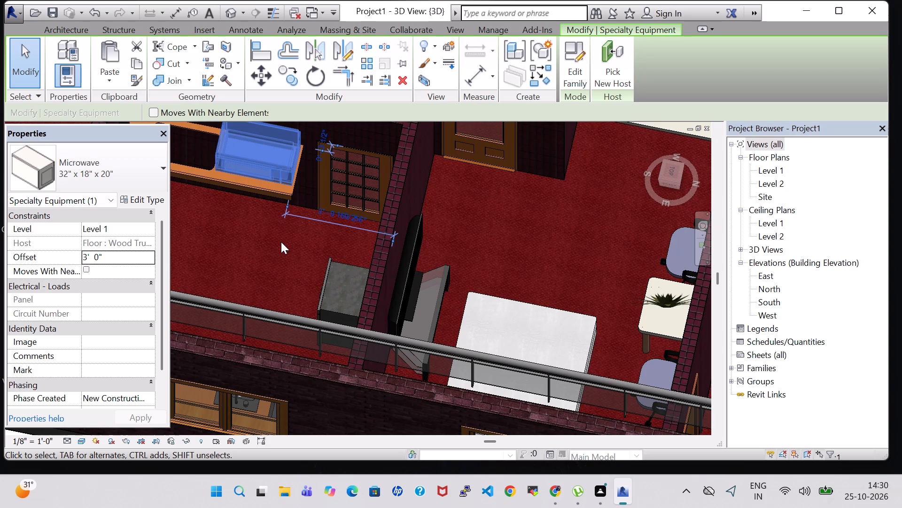
pyautogui.click(279, 253)
pyautogui.keyDown('shift'); pyautogui.moveTo(279, 253); pyautogui.dragTo(285, 236, button='middle'); pyautogui.keyUp('shift')
pyautogui.moveTo(306, 200); pyautogui.dragTo(351, 254, button='middle')
pyautogui.keyDown('shift'); pyautogui.moveTo(351, 254); pyautogui.dragTo(360, 253, button='middle'); pyautogui.keyUp('shift')
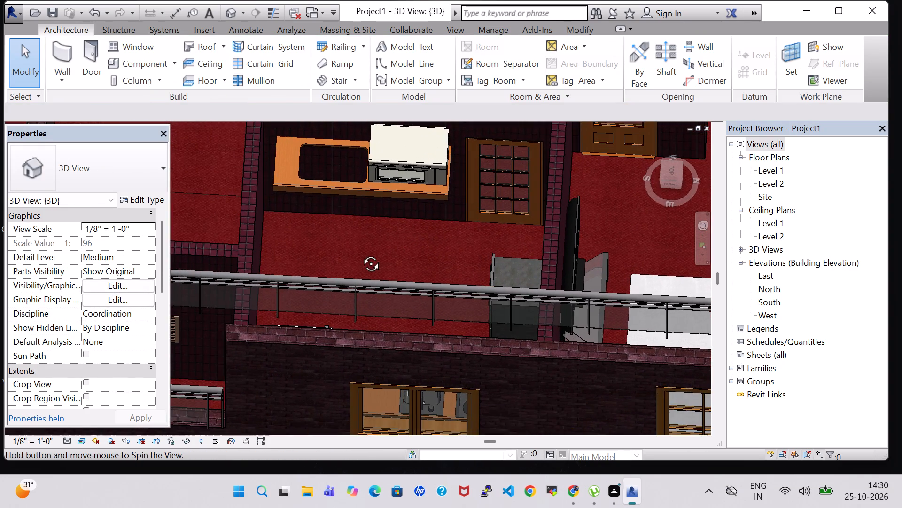
pyautogui.keyDown('shift'); pyautogui.moveTo(360, 253); pyautogui.dragTo(345, 262, button='middle'); pyautogui.keyUp('shift')
pyautogui.scroll(-2, 692, 223)
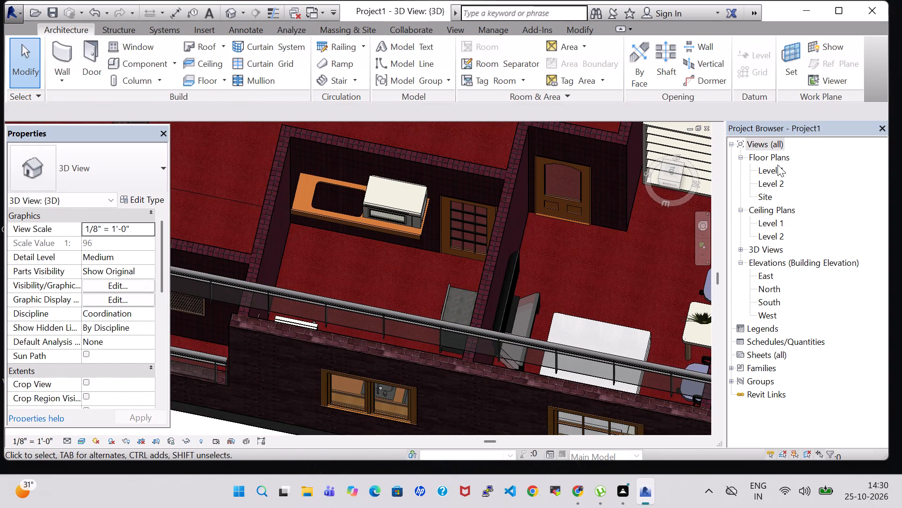
# From the Level 1 plan, load the Dishwasher family from the US Imperial library's Specialty Equipment Domestic folder.
pyautogui.doubleClick(778, 168)
pyautogui.scroll(-4, 293, 360)
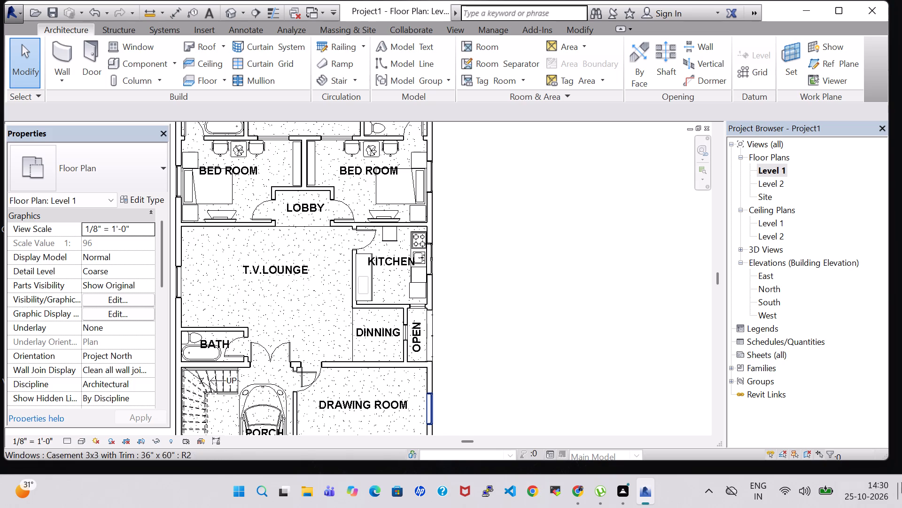
pyautogui.click(144, 59)
pyautogui.click(579, 80)
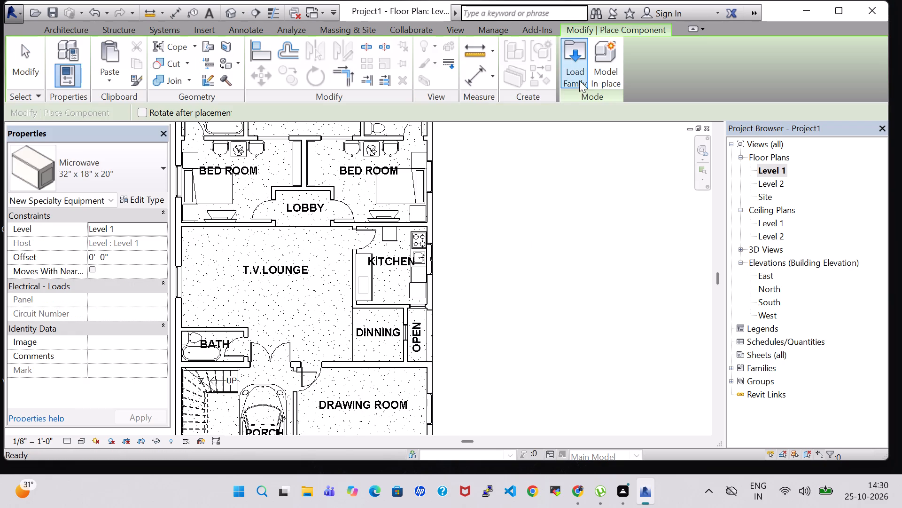
pyautogui.scroll(-5, 438, 178)
pyautogui.scroll(1, 391, 193)
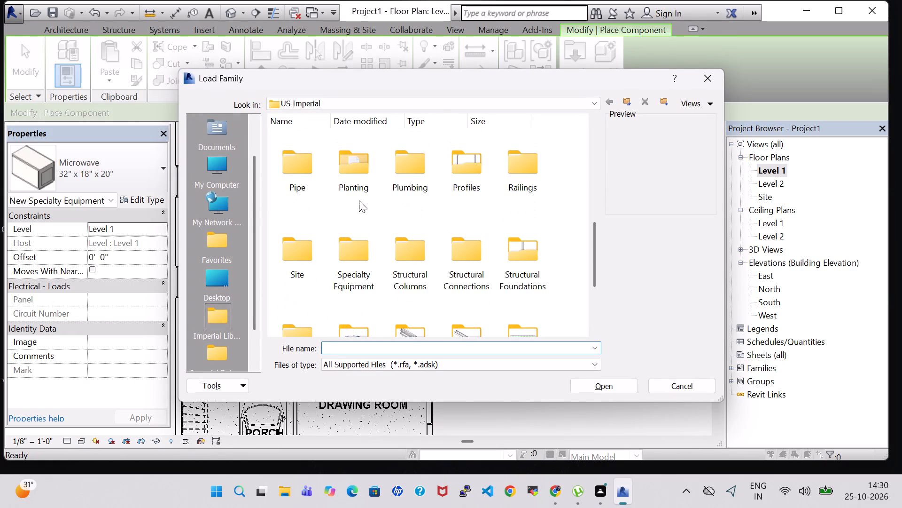
pyautogui.doubleClick(353, 273)
pyautogui.click(362, 150)
pyautogui.click(362, 150)
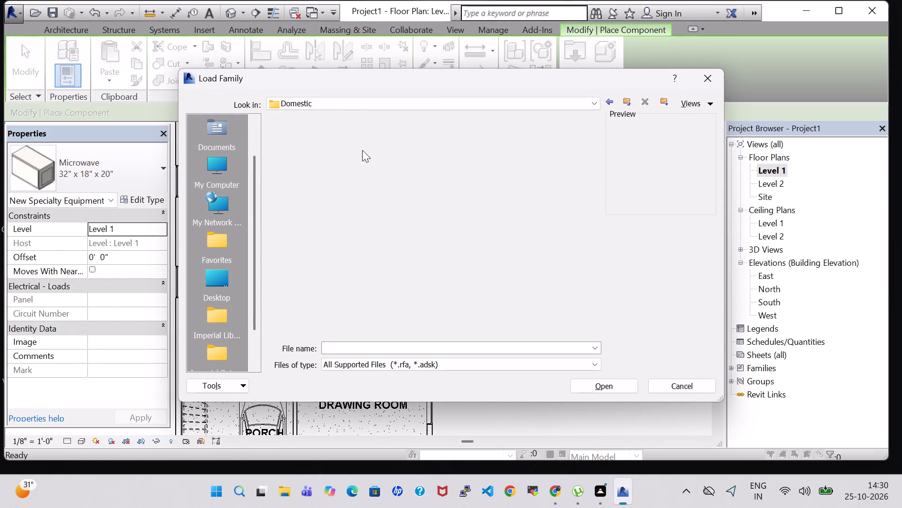
pyautogui.scroll(-2, 428, 199)
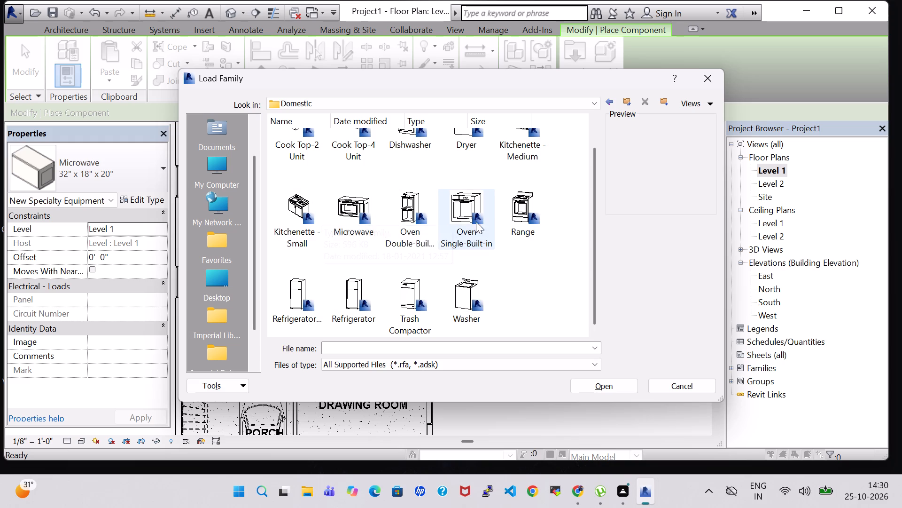
pyautogui.scroll(1, 490, 222)
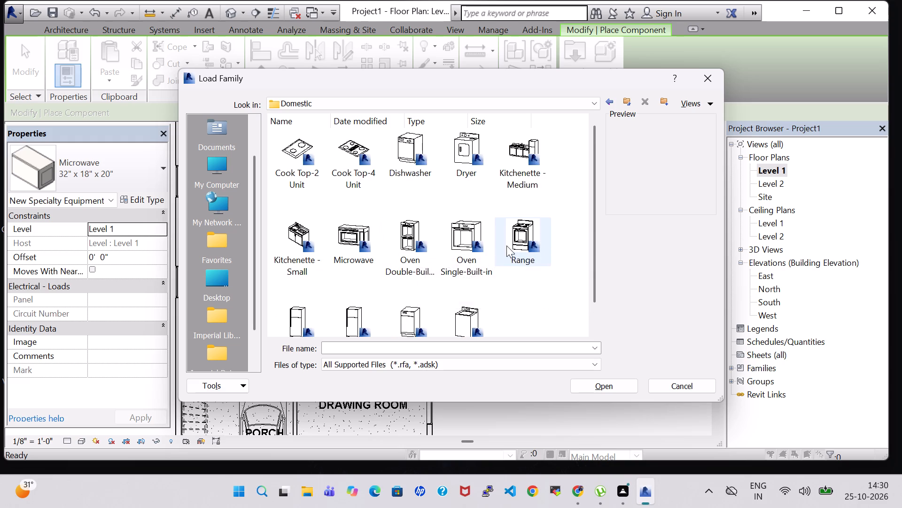
pyautogui.scroll(-1, 503, 246)
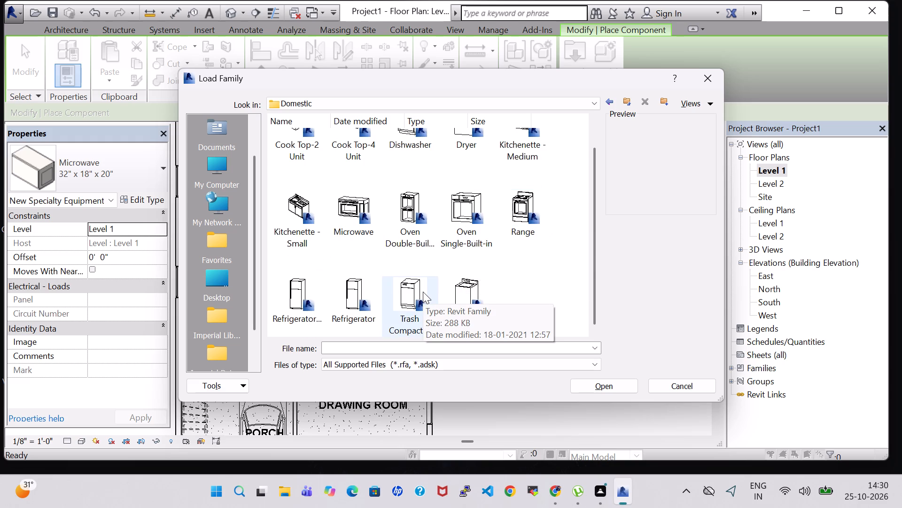
pyautogui.scroll(1, 422, 290)
pyautogui.click(412, 158)
pyautogui.click(619, 385)
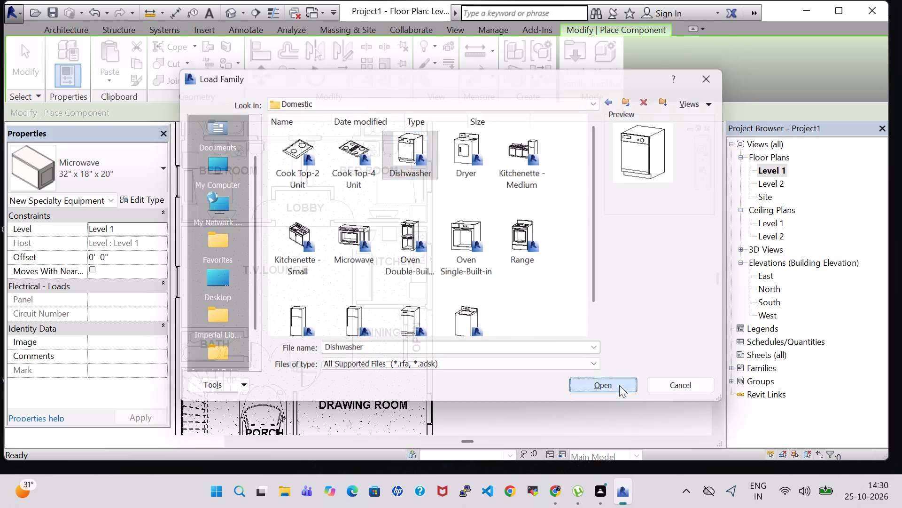
pyautogui.click(581, 127)
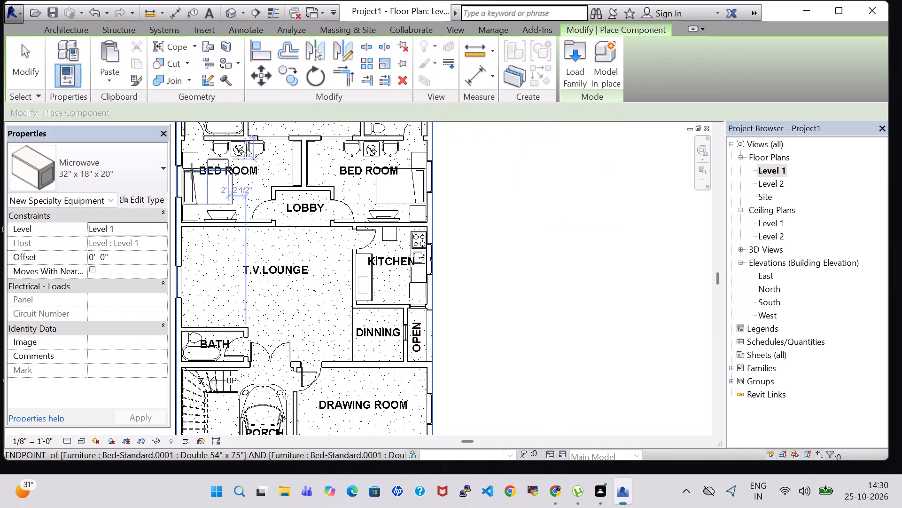
pyautogui.press('Escape')
pyautogui.press('Escape')
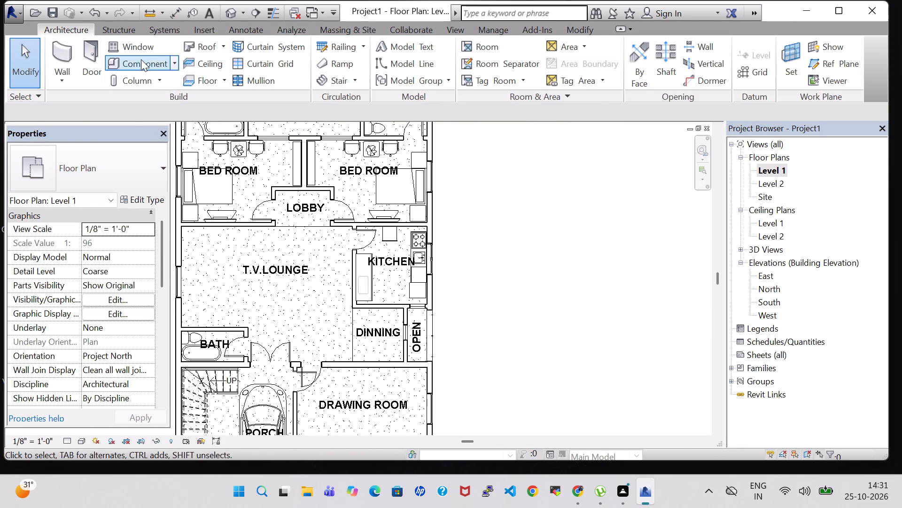
# Place a 24" x 24" x 34" Dishwasher against the kitchen's dining-side wall, squared to it, about 3' 6" from the T.V. lounge-side wall.
pyautogui.click(141, 59)
pyautogui.click(117, 162)
pyautogui.scroll(3, 99, 305)
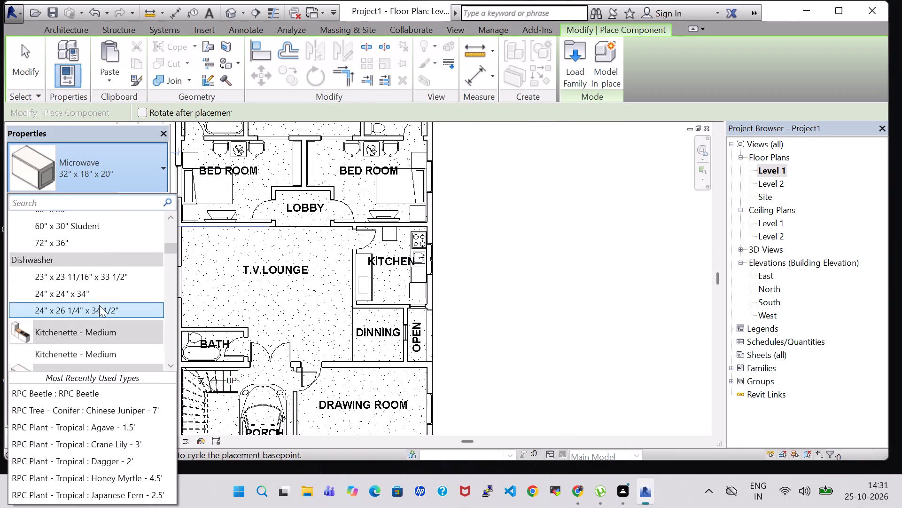
pyautogui.click(89, 290)
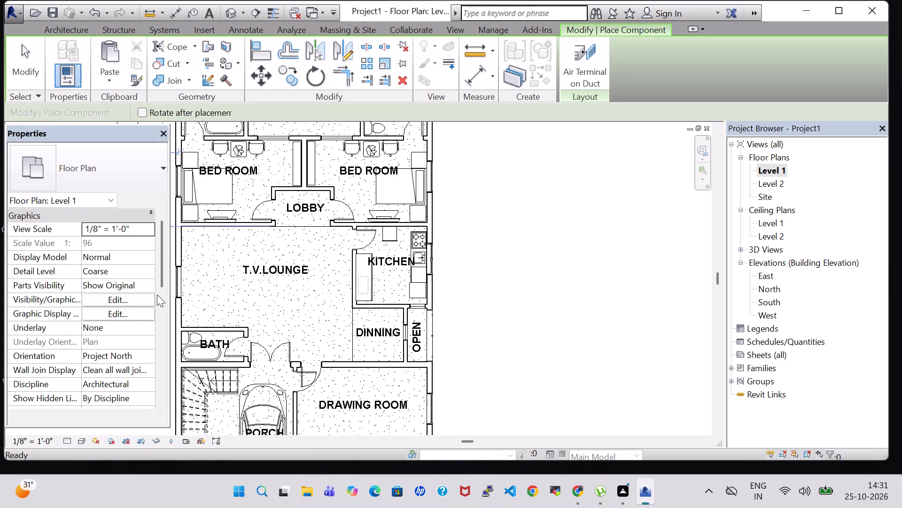
pyautogui.scroll(4, 353, 328)
pyautogui.press('space')
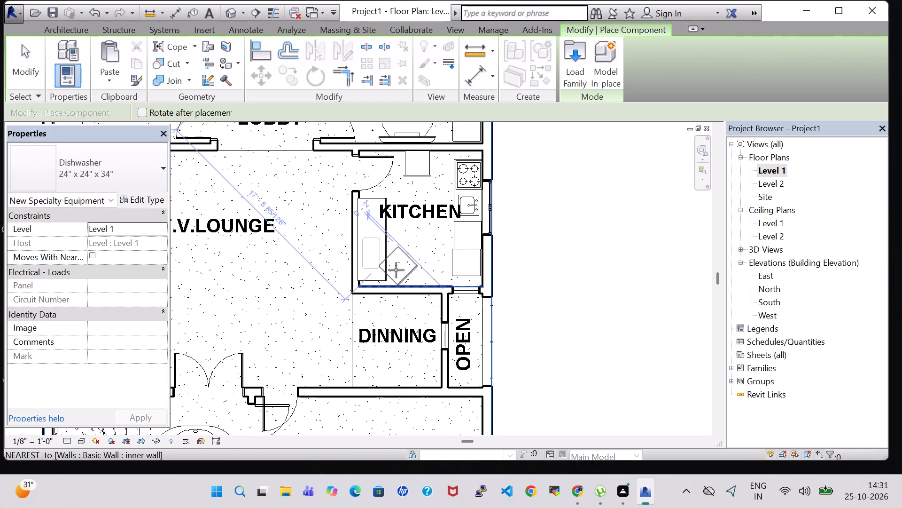
pyautogui.press('space')
pyautogui.press('space')
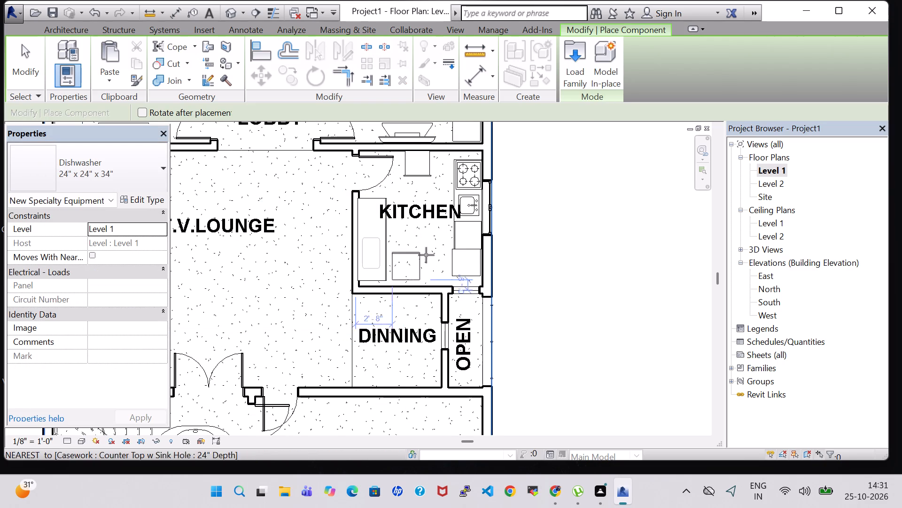
pyautogui.click(431, 256)
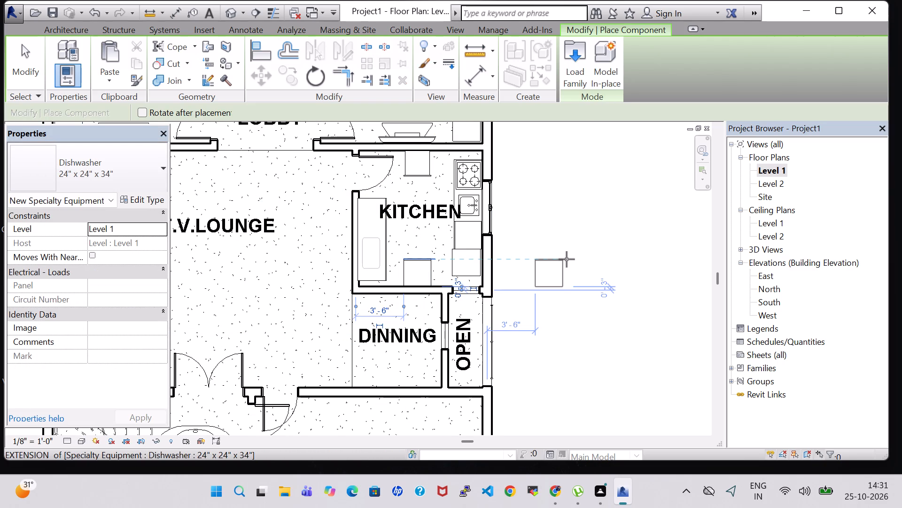
pyautogui.press('Escape')
pyautogui.press('Escape')
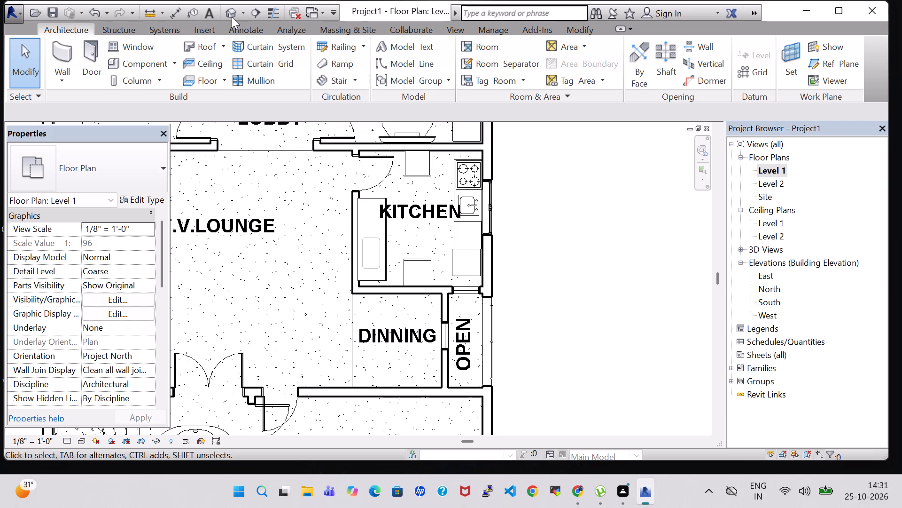
# In the 3D view, examine the dishwasher and the other kitchen fittings from above and at an angle, along with the adjacent bedroom.
pyautogui.click(226, 15)
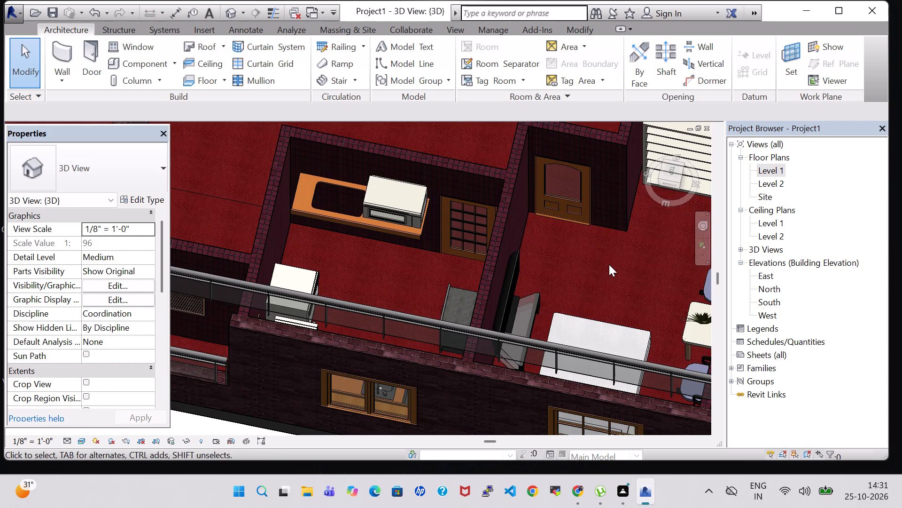
pyautogui.keyDown('shift'); pyautogui.moveTo(609, 262); pyautogui.dragTo(590, 302, button='middle'); pyautogui.keyUp('shift')
pyautogui.keyDown('shift'); pyautogui.moveTo(500, 321); pyautogui.dragTo(517, 379, button='middle'); pyautogui.keyUp('shift')
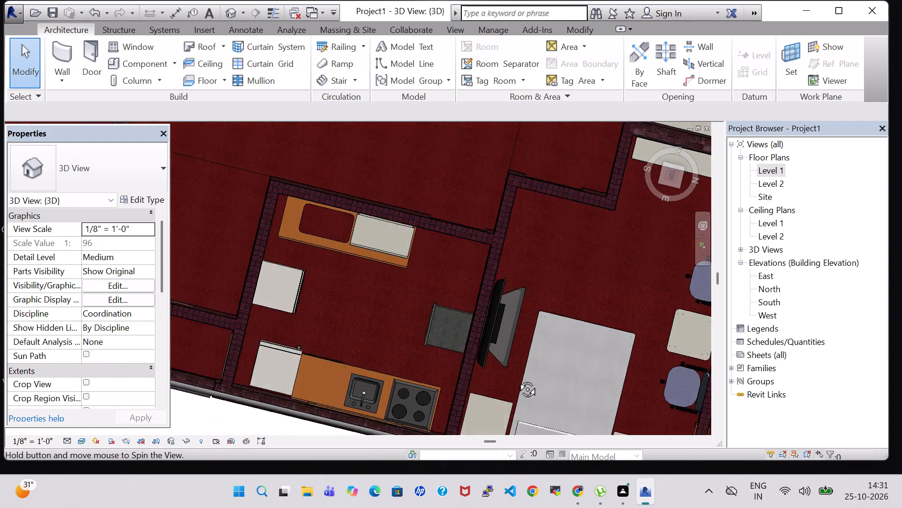
pyautogui.keyDown('shift'); pyautogui.moveTo(517, 379); pyautogui.dragTo(520, 350, button='middle'); pyautogui.keyUp('shift')
pyautogui.keyDown('shift'); pyautogui.moveTo(532, 310); pyautogui.dragTo(533, 301, button='middle'); pyautogui.keyUp('shift')
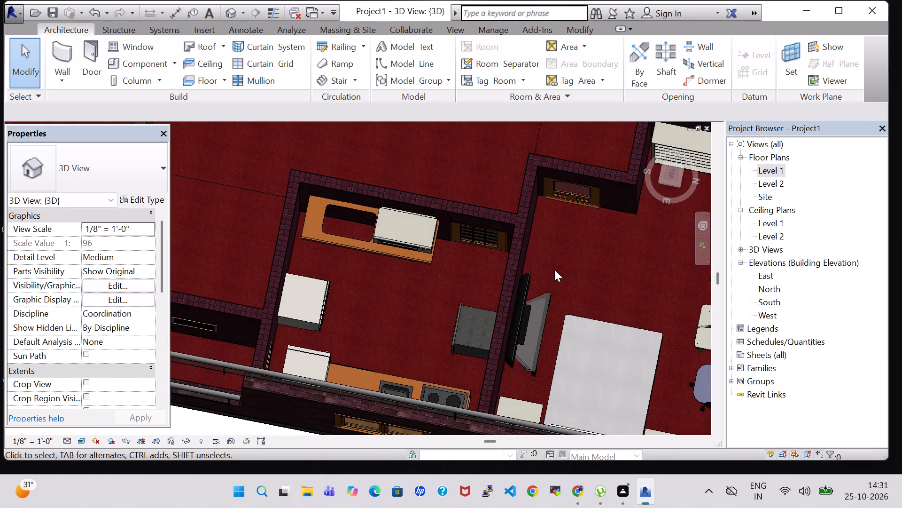
pyautogui.moveTo(556, 266); pyautogui.dragTo(560, 214, button='middle')
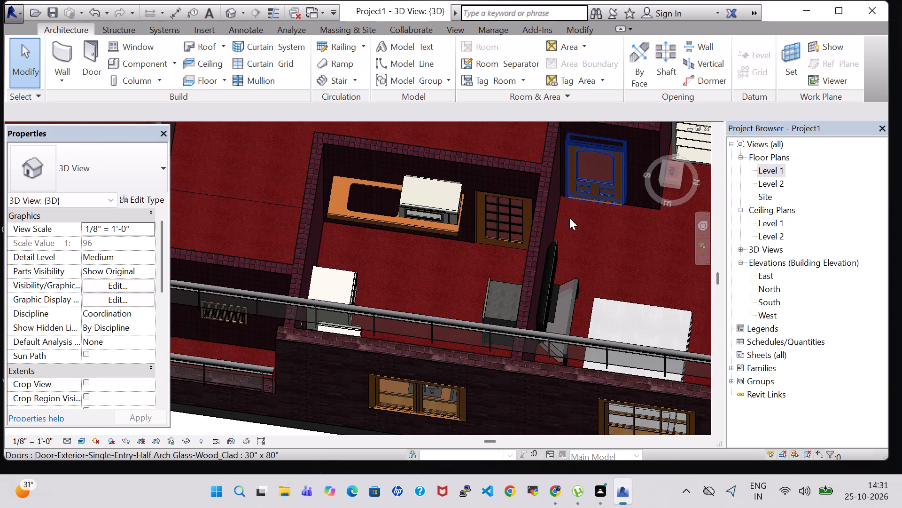
pyautogui.keyDown('shift'); pyautogui.moveTo(593, 233); pyautogui.dragTo(535, 238, button='middle'); pyautogui.keyUp('shift')
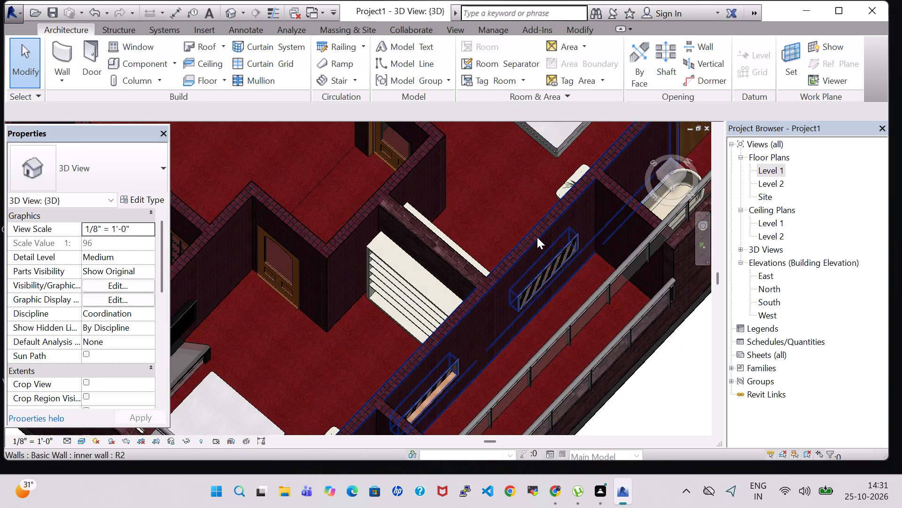
pyautogui.scroll(-2, 537, 237)
pyautogui.scroll(-2, 468, 246)
pyautogui.keyDown('shift'); pyautogui.moveTo(411, 305); pyautogui.dragTo(443, 371, button='middle'); pyautogui.keyUp('shift')
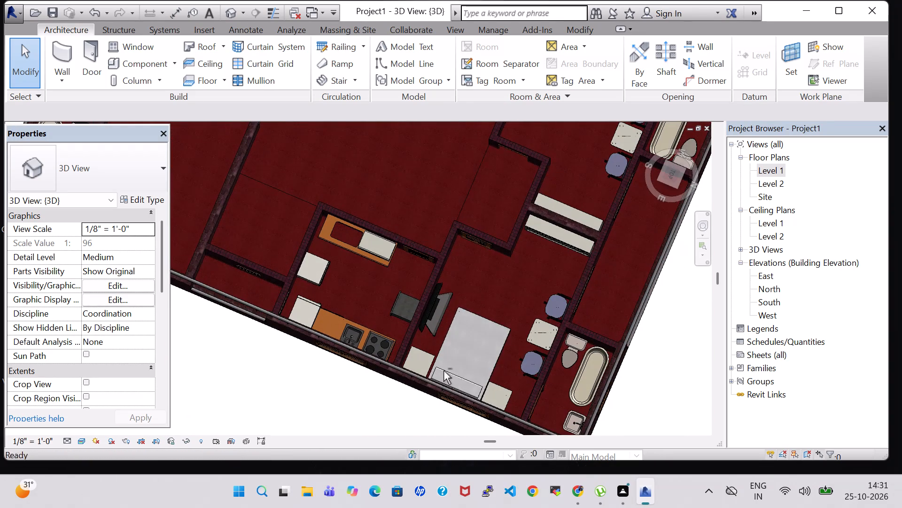
pyautogui.keyDown('shift'); pyautogui.moveTo(488, 290); pyautogui.dragTo(509, 301, button='middle'); pyautogui.keyUp('shift')
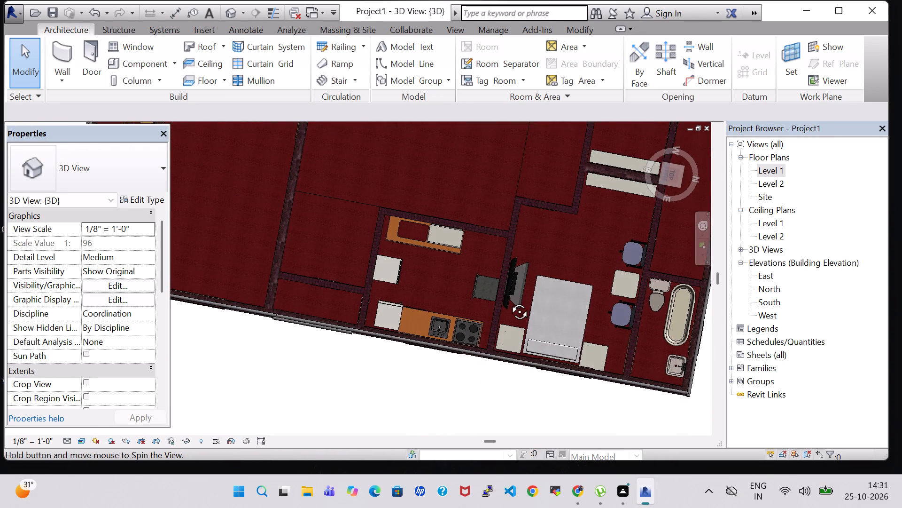
pyautogui.keyDown('shift'); pyautogui.moveTo(509, 301); pyautogui.dragTo(504, 301, button='middle'); pyautogui.keyUp('shift')
pyautogui.moveTo(549, 262); pyautogui.dragTo(543, 196, button='middle')
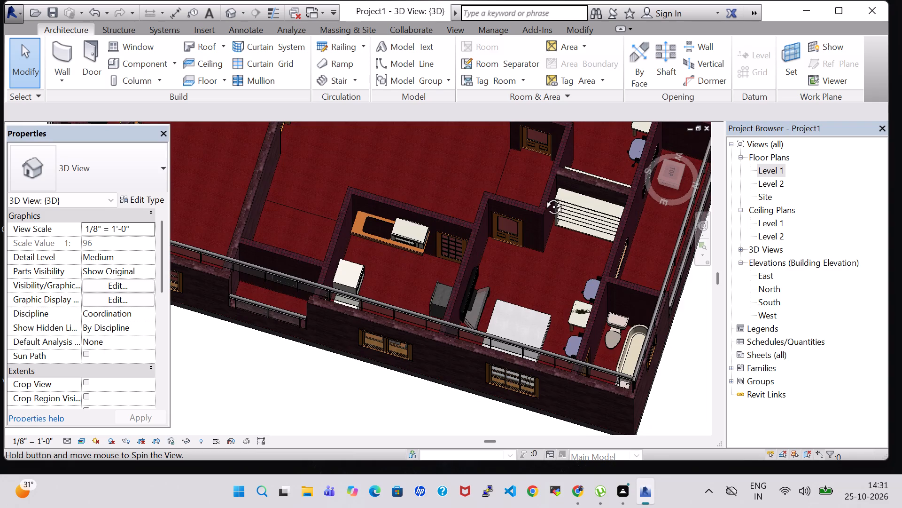
pyautogui.moveTo(543, 196); pyautogui.dragTo(546, 252, button='middle')
pyautogui.keyDown('shift'); pyautogui.moveTo(546, 255); pyautogui.dragTo(546, 303, button='middle'); pyautogui.keyUp('shift')
# Look over the rest of the house in 3D, including the second bedroom, T.V. lounge, drawing room and porch.
pyautogui.moveTo(562, 236); pyautogui.dragTo(459, 339, button='middle')
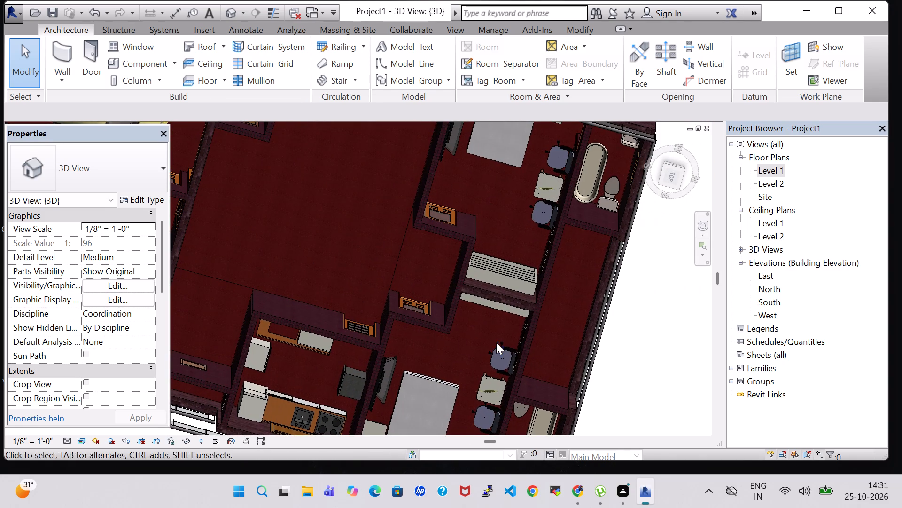
pyautogui.moveTo(553, 347); pyautogui.dragTo(524, 392, button='middle')
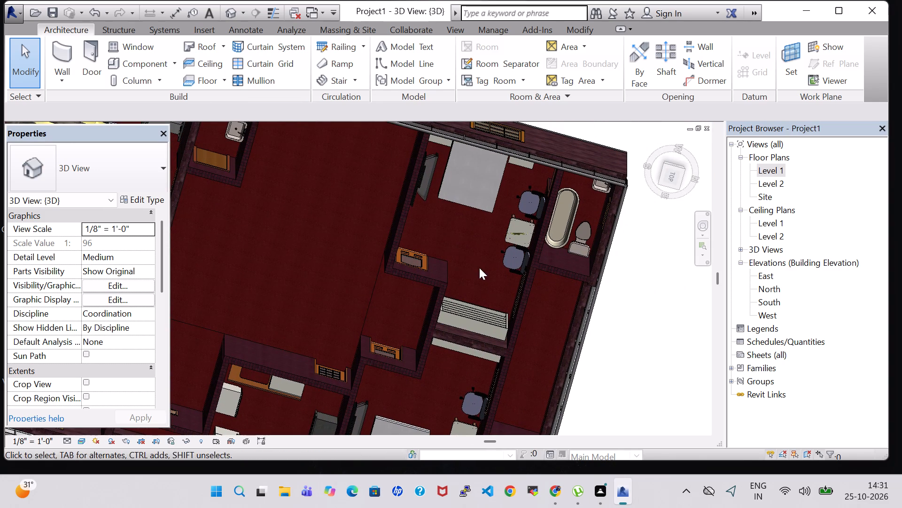
pyautogui.keyDown('shift'); pyautogui.moveTo(460, 235); pyautogui.dragTo(455, 193, button='middle'); pyautogui.keyUp('shift')
pyautogui.keyDown('shift'); pyautogui.moveTo(288, 237); pyautogui.dragTo(321, 210, button='middle'); pyautogui.keyUp('shift')
pyautogui.moveTo(321, 210); pyautogui.dragTo(411, 217, button='middle')
pyautogui.keyDown('shift'); pyautogui.moveTo(393, 204); pyautogui.dragTo(405, 273, button='middle'); pyautogui.keyUp('shift')
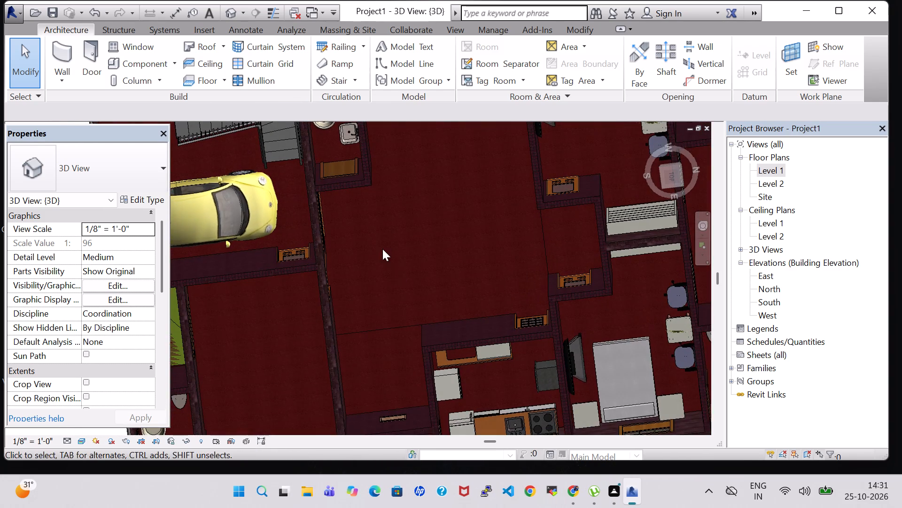
pyautogui.moveTo(382, 249); pyautogui.dragTo(471, 188, button='middle')
pyautogui.scroll(-1, 387, 229)
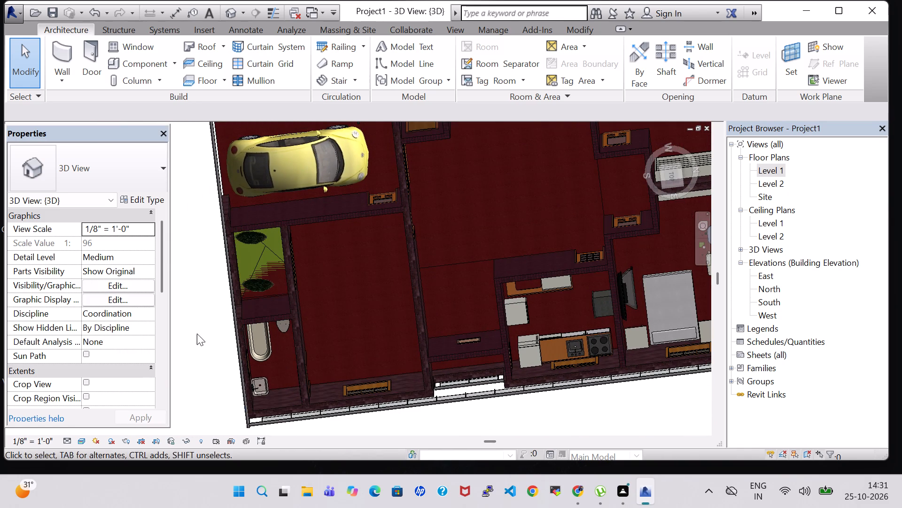
pyautogui.keyDown('shift'); pyautogui.moveTo(197, 333); pyautogui.dragTo(345, 258, button='middle'); pyautogui.keyUp('shift')
pyautogui.keyDown('shift'); pyautogui.middleClick(345, 258); pyautogui.keyUp('shift')
pyautogui.moveTo(567, 281); pyautogui.dragTo(366, 336, button='middle')
pyautogui.keyDown('shift'); pyautogui.moveTo(435, 356); pyautogui.dragTo(435, 270, button='middle'); pyautogui.keyUp('shift')
# Return to the Level 1 floor plan and look over the whole house layout.
pyautogui.doubleClick(764, 170)
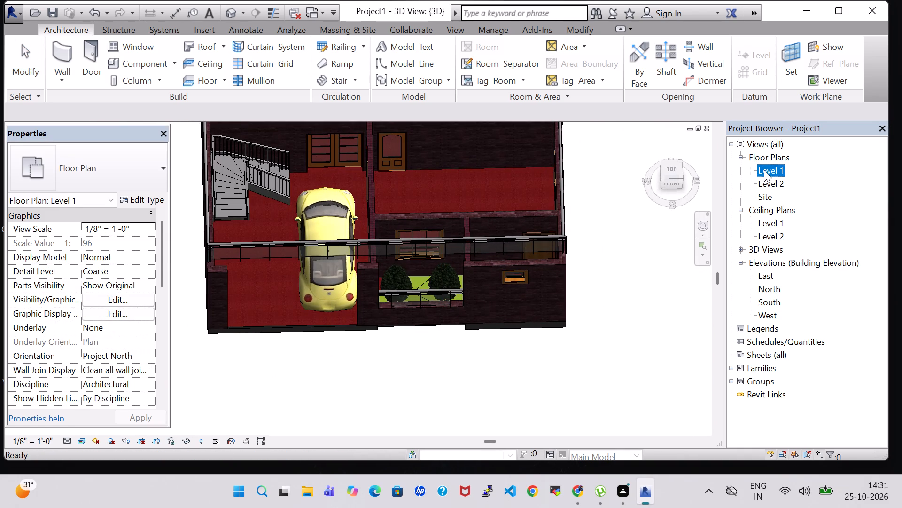
pyautogui.scroll(-9, 503, 226)
pyautogui.moveTo(563, 185); pyautogui.dragTo(528, 224, button='middle')
pyautogui.scroll(3, 528, 224)
pyautogui.moveTo(528, 224); pyautogui.dragTo(549, 198, button='middle')
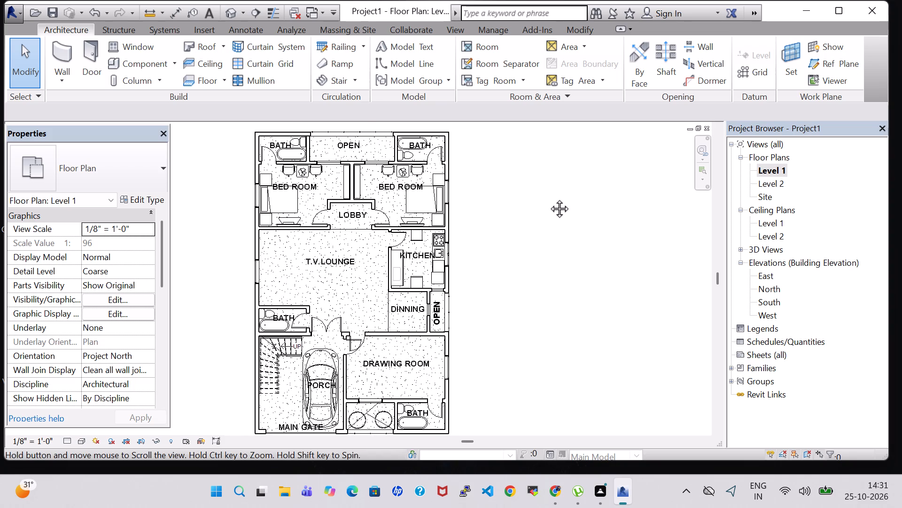
pyautogui.moveTo(549, 198); pyautogui.dragTo(550, 198, button='middle')
pyautogui.scroll(-1, 545, 218)
pyautogui.moveTo(541, 301); pyautogui.dragTo(546, 293, button='middle')
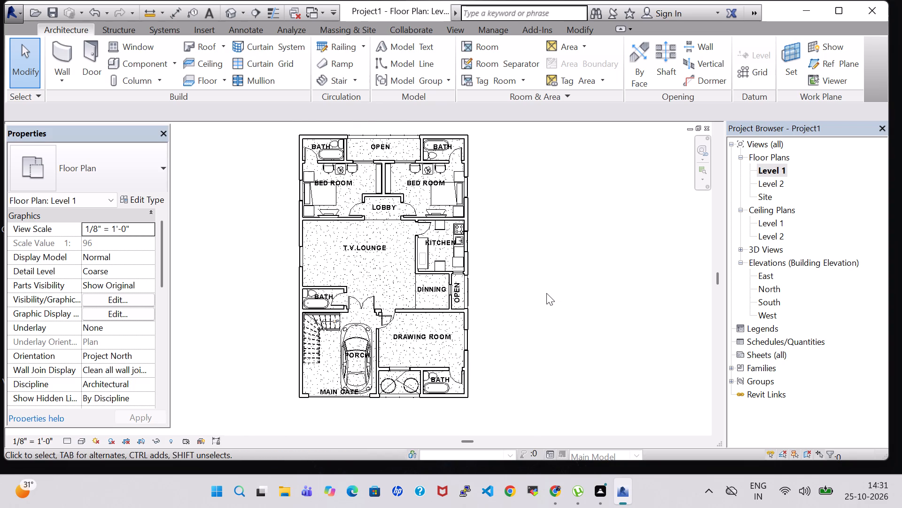
pyautogui.scroll(1, 546, 293)
pyautogui.moveTo(546, 293); pyautogui.dragTo(563, 295, button='middle')
pyautogui.middleClick(578, 295)
pyautogui.middleClick(588, 299)
pyautogui.moveTo(599, 303); pyautogui.dragTo(612, 307, button='middle')
pyautogui.middleClick(614, 308)
pyautogui.middleClick(618, 311)
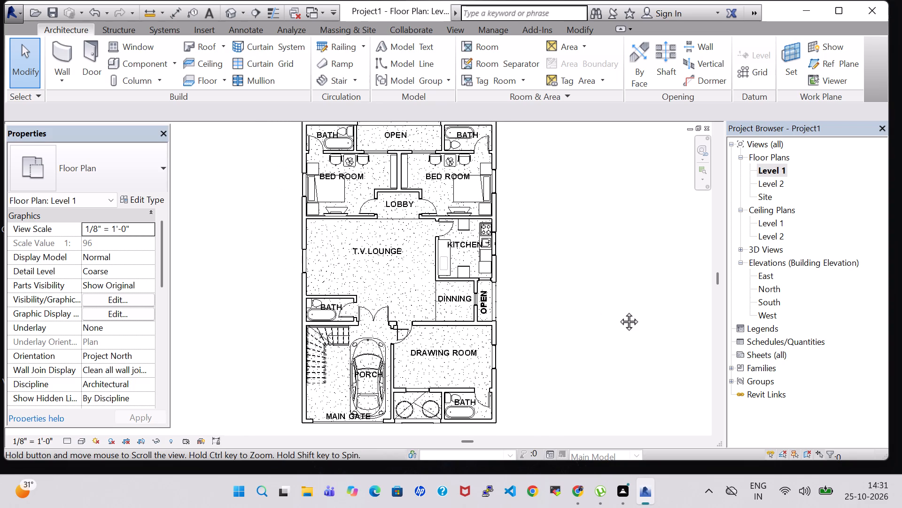
pyautogui.moveTo(622, 312); pyautogui.dragTo(630, 315, button='middle')
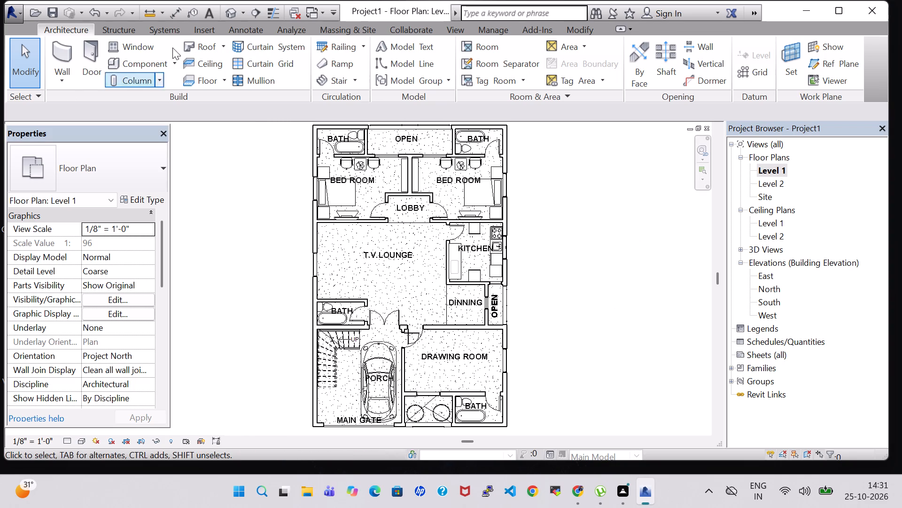
# Compare the Sofa and Sofa-Pensi previews in the US Imperial library's Furniture Seating folder and load the Sofa-Pensi family.
pyautogui.click(135, 65)
pyautogui.click(567, 74)
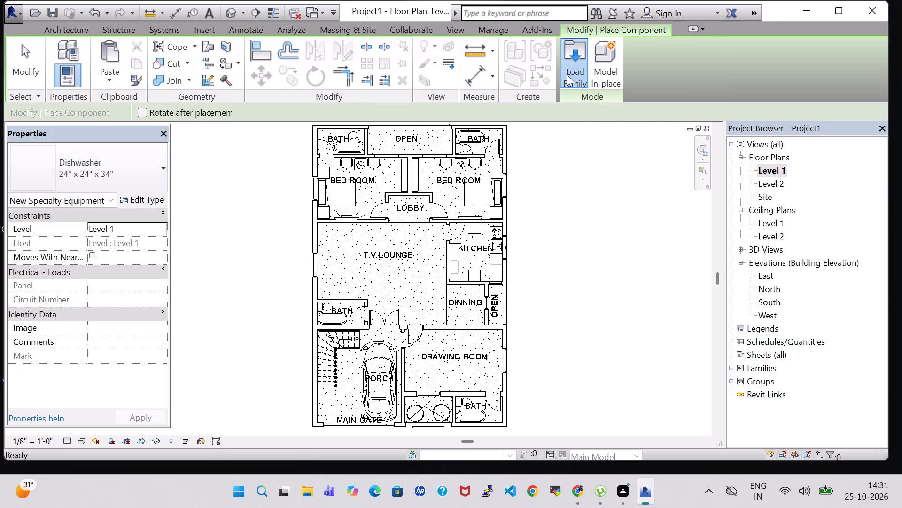
pyautogui.scroll(-1, 425, 243)
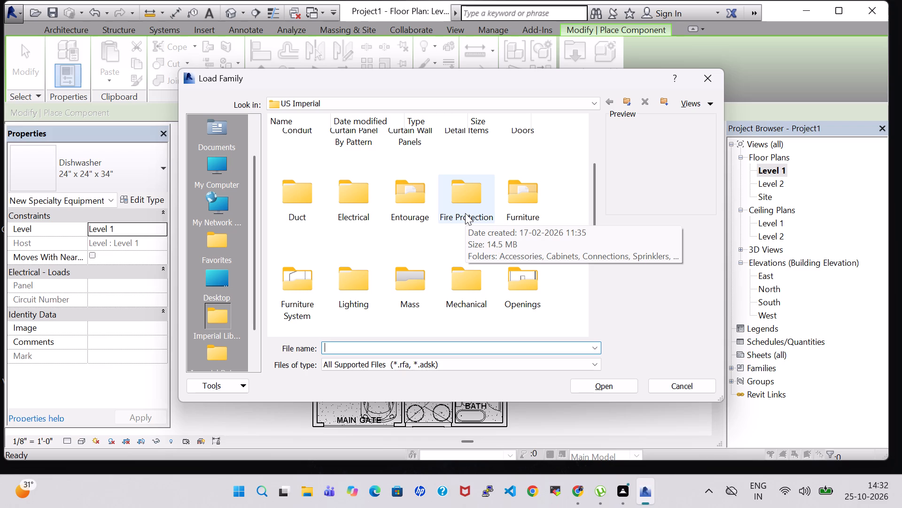
pyautogui.scroll(-1, 418, 217)
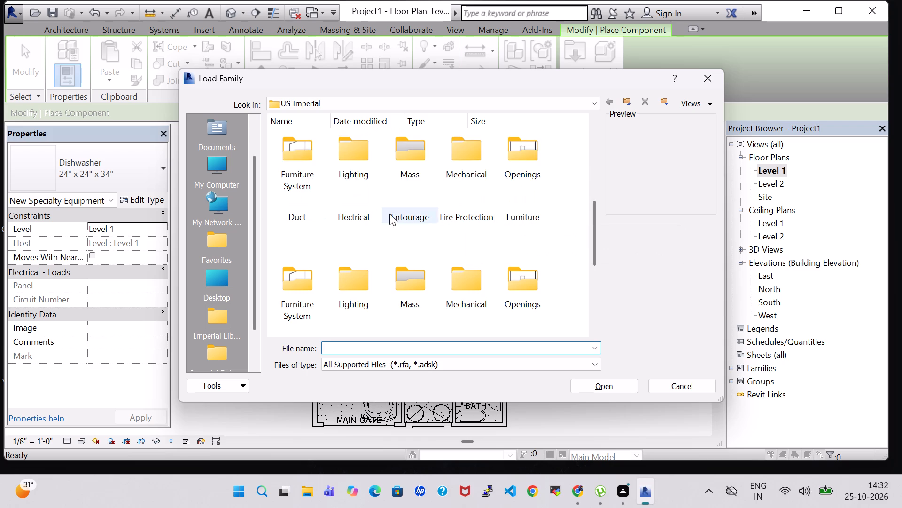
pyautogui.scroll(1, 404, 208)
pyautogui.doubleClick(520, 204)
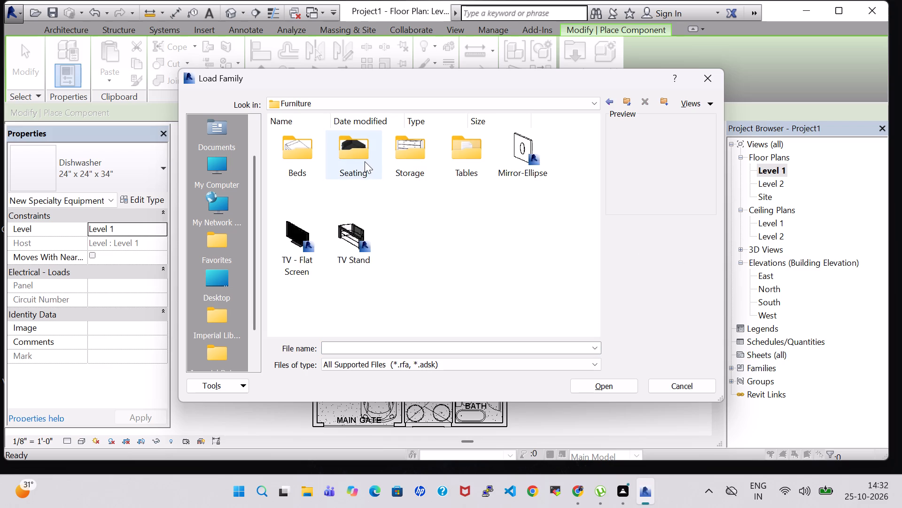
pyautogui.doubleClick(365, 161)
pyautogui.scroll(-1, 380, 283)
pyautogui.click(333, 292)
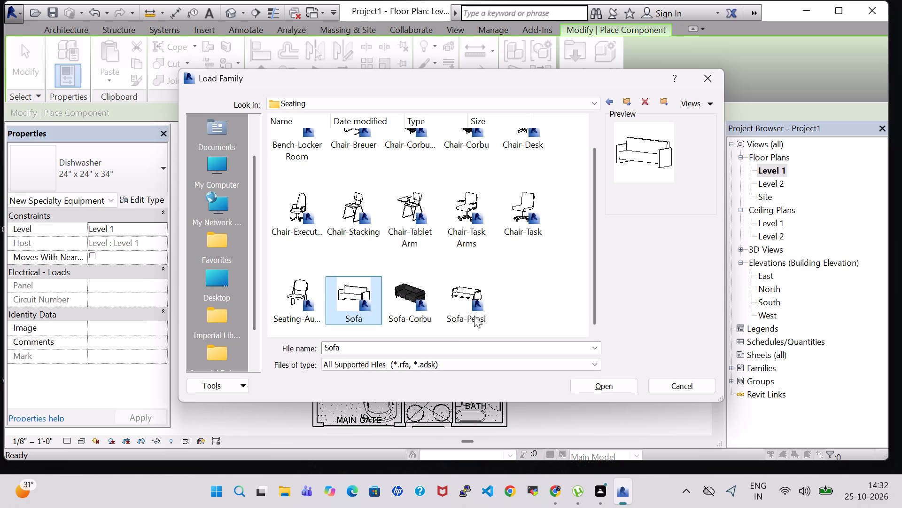
pyautogui.click(480, 302)
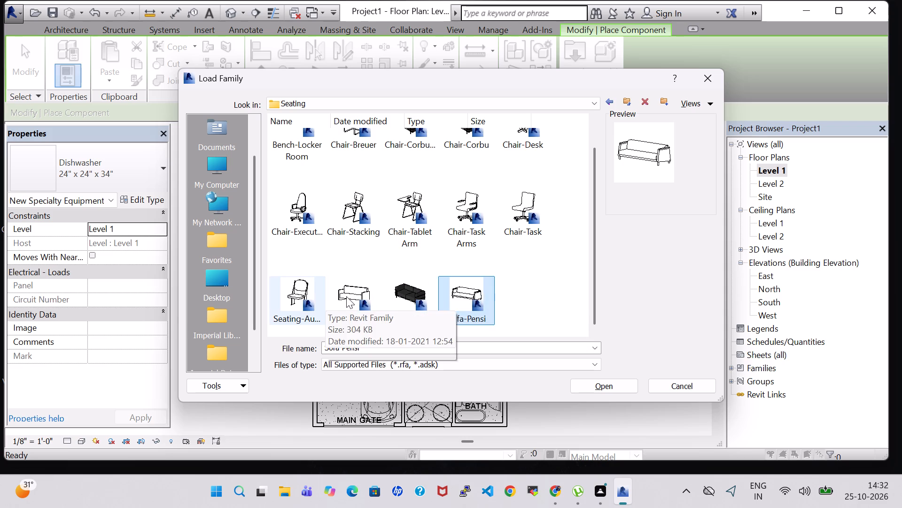
pyautogui.click(346, 296)
pyautogui.click(472, 312)
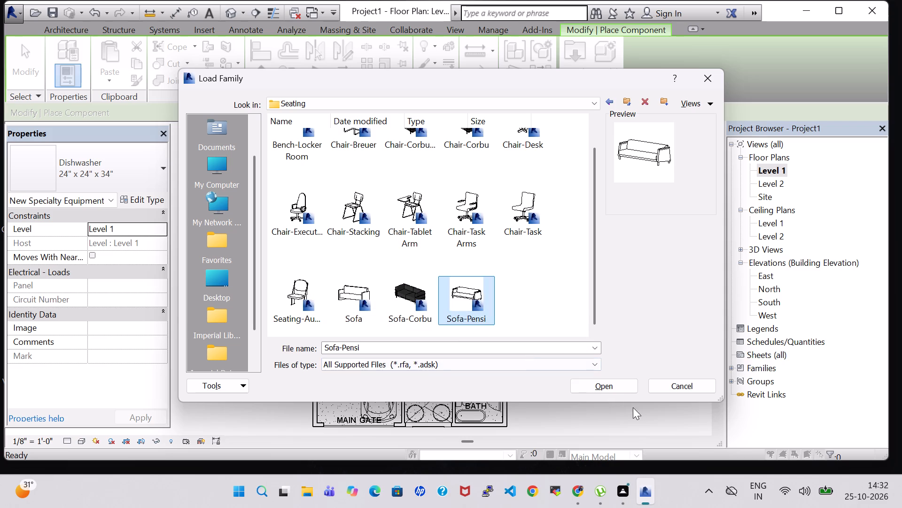
pyautogui.click(622, 386)
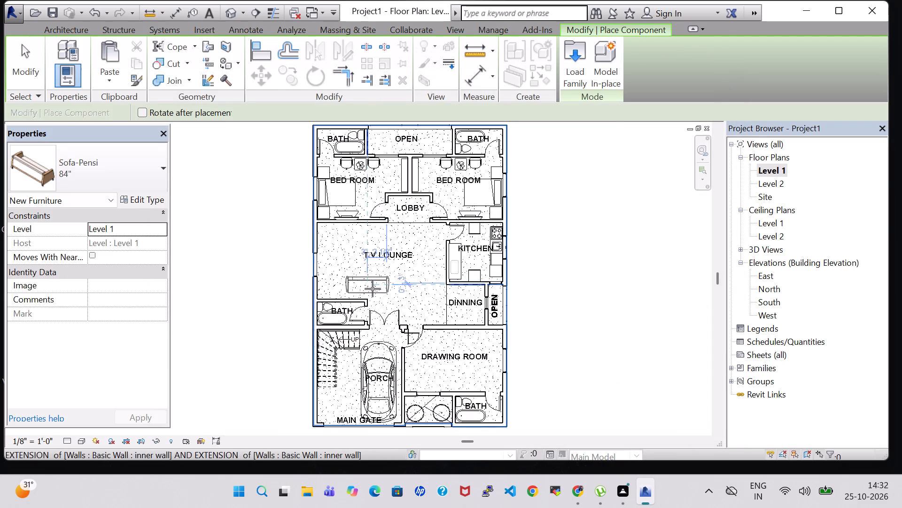
# Place an 84" Sofa-Pensi lengthwise along the T.V. lounge's exterior wall, centred about 5' 3" from the bedroom-side wall, and end placement.
pyautogui.press('space')
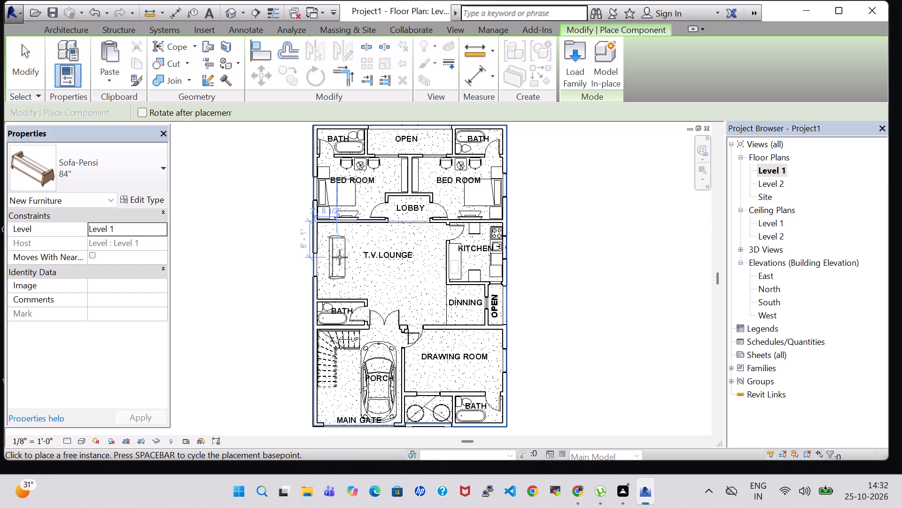
pyautogui.scroll(4, 340, 257)
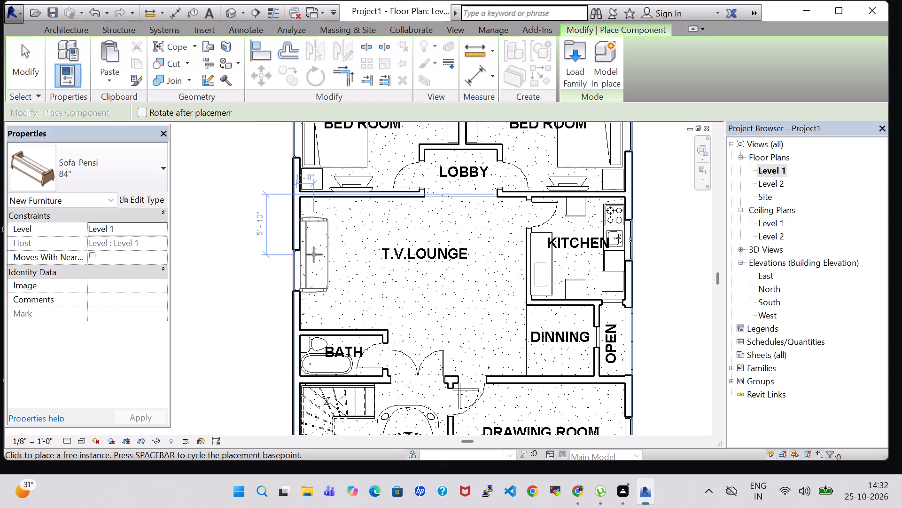
pyautogui.click(314, 248)
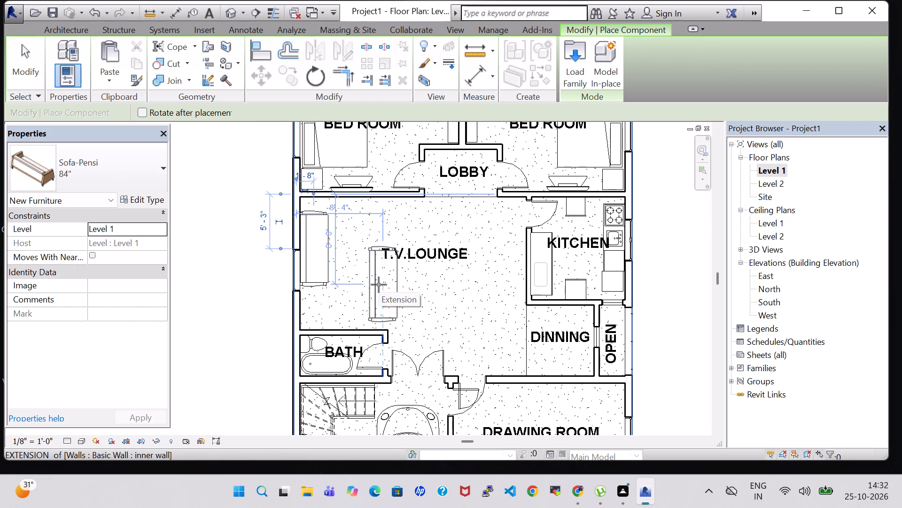
pyautogui.press('Escape')
pyautogui.press('Escape')
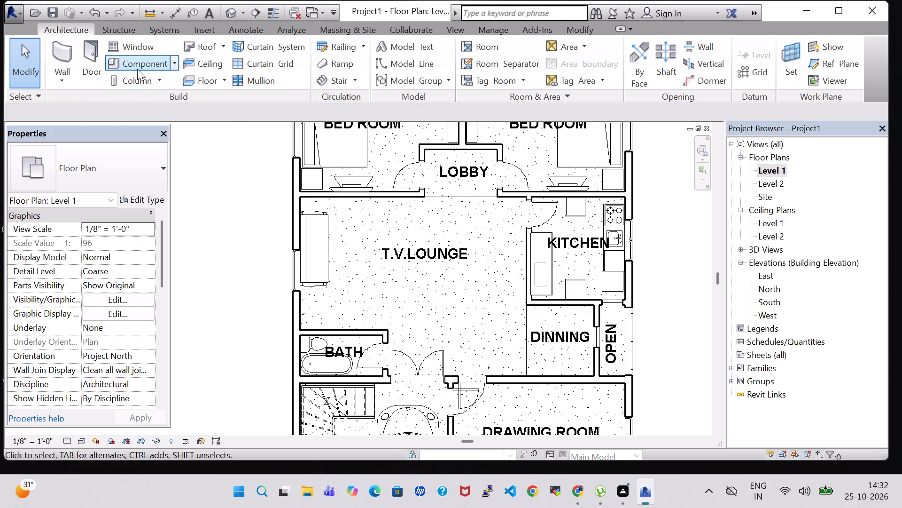
# Load the Sofa-Corbu family from the US Imperial library's Furniture Seating folder.
pyautogui.click(137, 69)
pyautogui.click(564, 124)
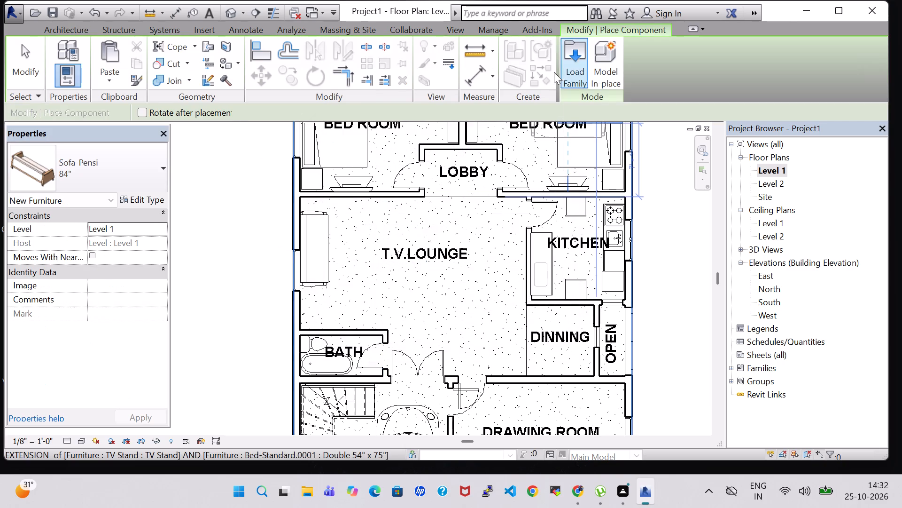
pyautogui.click(578, 64)
pyautogui.scroll(-1, 422, 220)
pyautogui.doubleClick(532, 202)
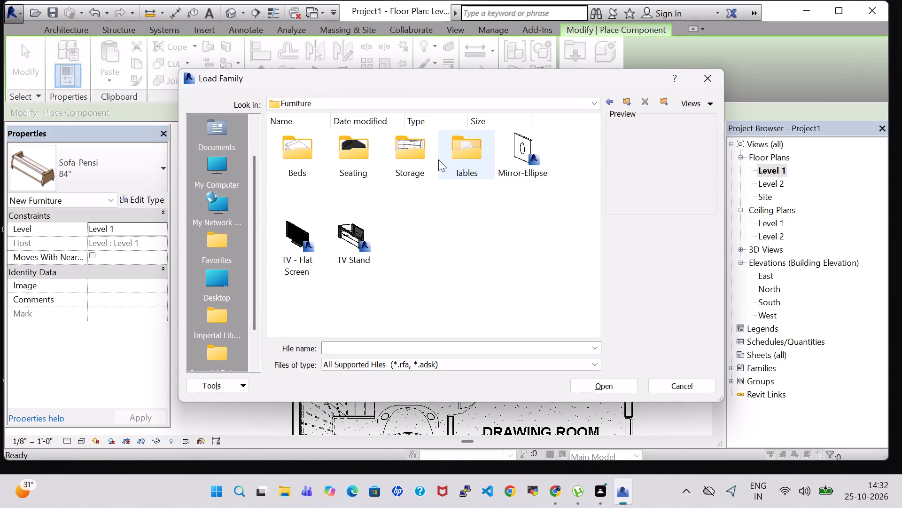
pyautogui.doubleClick(336, 154)
pyautogui.scroll(-2, 337, 247)
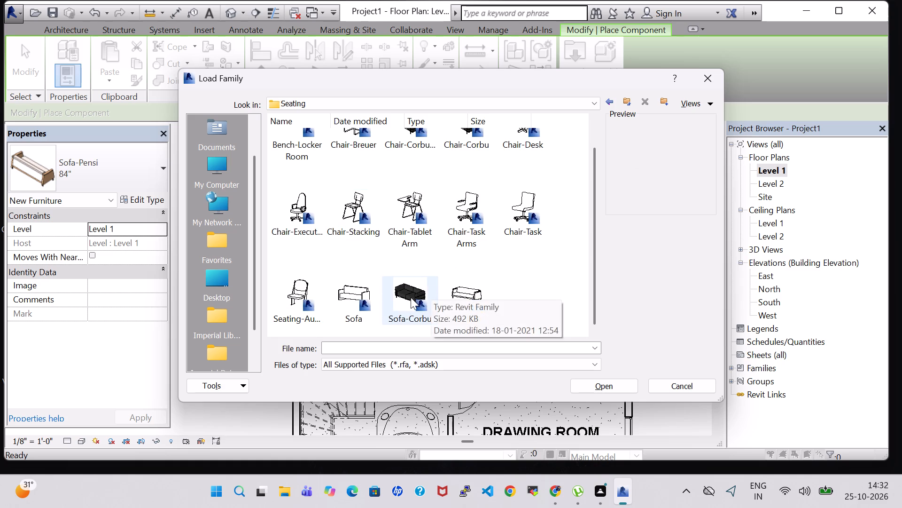
pyautogui.scroll(2, 443, 239)
pyautogui.scroll(-1, 417, 297)
pyautogui.click(417, 298)
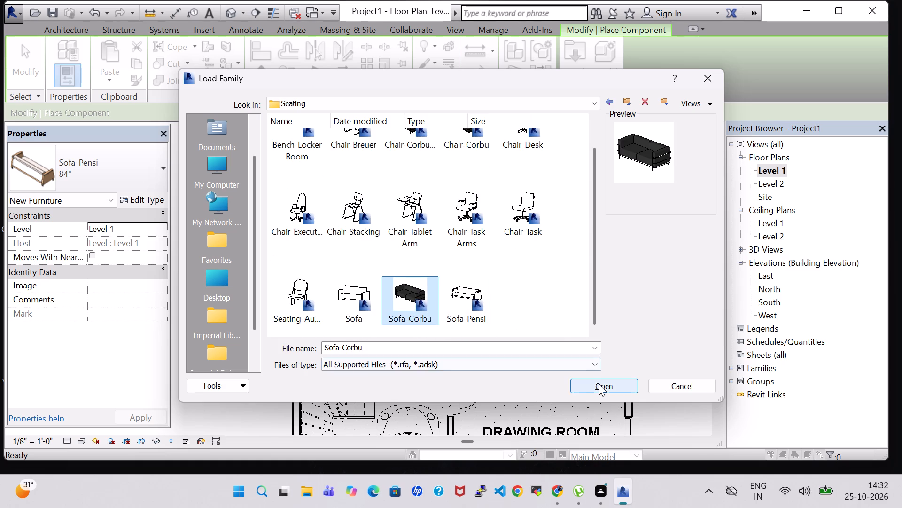
pyautogui.click(599, 384)
# Place a Sofa-Corbu parallel to the bath wall in the T.V. lounge and nudge it to about 3' 1" from the exterior wall.
pyautogui.press('space')
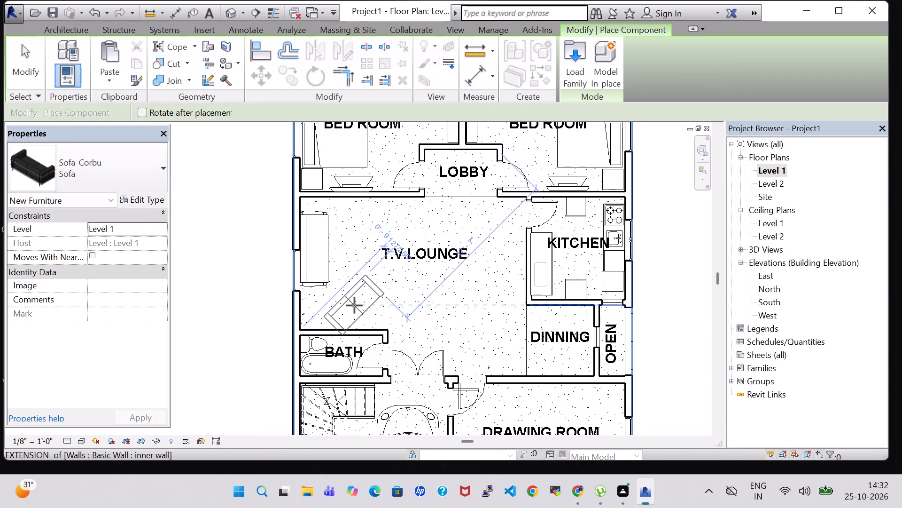
pyautogui.press('space')
pyautogui.press('space')
pyautogui.press('space')
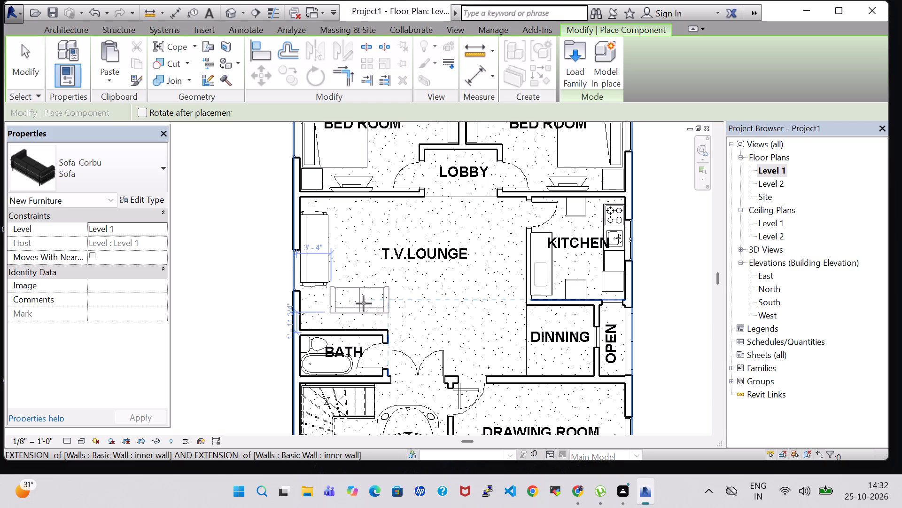
pyautogui.click(361, 309)
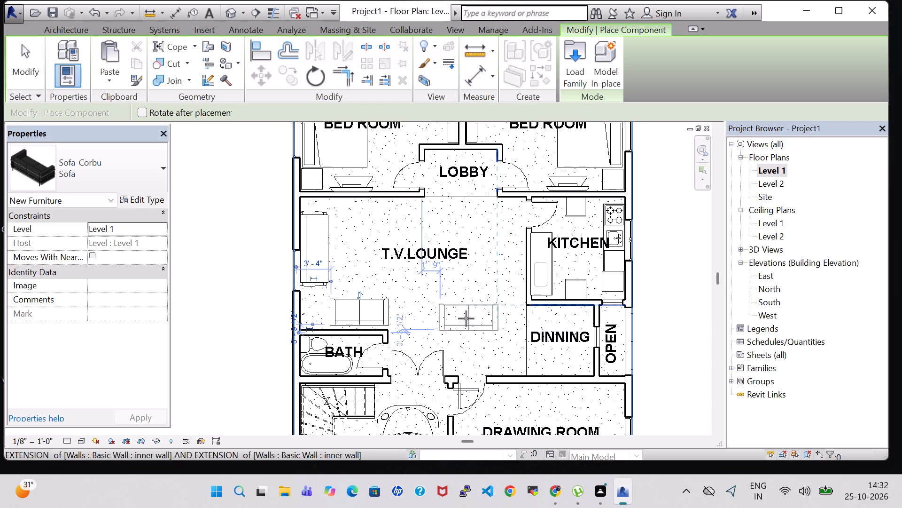
pyautogui.press('Escape')
pyautogui.press('Escape')
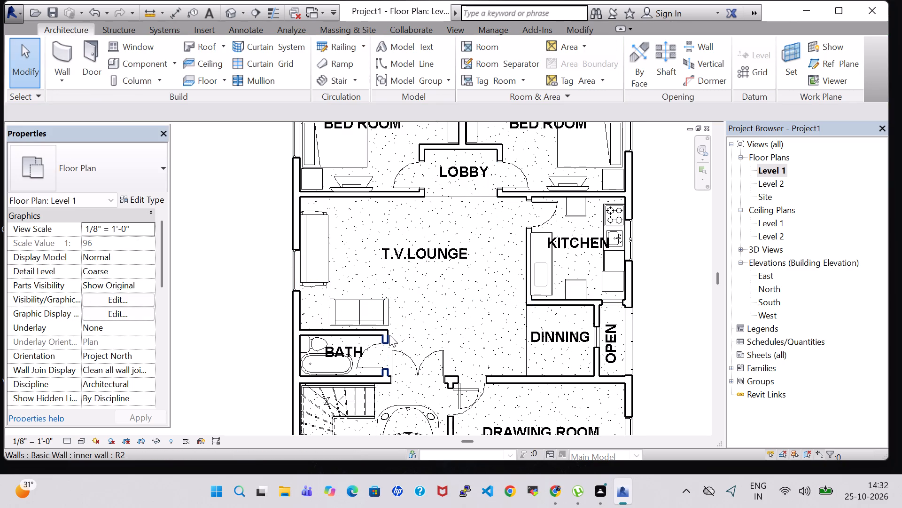
pyautogui.click(380, 294)
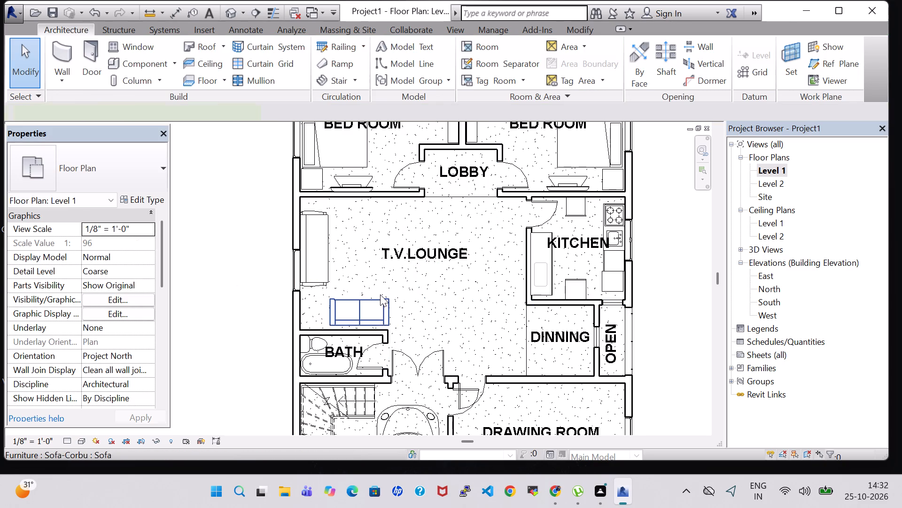
pyautogui.press('Left')
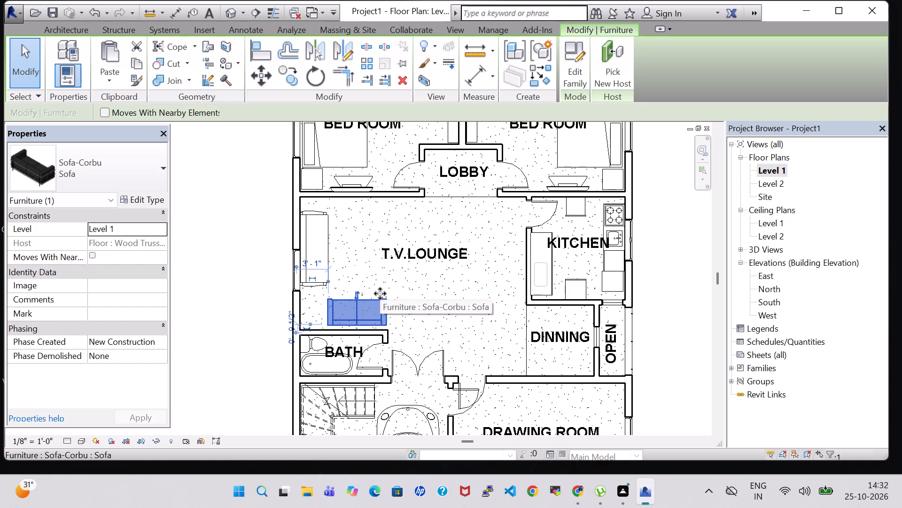
pyautogui.click(234, 269)
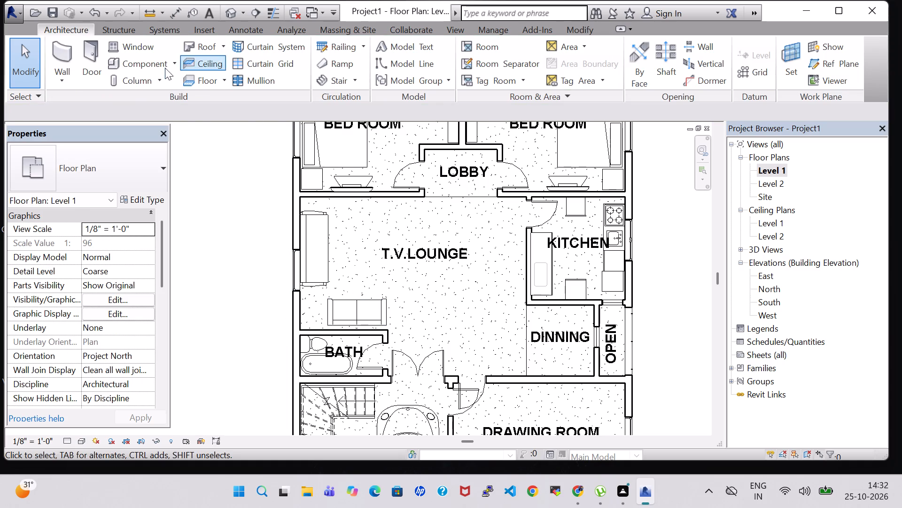
# Place a second Sofa-Corbu against the T.V. lounge's bedroom-side wall, opposite the first one, and end placement.
pyautogui.click(128, 65)
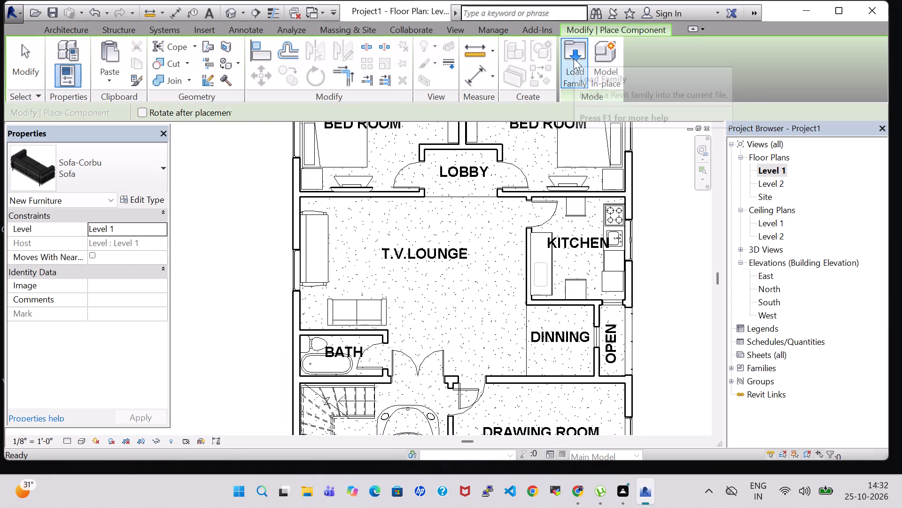
pyautogui.click(62, 30)
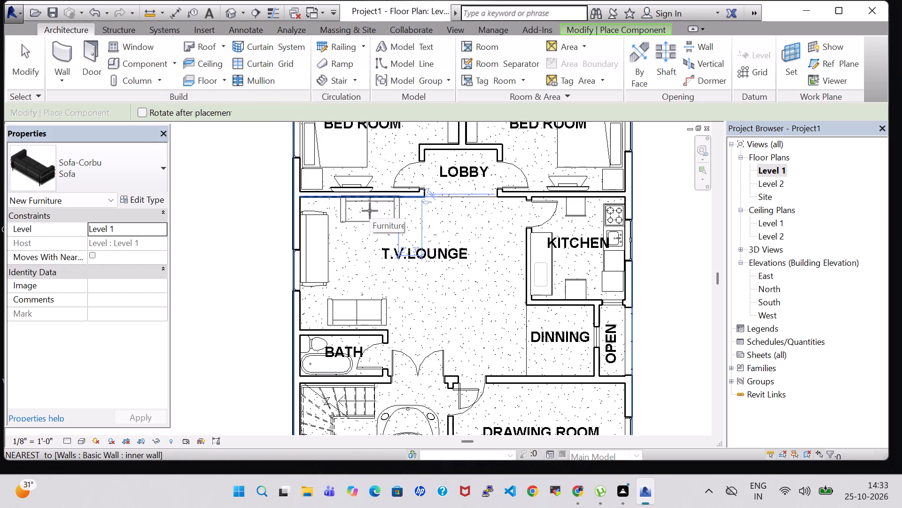
pyautogui.click(370, 211)
pyautogui.press('Escape')
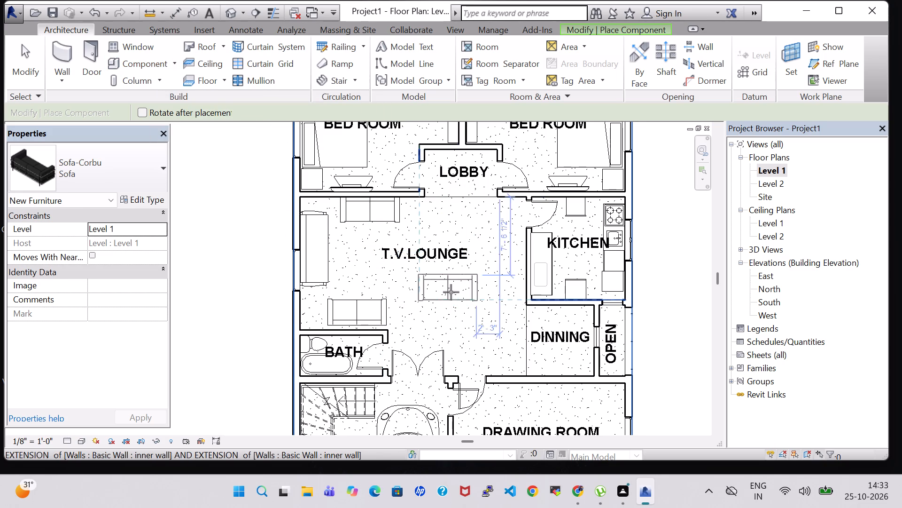
pyautogui.press('Escape')
pyautogui.press('Escape')
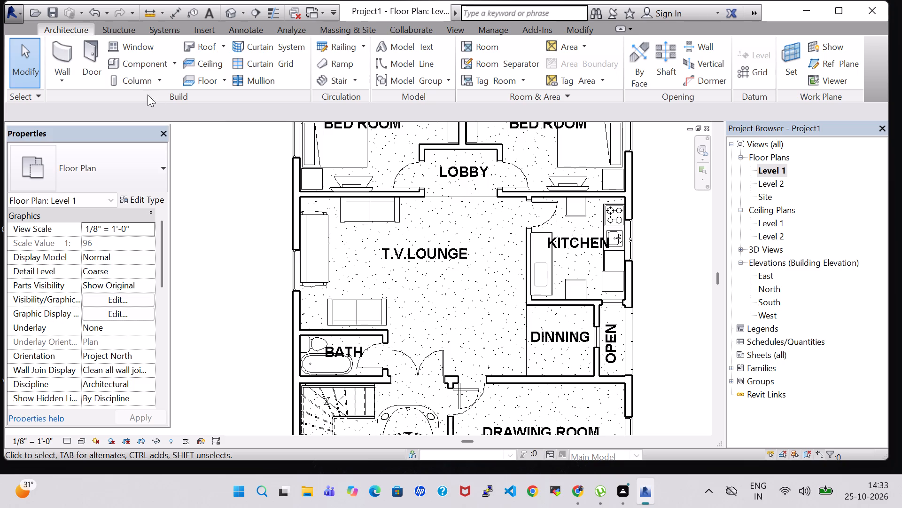
# Load Table-Round from the Furniture Tables folder and place a 36" Diameter table in the T.V. lounge corner between the Sofa-Pensi and bath-side sofa.
pyautogui.click(132, 70)
pyautogui.click(575, 71)
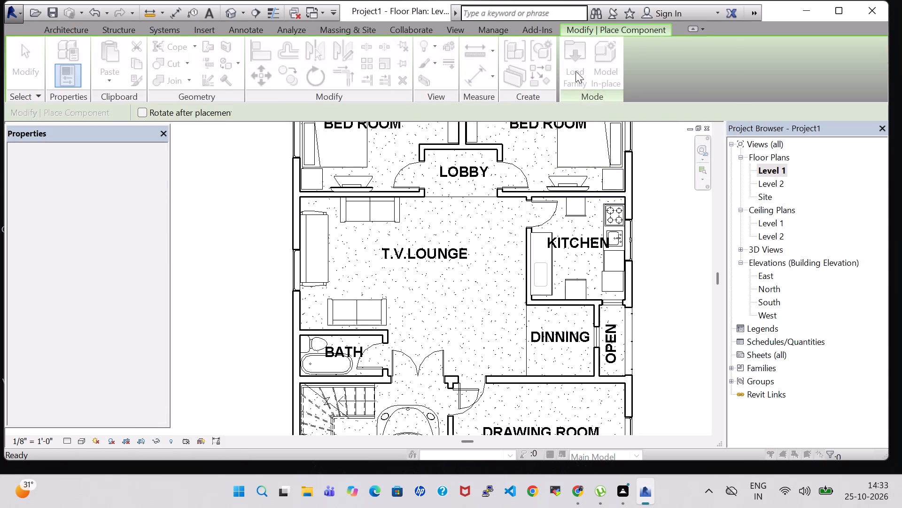
pyautogui.scroll(-1, 541, 251)
pyautogui.doubleClick(537, 190)
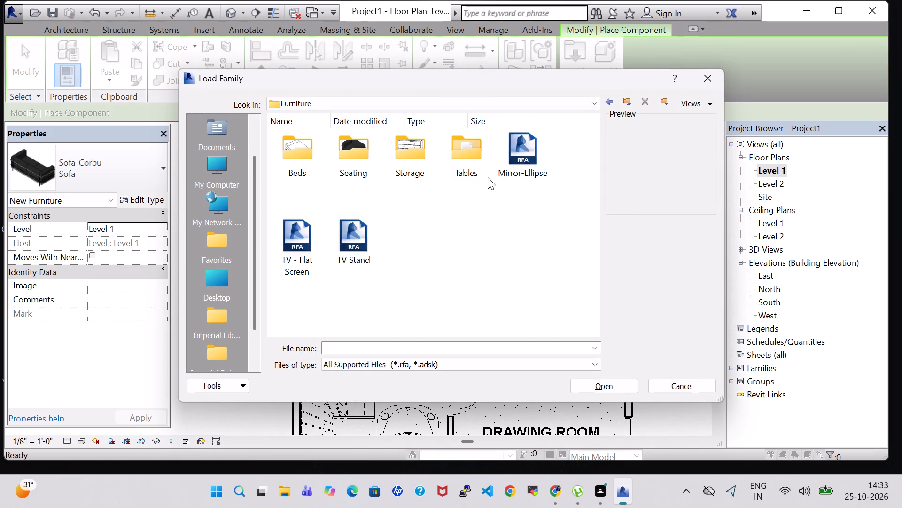
pyautogui.doubleClick(460, 164)
pyautogui.click(310, 328)
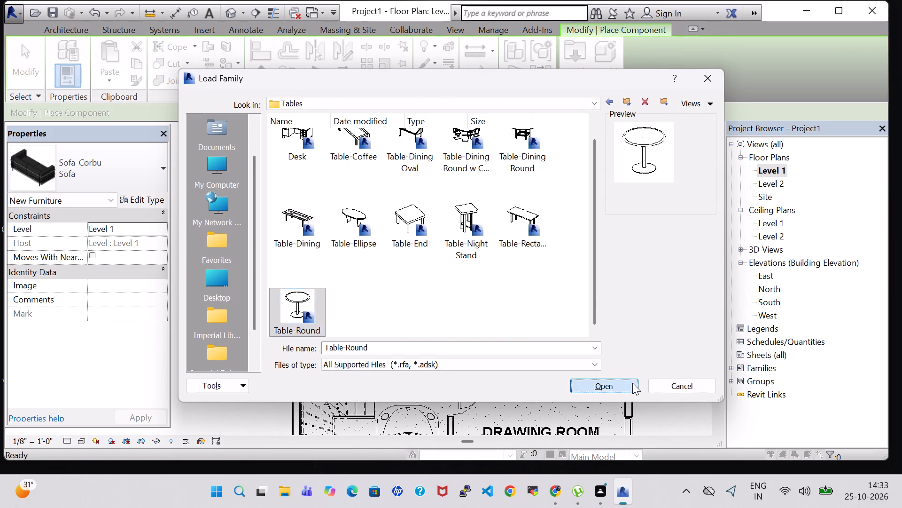
pyautogui.click(632, 383)
pyautogui.scroll(3, 310, 313)
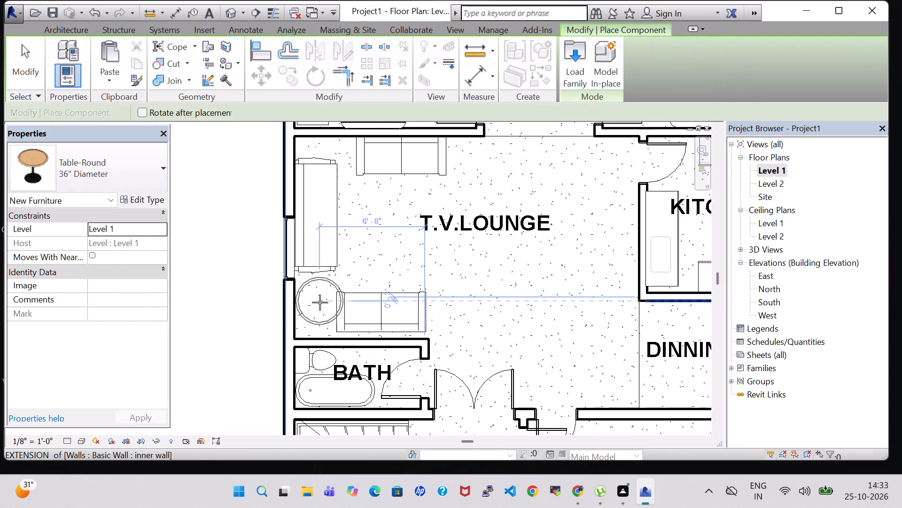
pyautogui.click(320, 302)
pyautogui.press('Escape')
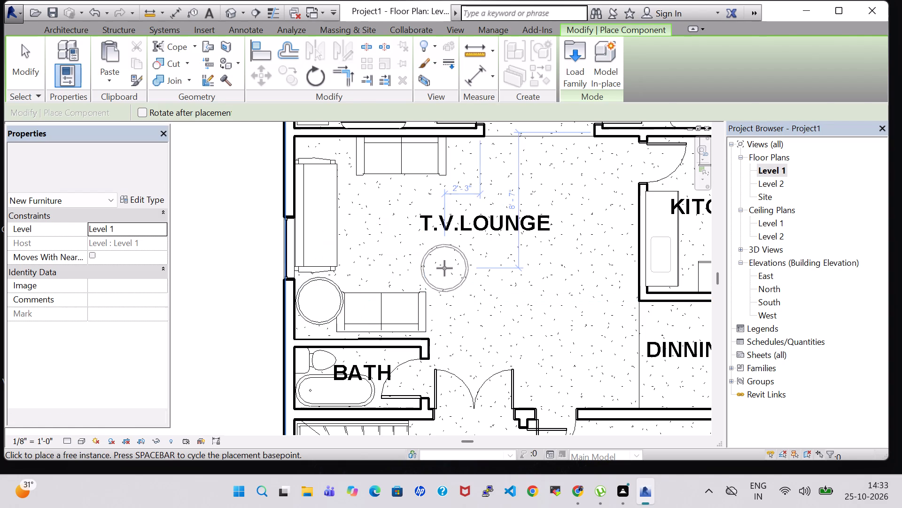
pyautogui.press('Escape')
# Nudge the bath-side Sofa-Corbu away from the exterior wall and slightly off the bath wall so it clears the round table.
pyautogui.click(422, 302)
pyautogui.press('Right')
pyautogui.press('Right')
pyautogui.press('Right')
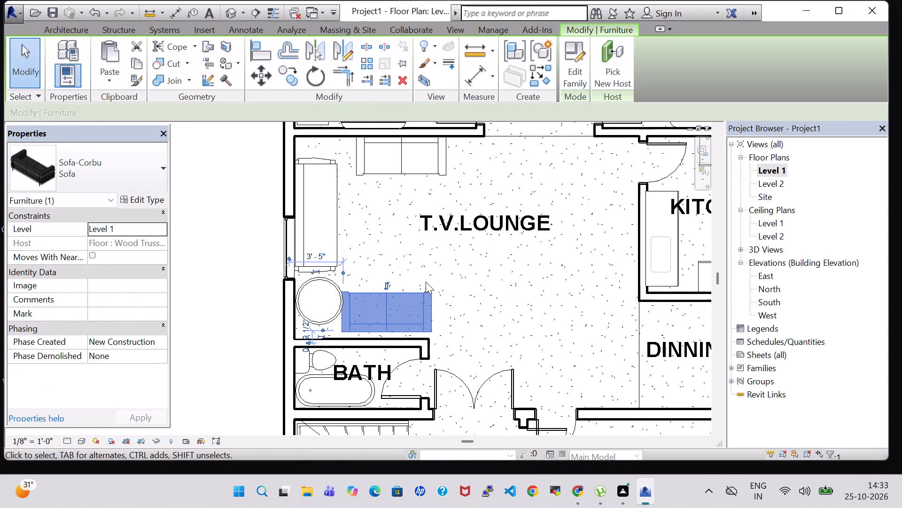
pyautogui.press('Right')
pyautogui.press('Up')
pyautogui.press('Up')
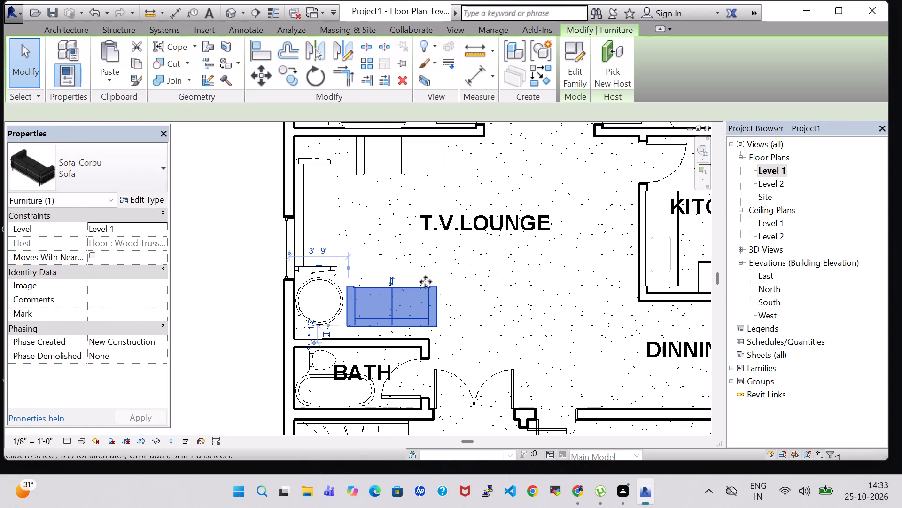
pyautogui.press('Right')
pyautogui.click(242, 300)
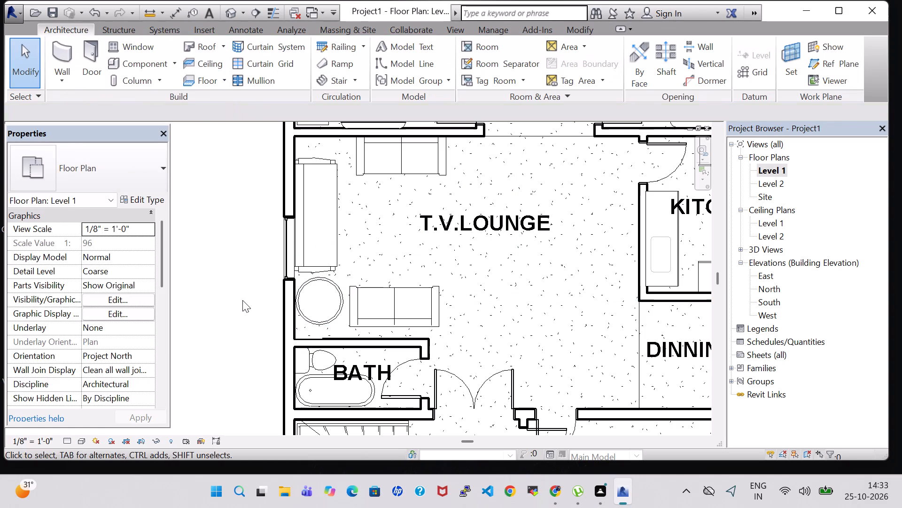
# Nudge the round table slightly toward the bath wall, away from the Sofa-Pensi.
pyautogui.scroll(-2, 242, 300)
pyautogui.scroll(-1, 390, 327)
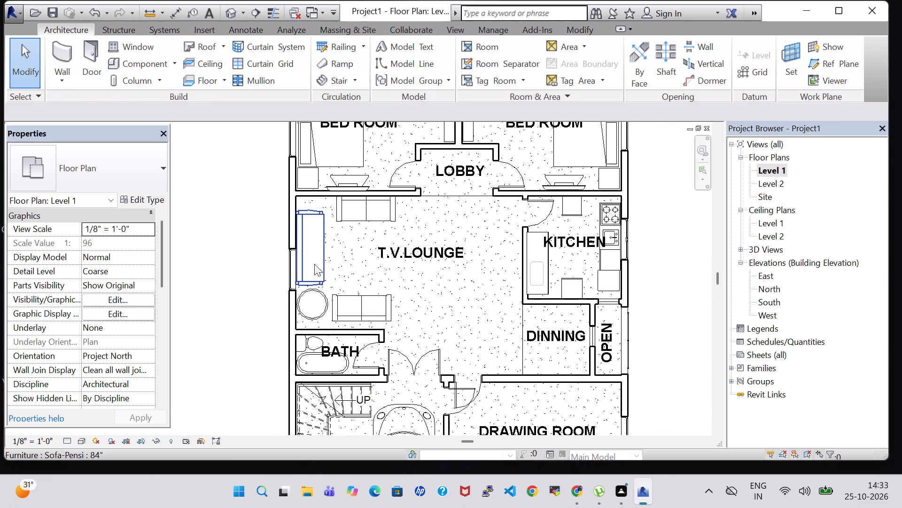
pyautogui.click(308, 296)
pyautogui.press('Down')
pyautogui.press('Down')
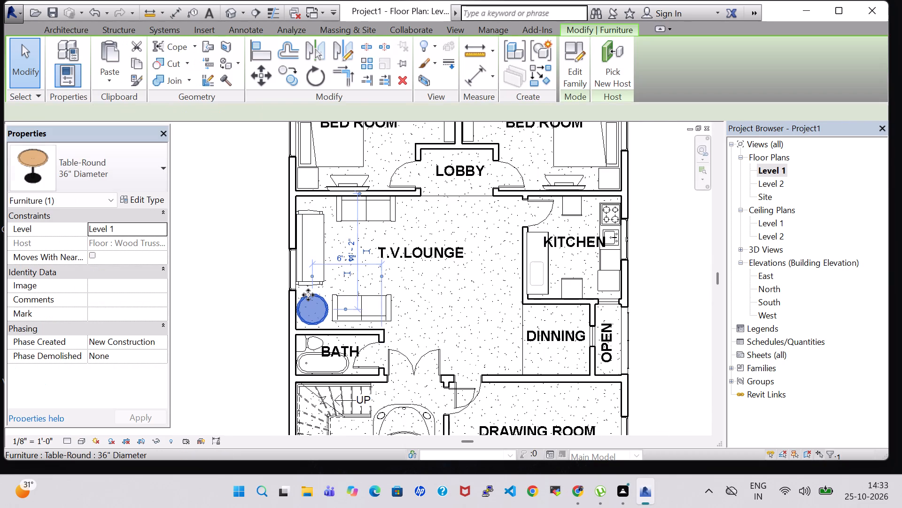
# Nudge the Sofa-Pensi toward the round table until its centre is 5' 9" from the bedroom-side wall.
pyautogui.click(319, 209)
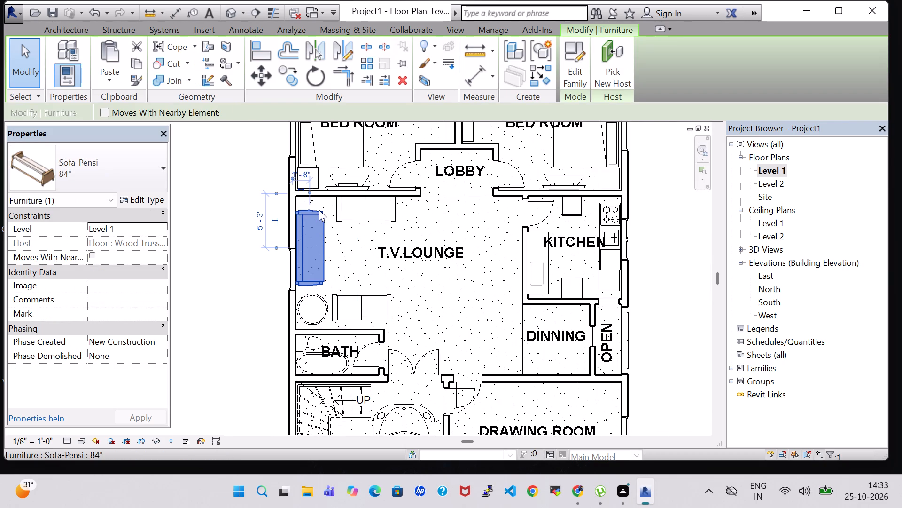
pyautogui.press('Down')
pyautogui.press('Down')
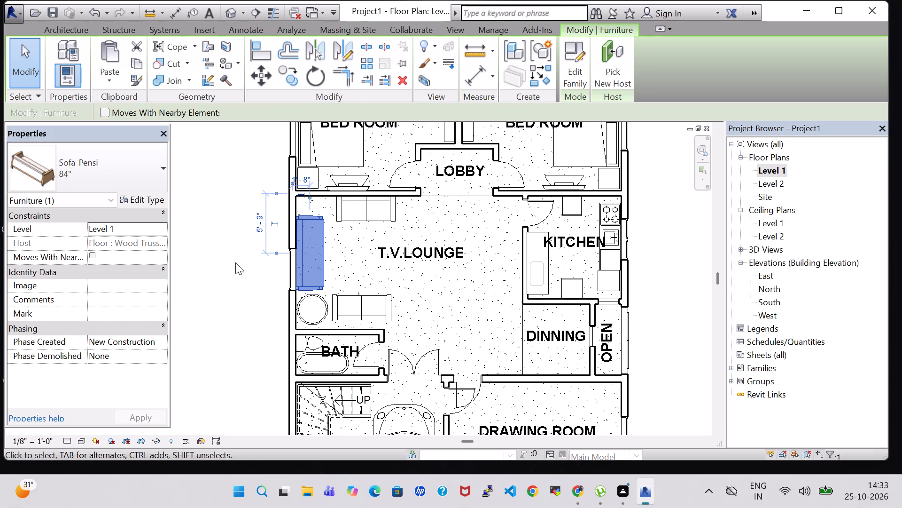
pyautogui.click(232, 267)
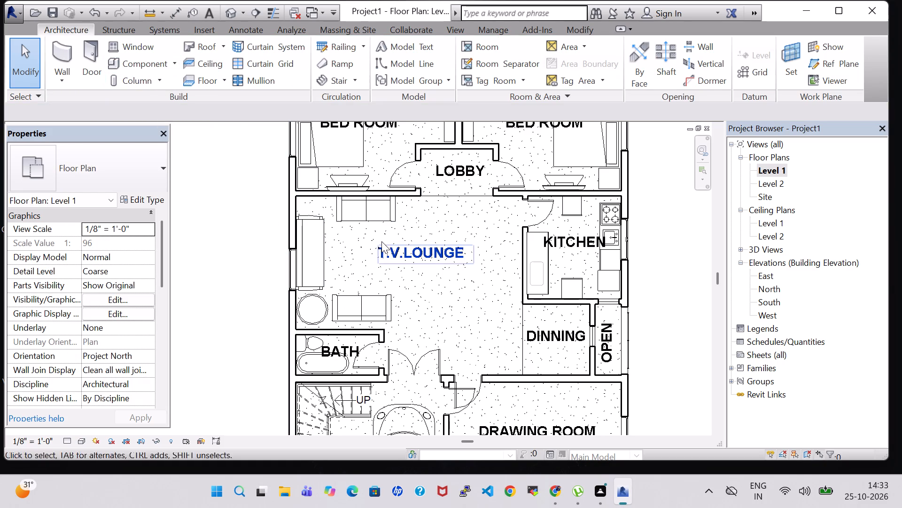
# Load Table-Dining Oval from the Furniture Tables folder and place a 36" x 72" table between the two Sofa-Corbus, lengthwise alongside the Sofa-Pensi.
pyautogui.click(149, 67)
pyautogui.click(568, 71)
pyautogui.scroll(-1, 466, 193)
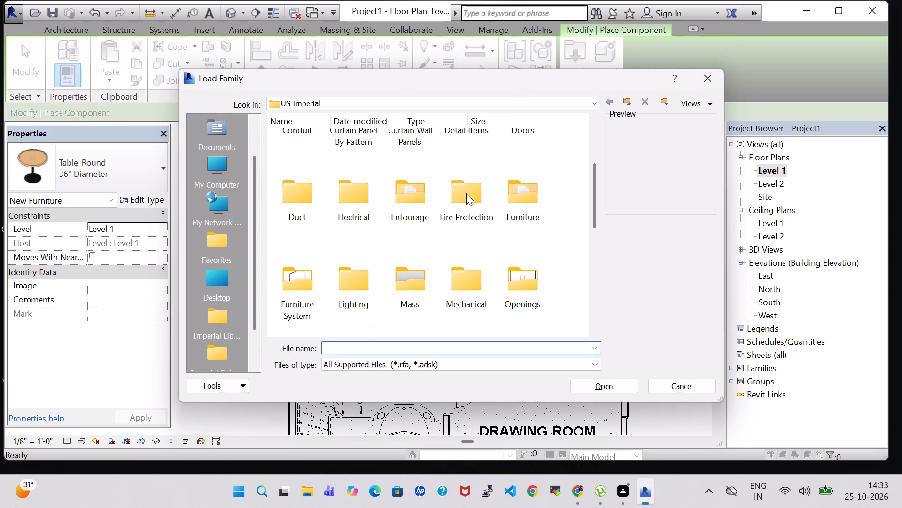
pyautogui.doubleClick(520, 179)
pyautogui.doubleClick(458, 145)
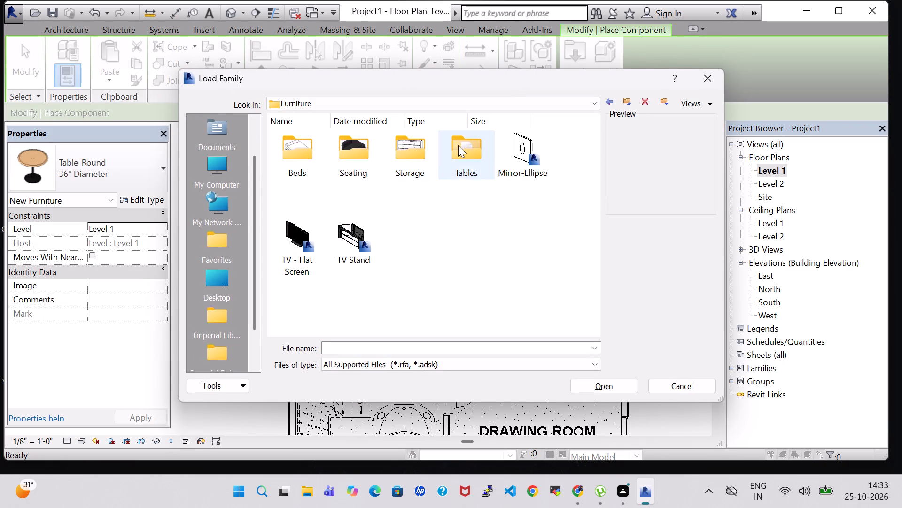
pyautogui.click(417, 151)
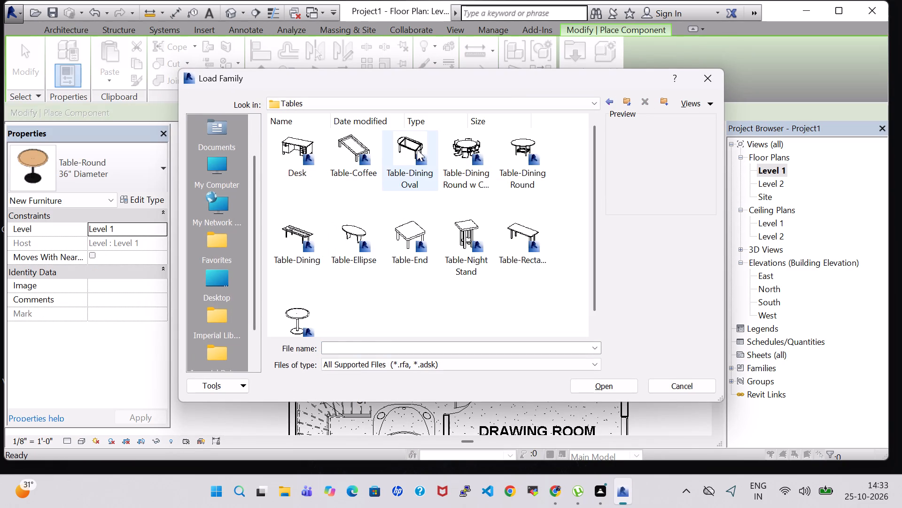
pyautogui.click(620, 388)
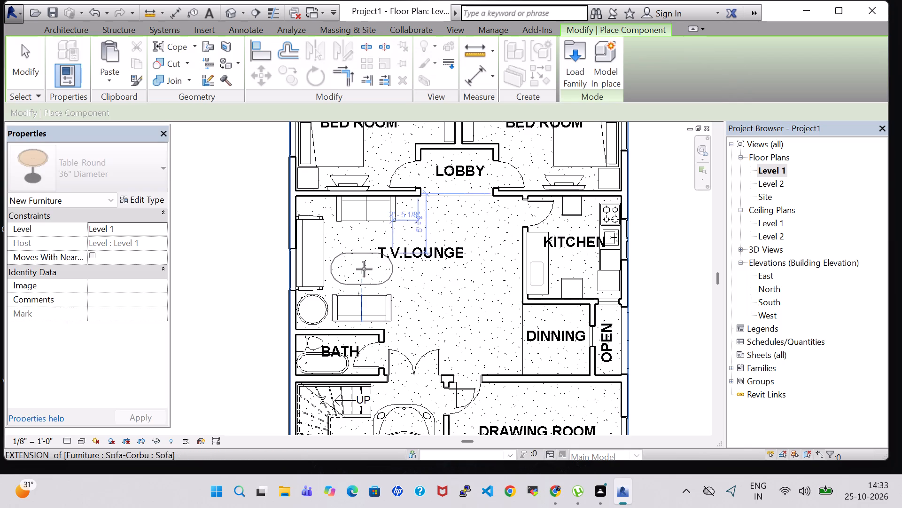
pyautogui.press('space')
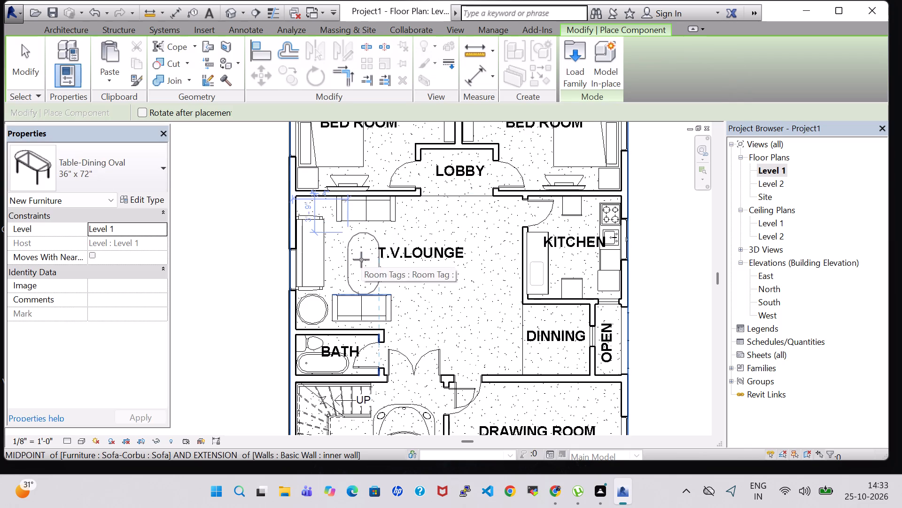
pyautogui.click(361, 260)
pyautogui.press('Escape')
pyautogui.press('Escape')
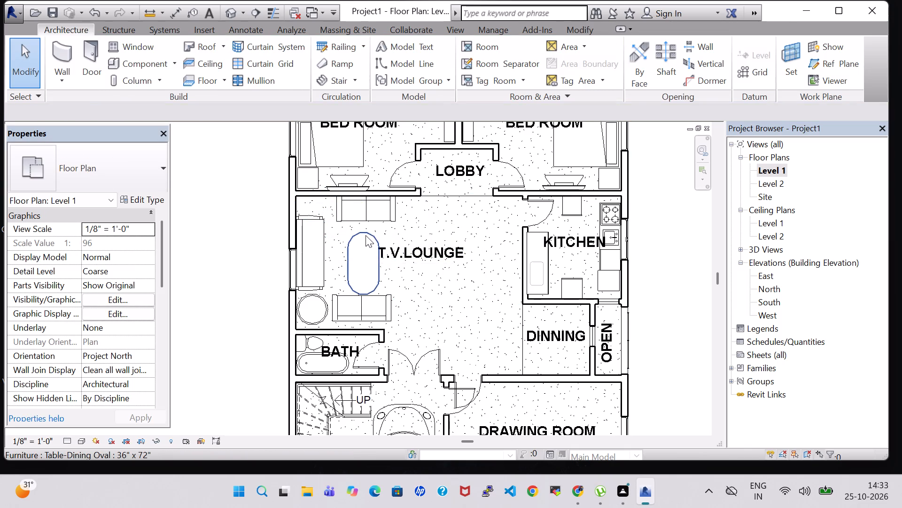
# Nudge the oval table toward the bedroom-side wall until its near end is about 3' 0" from that wall.
pyautogui.click(365, 235)
pyautogui.press('Up')
pyautogui.press('Up')
pyautogui.press('Up')
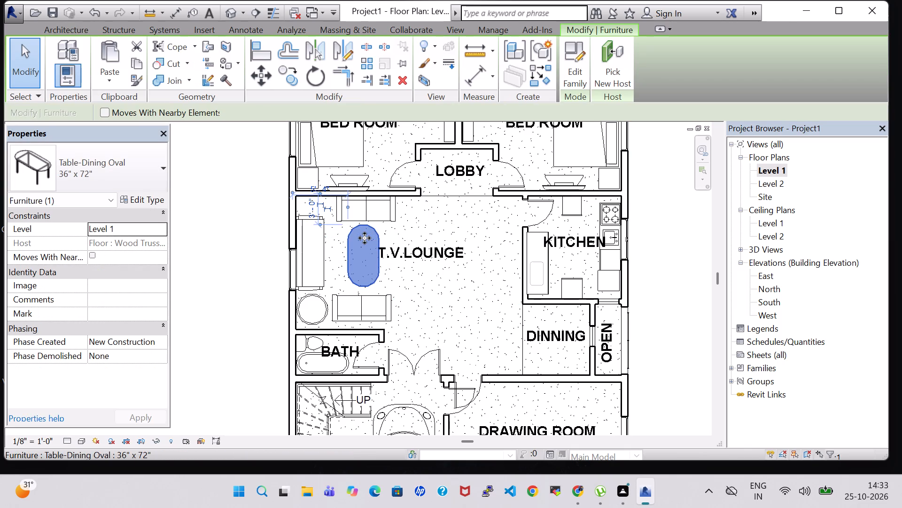
# Nudge the oval table toward the Sofa-Pensi until its near side is about 4' 10" from the outer wall.
pyautogui.press('Left')
pyautogui.press('Left')
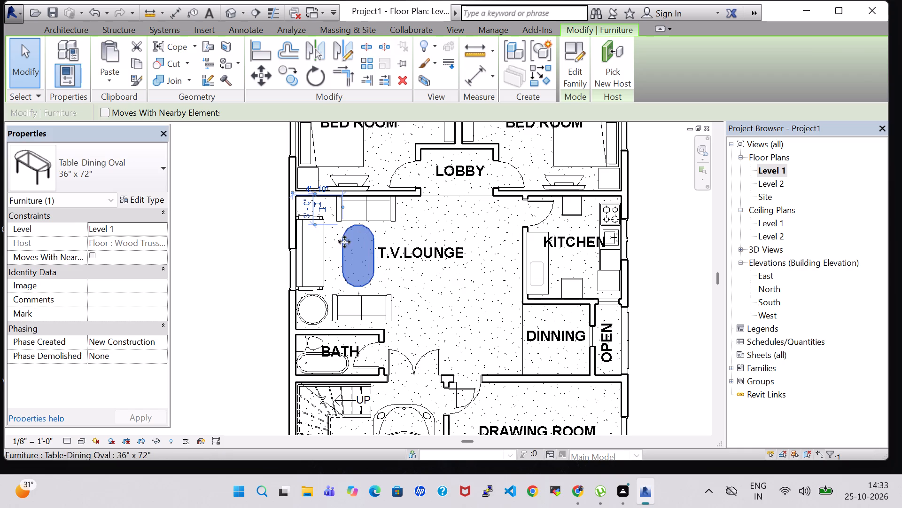
pyautogui.click(224, 251)
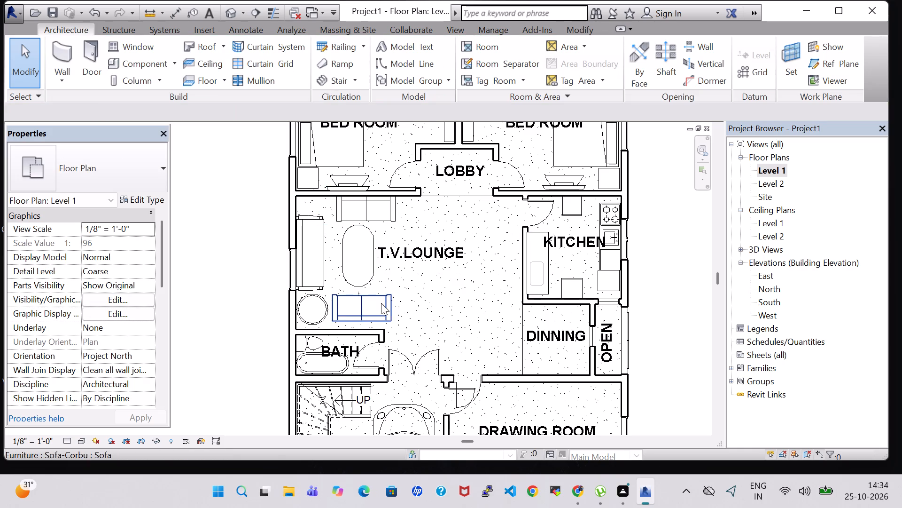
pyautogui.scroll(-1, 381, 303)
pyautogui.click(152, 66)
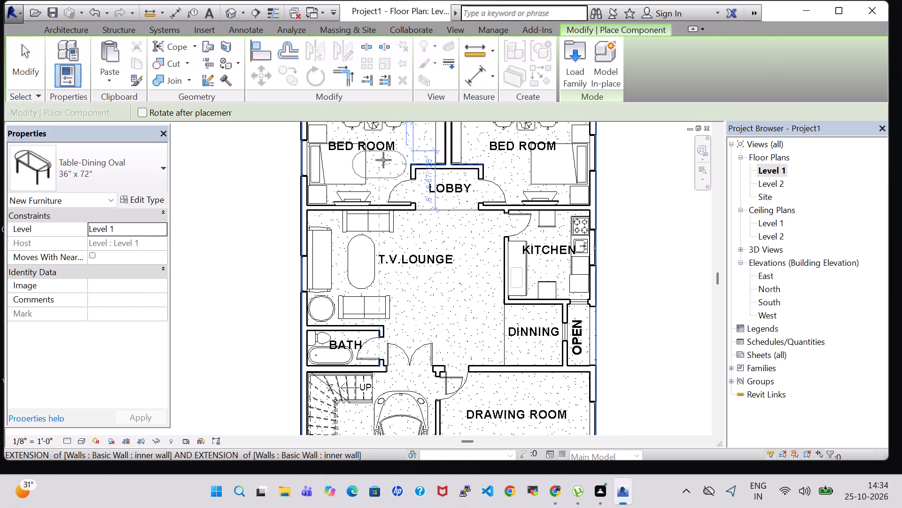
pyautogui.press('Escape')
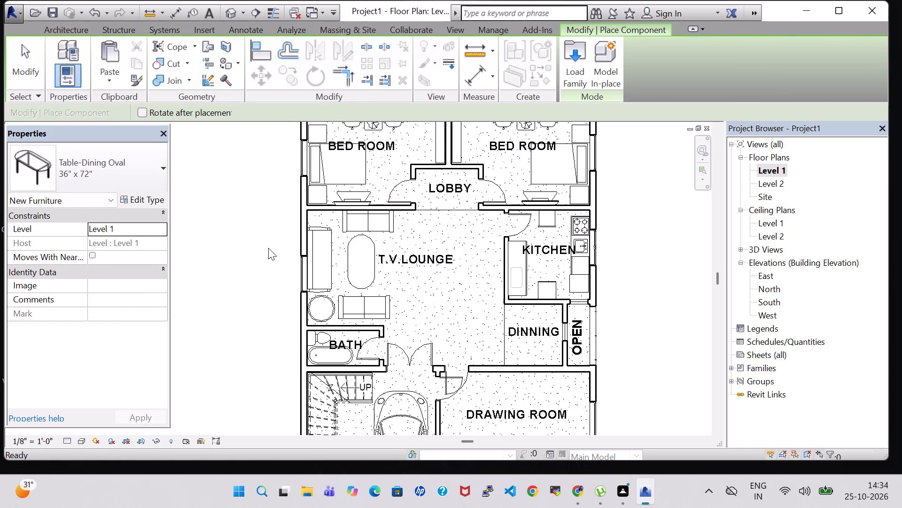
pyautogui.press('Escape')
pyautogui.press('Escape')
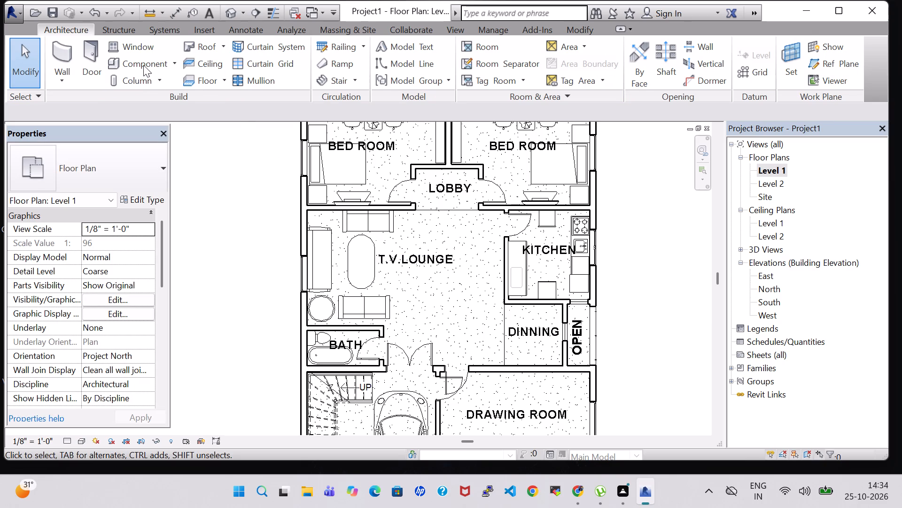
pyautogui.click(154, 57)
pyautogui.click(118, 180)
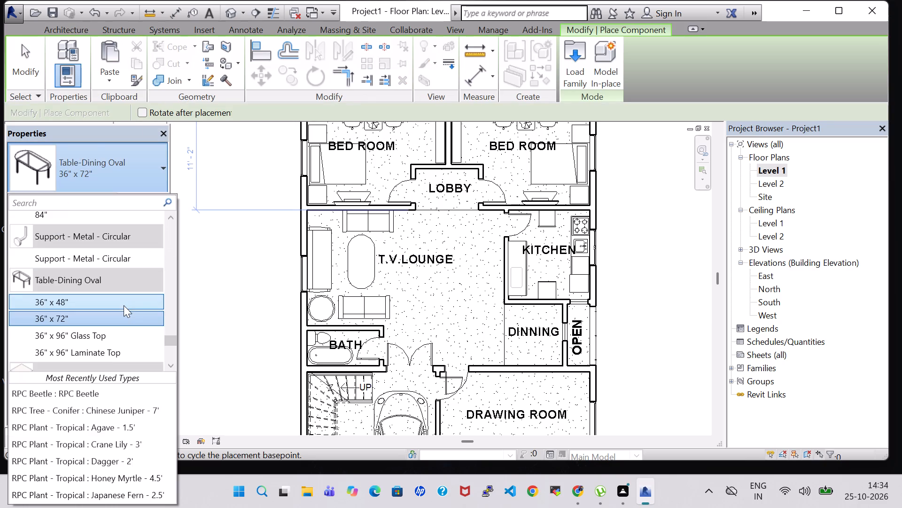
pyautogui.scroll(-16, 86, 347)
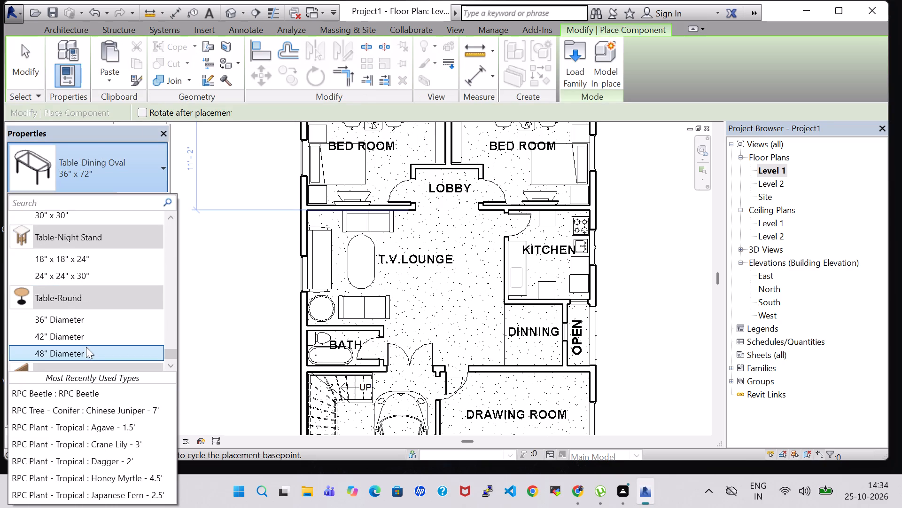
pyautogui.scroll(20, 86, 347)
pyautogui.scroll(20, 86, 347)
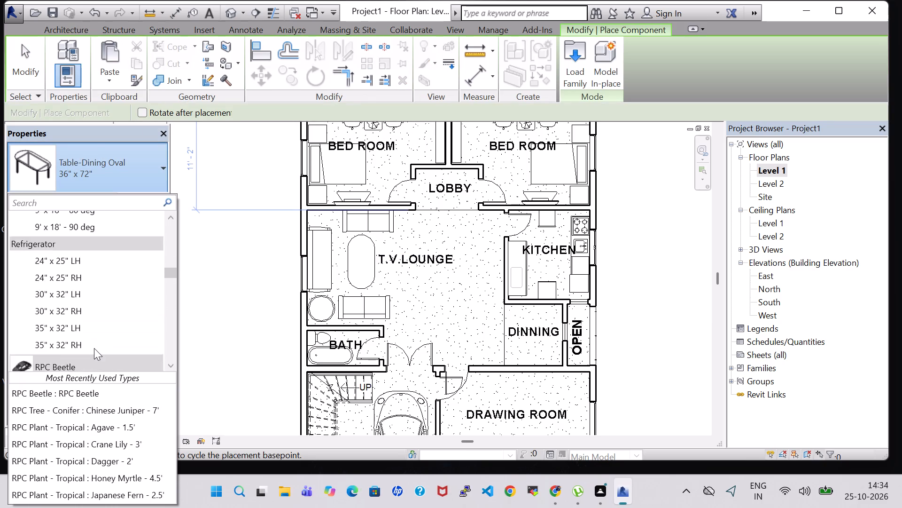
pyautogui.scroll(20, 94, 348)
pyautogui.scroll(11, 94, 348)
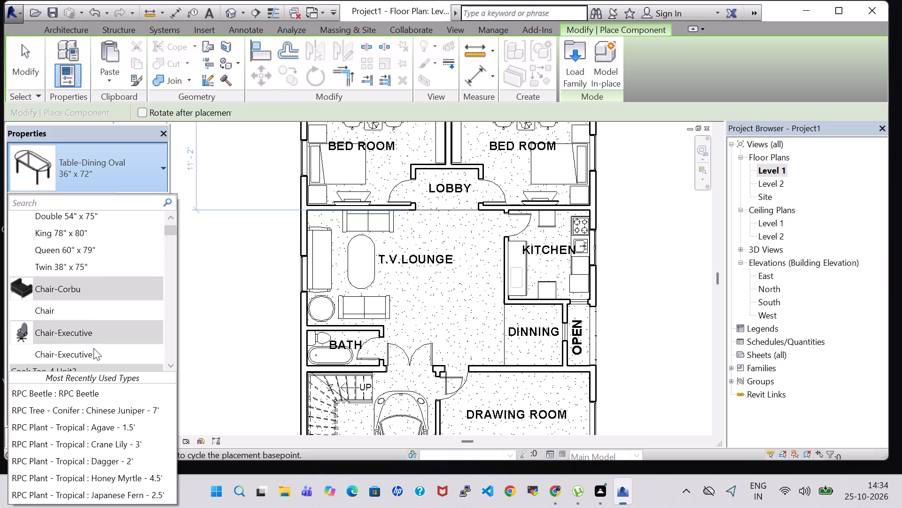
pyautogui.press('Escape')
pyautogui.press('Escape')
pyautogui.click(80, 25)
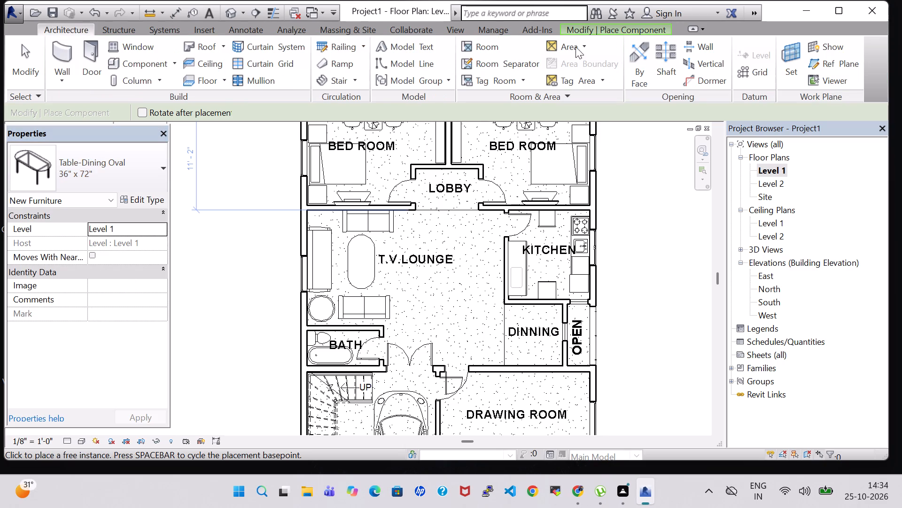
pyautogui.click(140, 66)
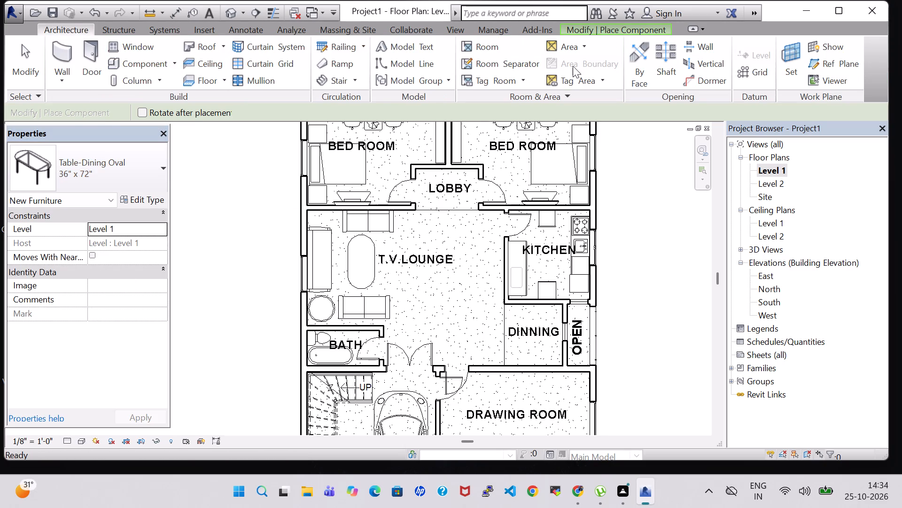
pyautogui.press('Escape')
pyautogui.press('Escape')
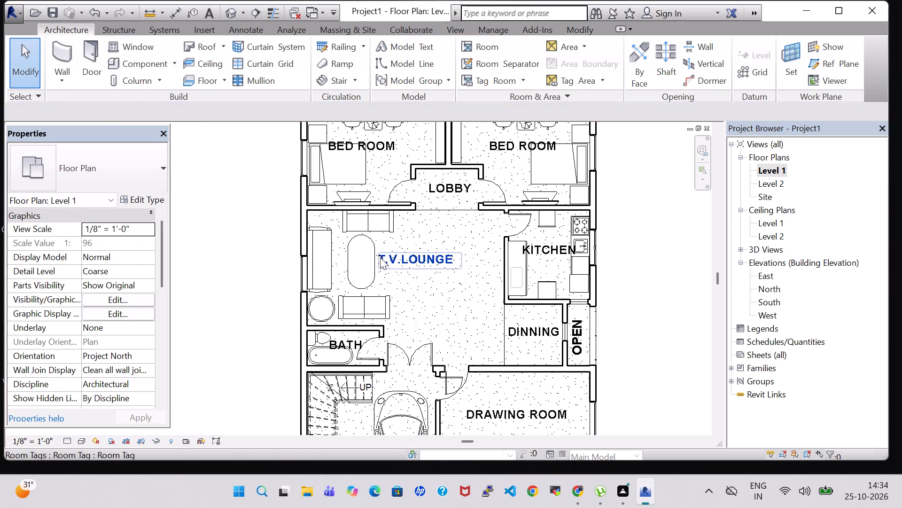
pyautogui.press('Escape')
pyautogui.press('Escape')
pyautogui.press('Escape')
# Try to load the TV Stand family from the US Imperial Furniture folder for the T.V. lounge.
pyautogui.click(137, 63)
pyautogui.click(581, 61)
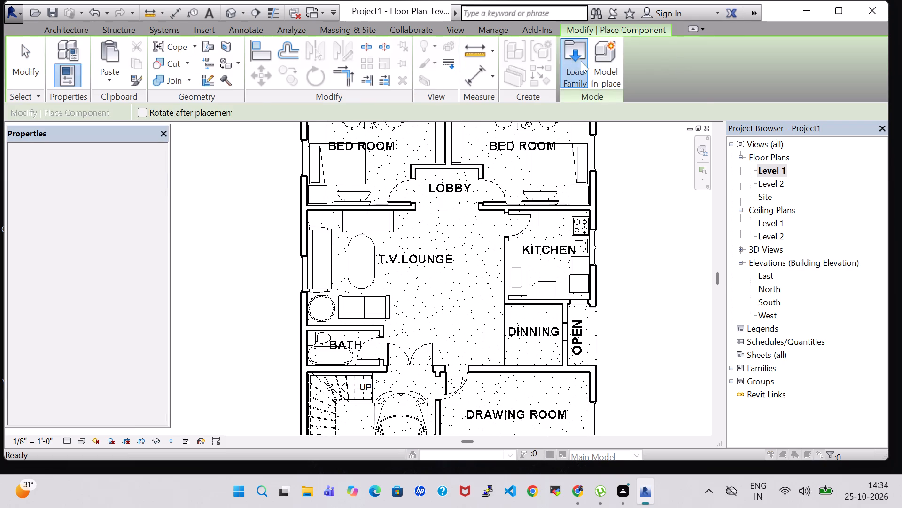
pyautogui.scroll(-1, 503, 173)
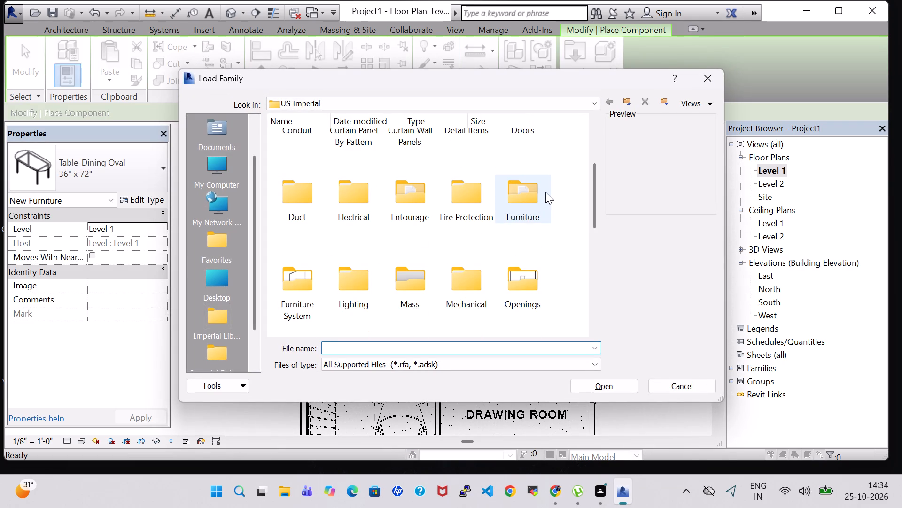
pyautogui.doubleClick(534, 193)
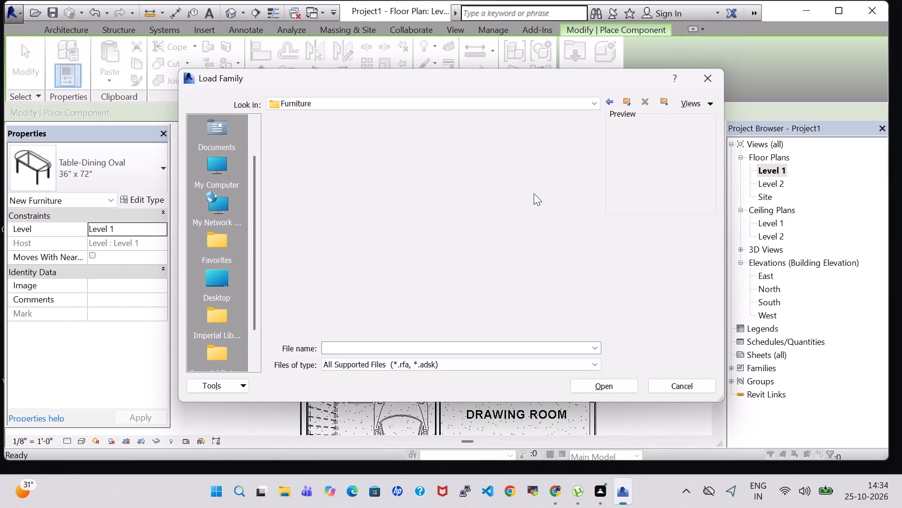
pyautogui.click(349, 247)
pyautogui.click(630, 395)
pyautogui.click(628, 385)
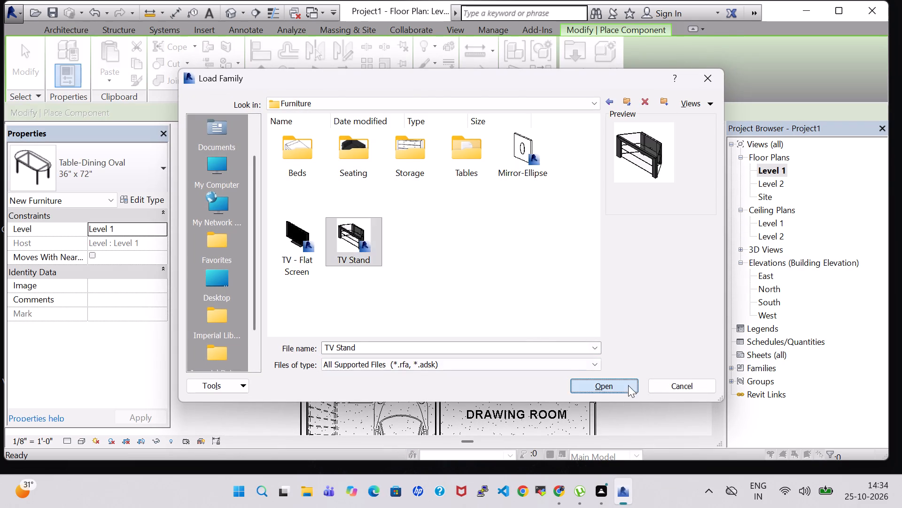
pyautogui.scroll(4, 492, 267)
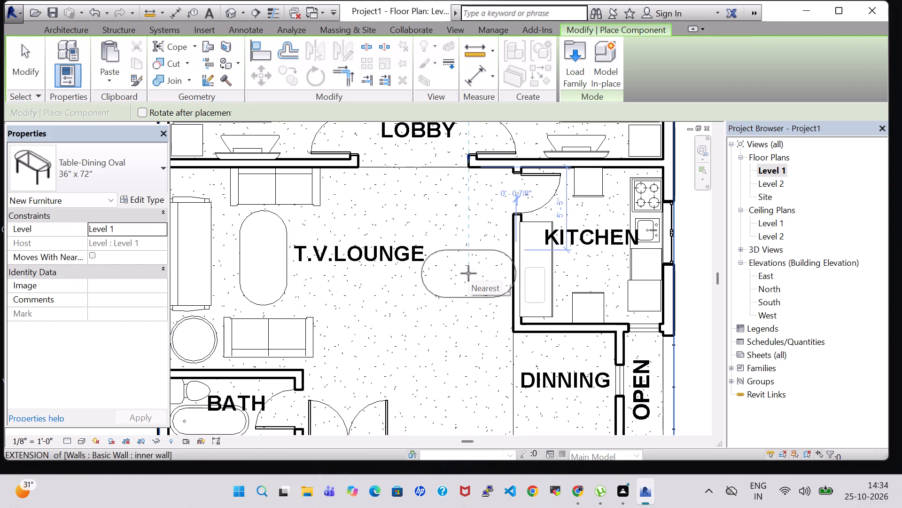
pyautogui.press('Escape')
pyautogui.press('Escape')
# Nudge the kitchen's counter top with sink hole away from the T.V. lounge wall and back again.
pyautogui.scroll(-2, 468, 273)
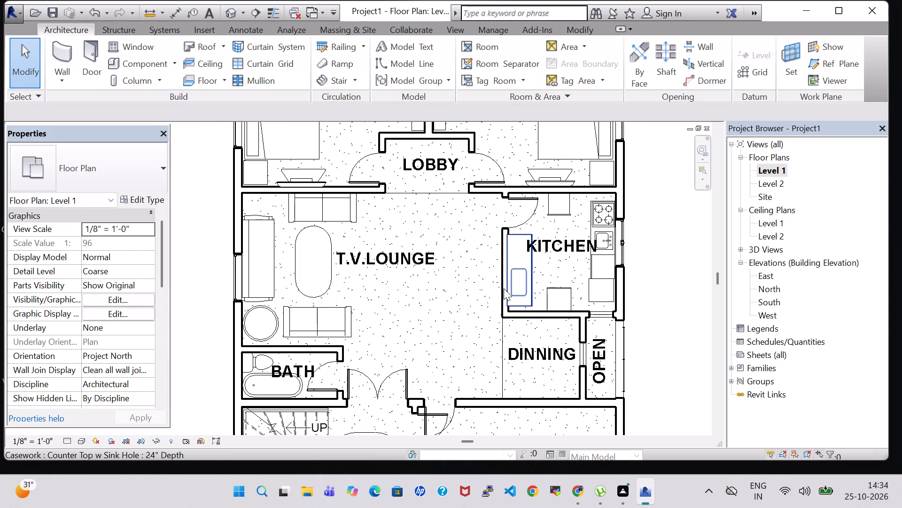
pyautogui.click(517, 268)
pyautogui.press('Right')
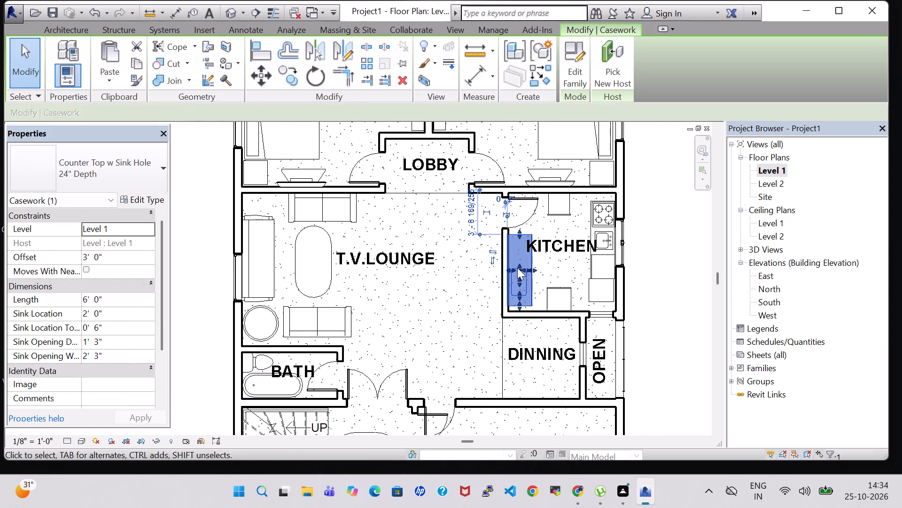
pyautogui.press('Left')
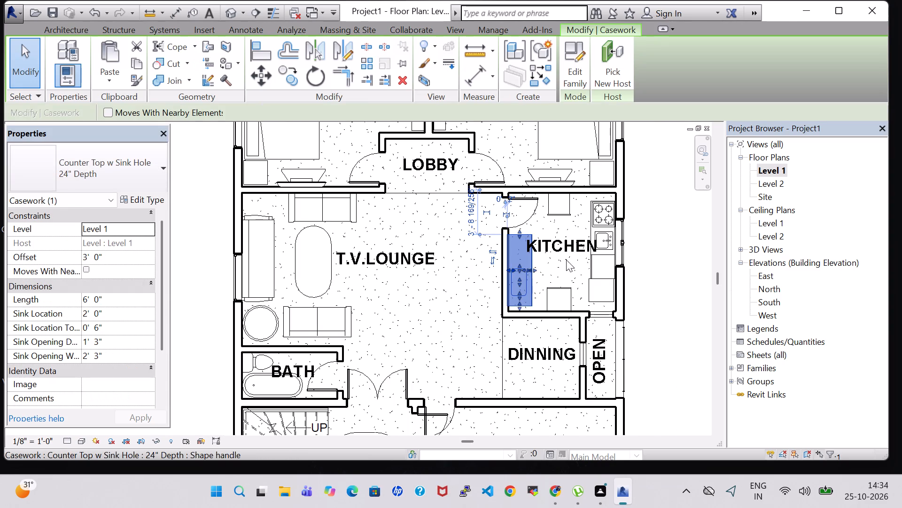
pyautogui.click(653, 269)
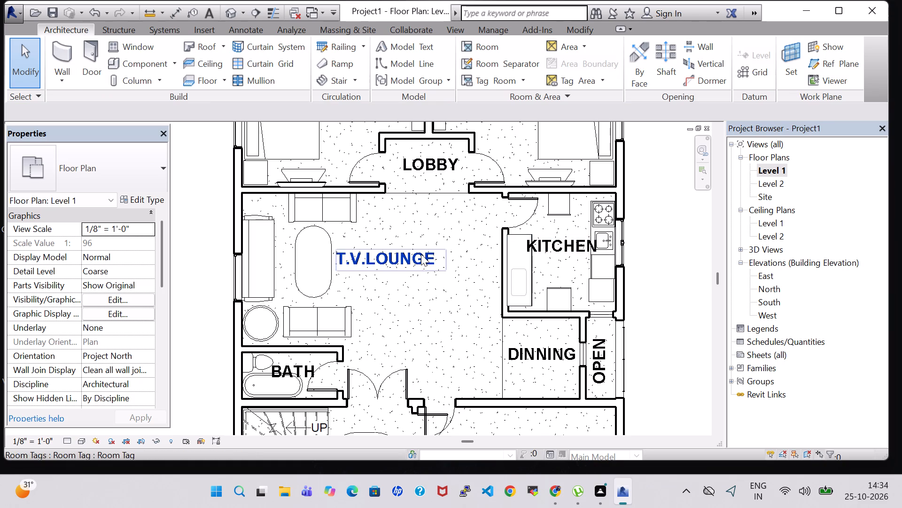
# Copy the bedroom's TV stand into the T.V. lounge near the kitchen wall and rotate the copy 90° so its wide side faces the sofas.
pyautogui.click(315, 166)
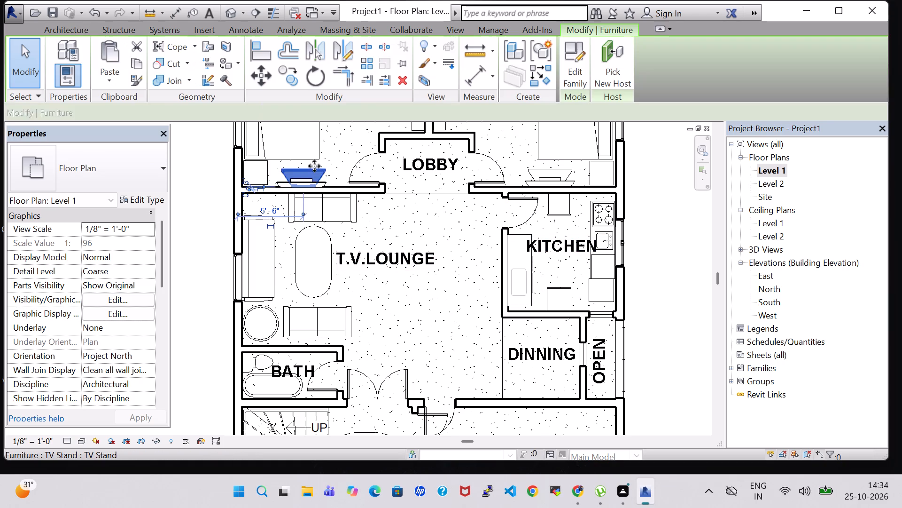
pyautogui.click(131, 63)
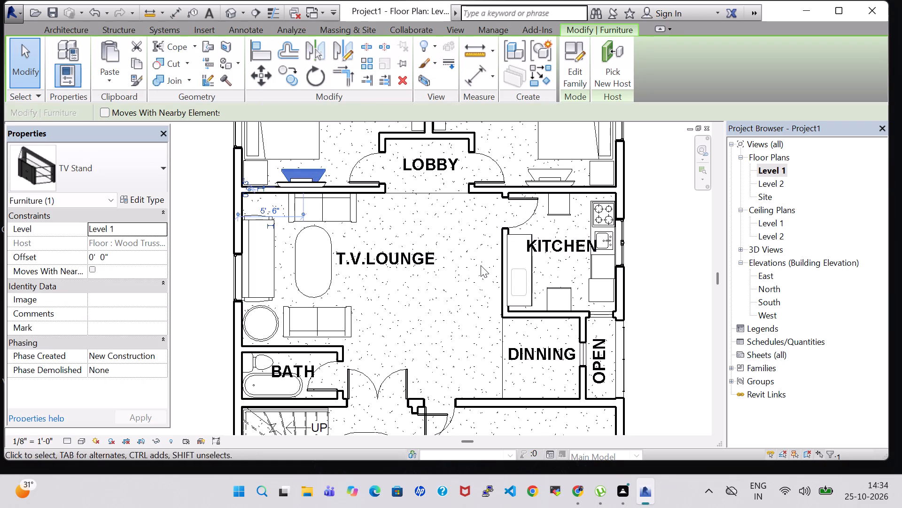
pyautogui.click(107, 79)
pyautogui.click(132, 103)
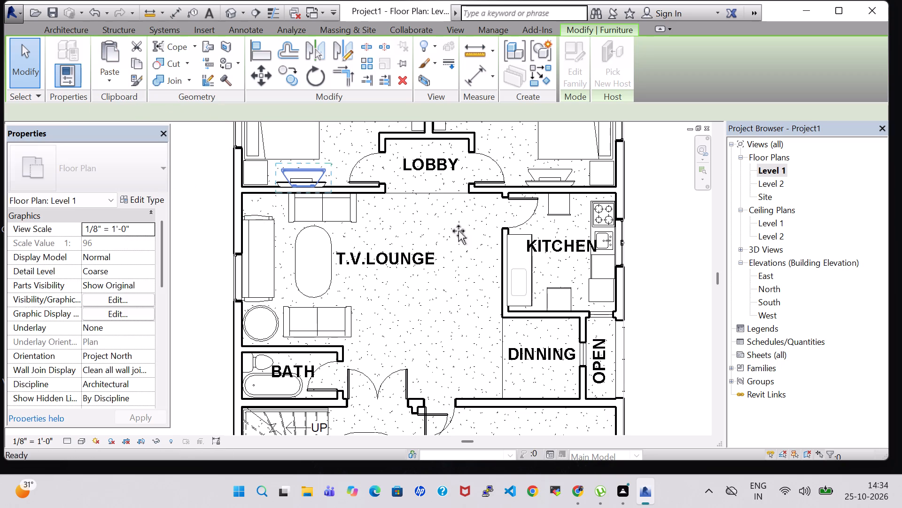
pyautogui.scroll(1, 468, 286)
pyautogui.press('space')
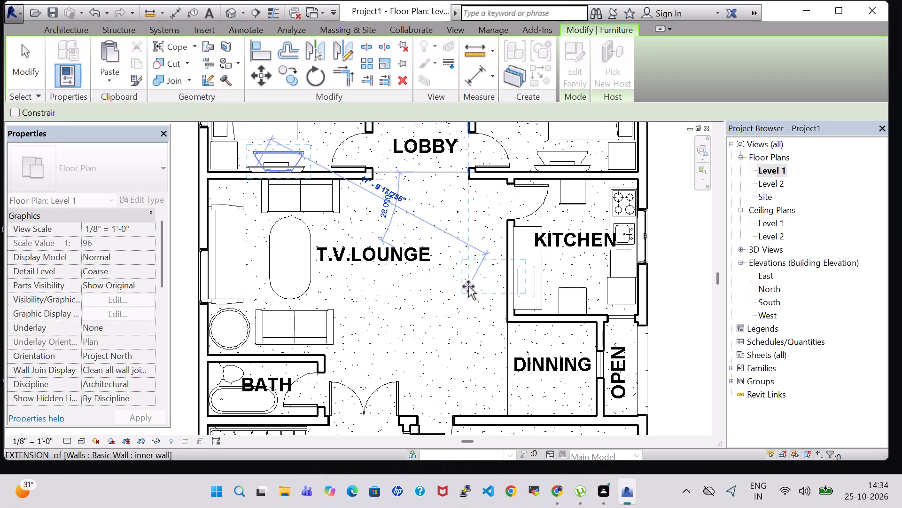
pyautogui.press('space')
pyautogui.click(450, 284)
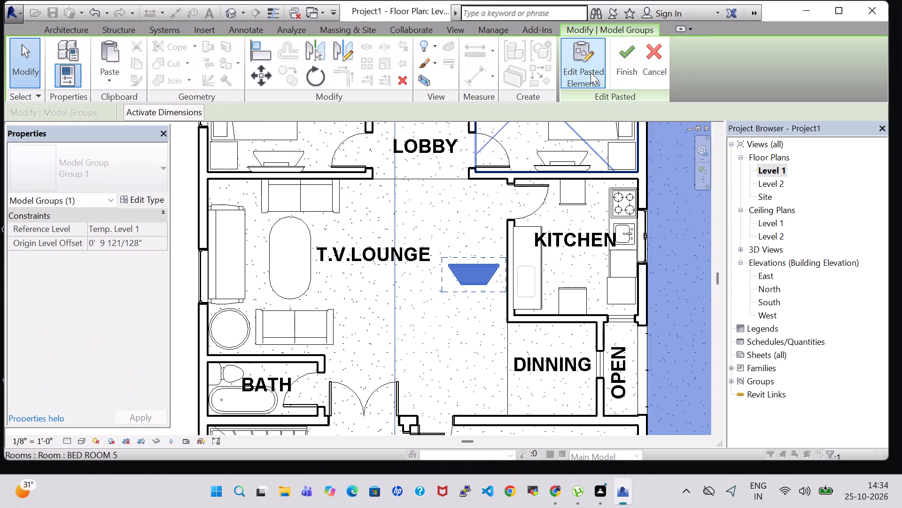
pyautogui.click(614, 73)
pyautogui.press('space')
pyautogui.click(479, 271)
pyautogui.press('space')
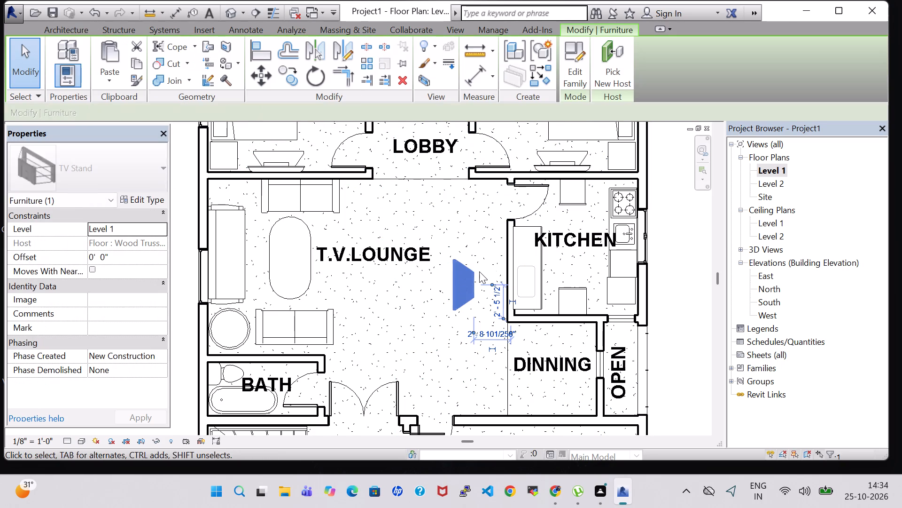
# Nudge the TV stand against the kitchen wall, with its centre about 3' 0 1/2" from the wall between kitchen and dining area.
pyautogui.press('Right')
pyautogui.press('Right')
pyautogui.press('Up')
pyautogui.press('Right')
pyautogui.press('Right')
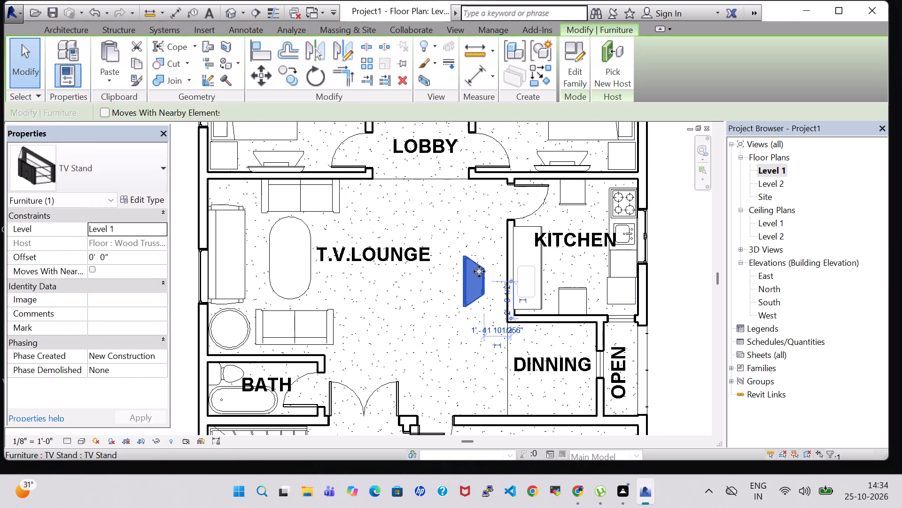
pyautogui.scroll(1, 479, 271)
pyautogui.press('Right')
pyautogui.press('Right')
pyautogui.press('Up')
pyautogui.press('Right')
pyautogui.press('Right')
pyautogui.press('Up')
pyautogui.press('Right')
pyautogui.press('Right')
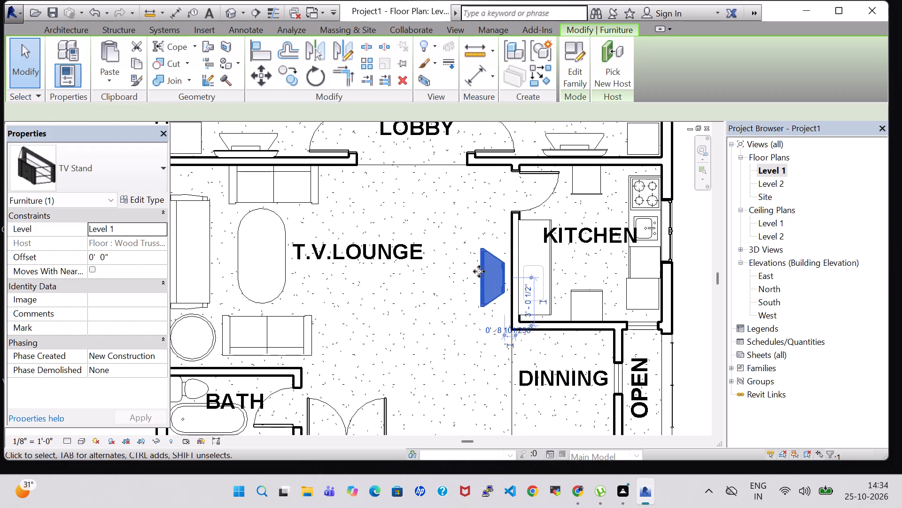
pyautogui.press('Right')
pyautogui.press('Right')
pyautogui.press('Right')
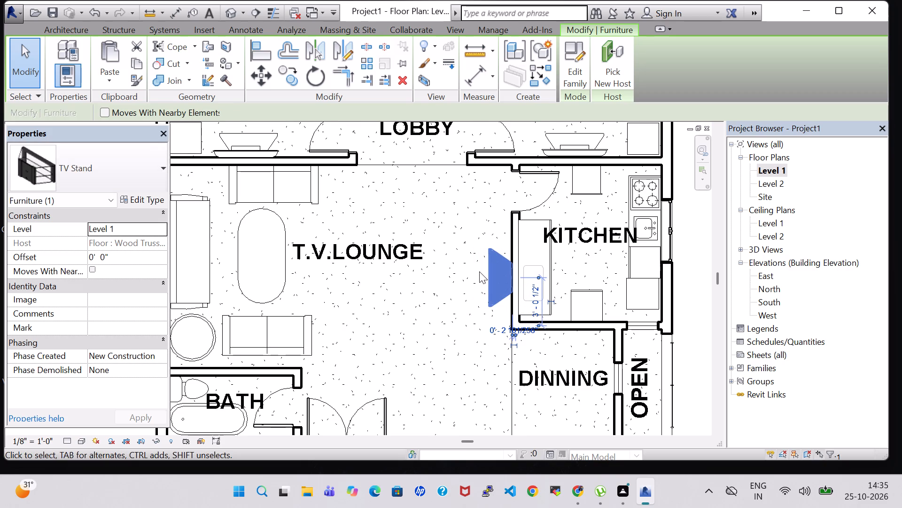
pyautogui.click(699, 275)
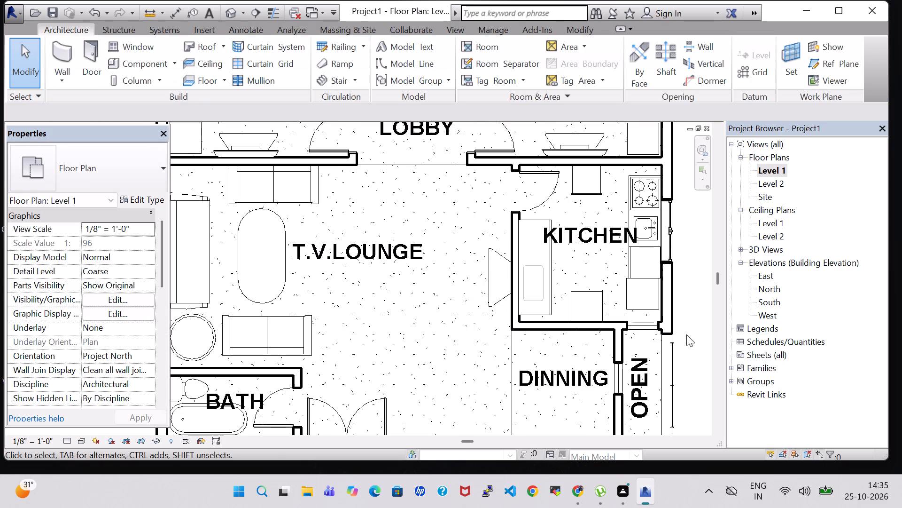
# Copy the bedroom's 50" TV - Flat Screen to the clipboard.
pyautogui.click(257, 154)
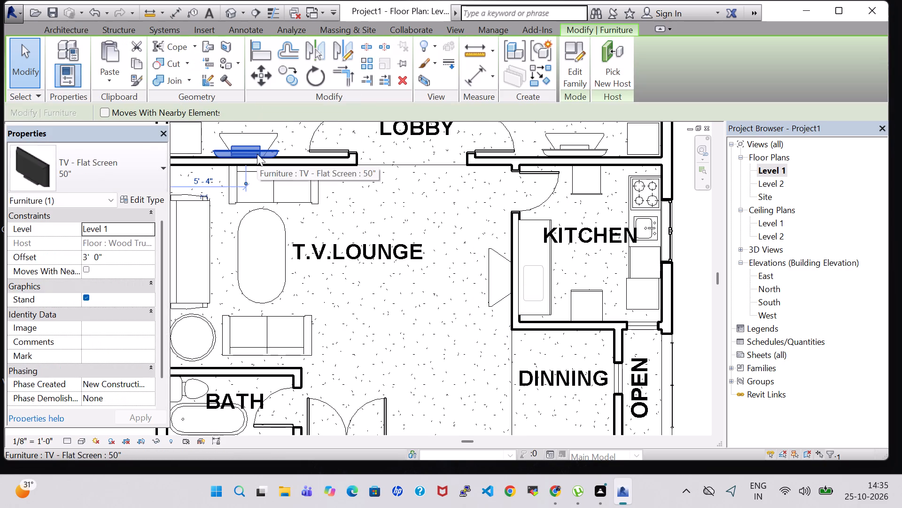
pyautogui.click(140, 63)
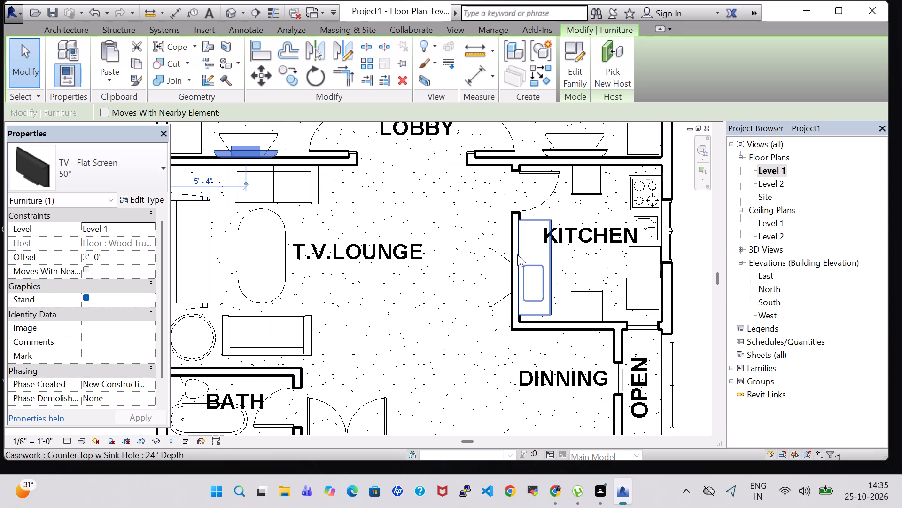
pyautogui.click(134, 62)
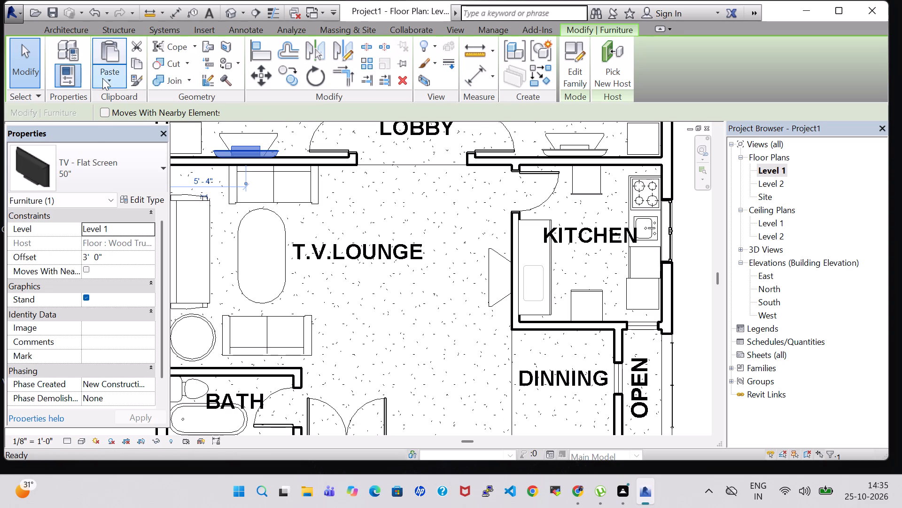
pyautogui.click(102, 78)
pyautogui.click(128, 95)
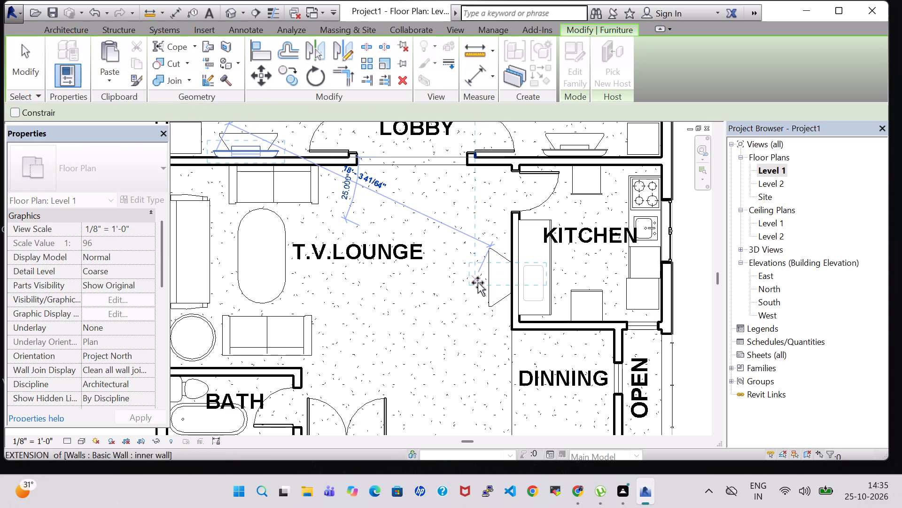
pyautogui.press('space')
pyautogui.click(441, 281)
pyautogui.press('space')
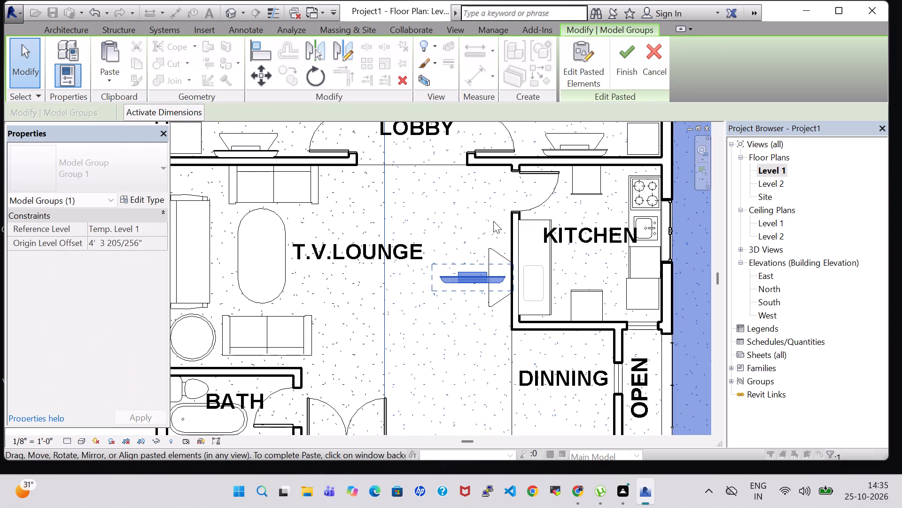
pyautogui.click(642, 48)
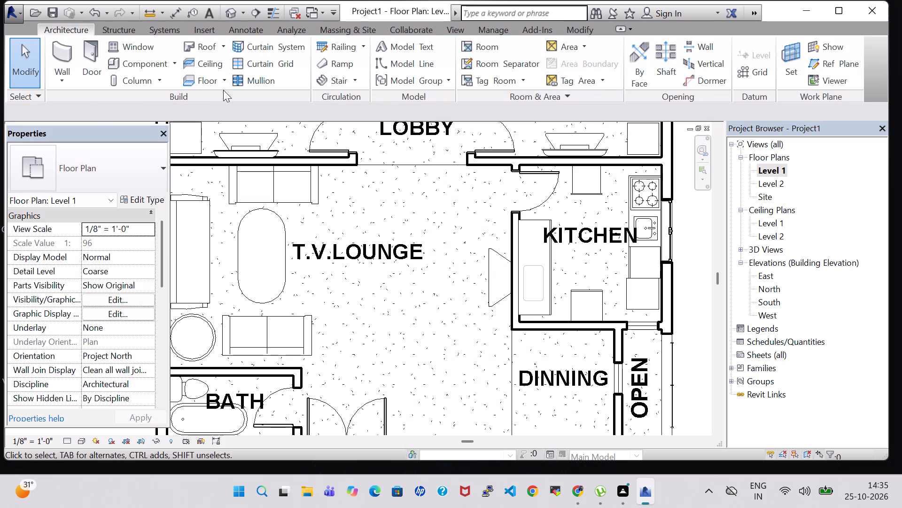
# Paste the copied 50" flat-screen TV into the T.V. lounge between the oval table and the TV stand, and select it.
pyautogui.click(149, 70)
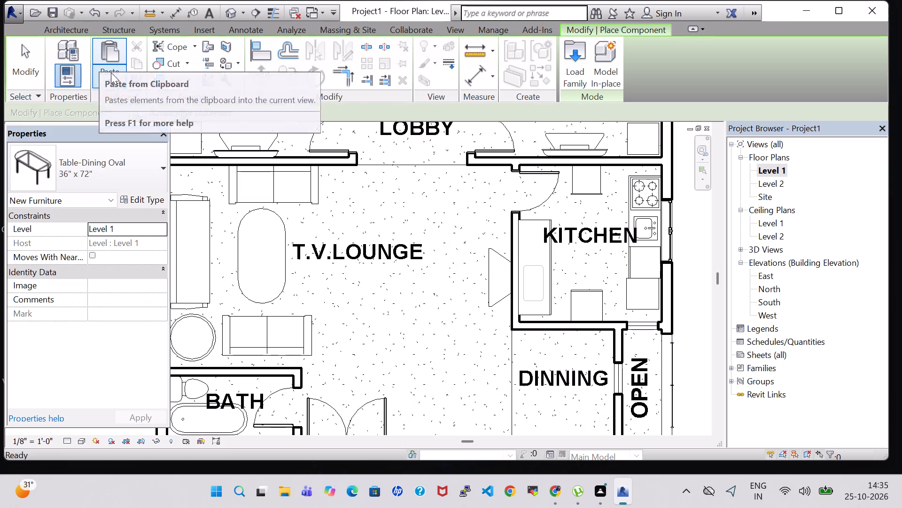
pyautogui.click(111, 72)
pyautogui.click(131, 100)
pyautogui.click(403, 276)
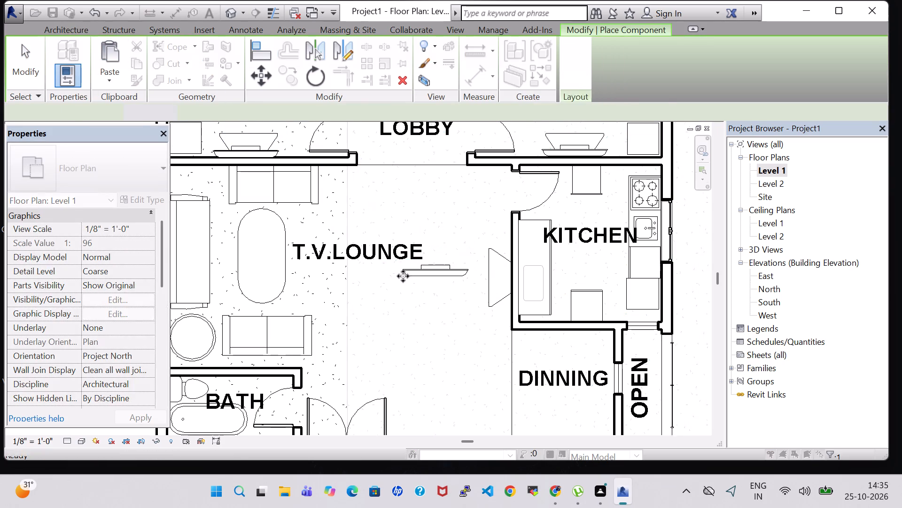
pyautogui.press('Escape')
pyautogui.press('Escape')
pyautogui.click(446, 265)
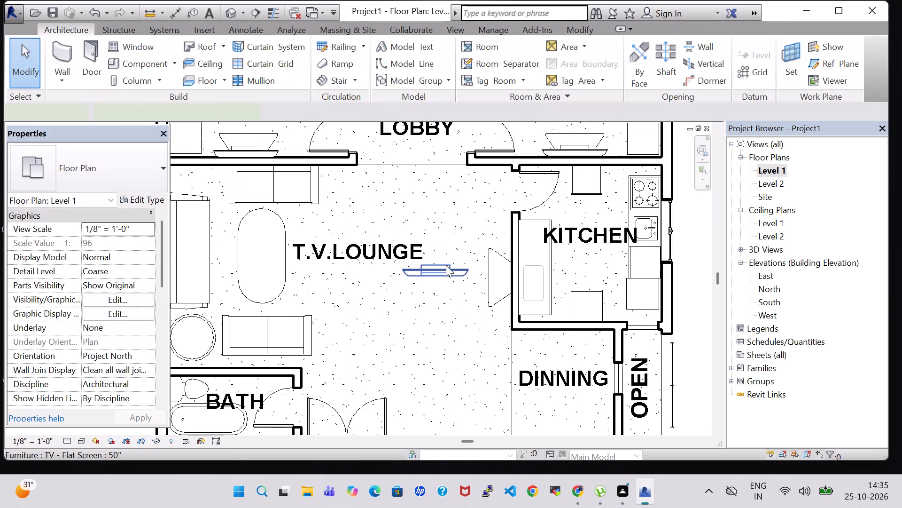
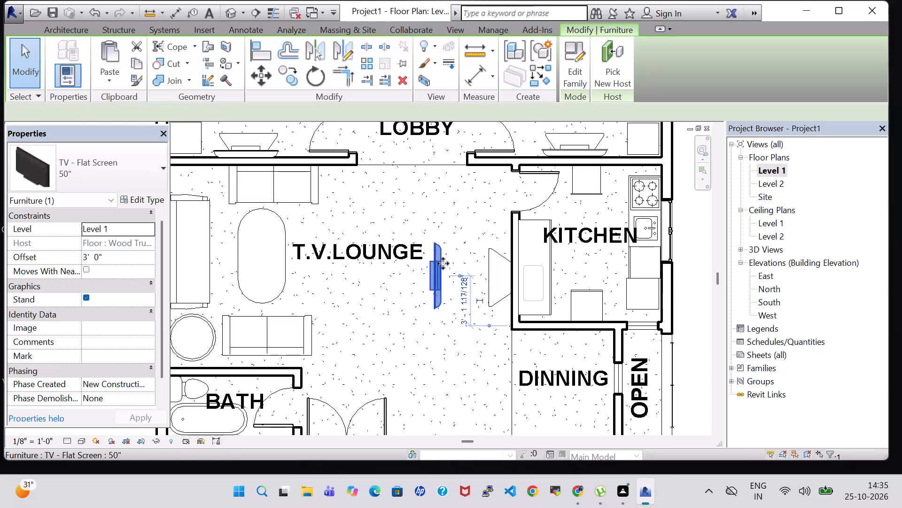
# Move the 50" flat-screen TV across the T.V. lounge until it stands against the kitchen wall.
pyautogui.press('Right')
pyautogui.press('Right')
pyautogui.press('Right')
pyautogui.press('Right')
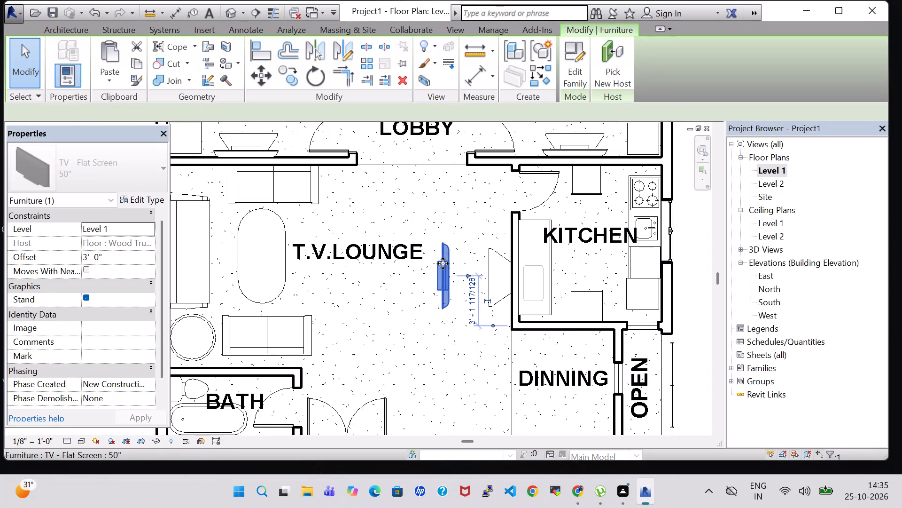
pyautogui.press('Right')
pyautogui.press('Right')
pyautogui.press('Right')
pyautogui.press('Right')
pyautogui.press('Right')
pyautogui.press('Right')
pyautogui.press('Right')
pyautogui.press('Right')
pyautogui.press('Right')
pyautogui.press('Right')
pyautogui.press('Right')
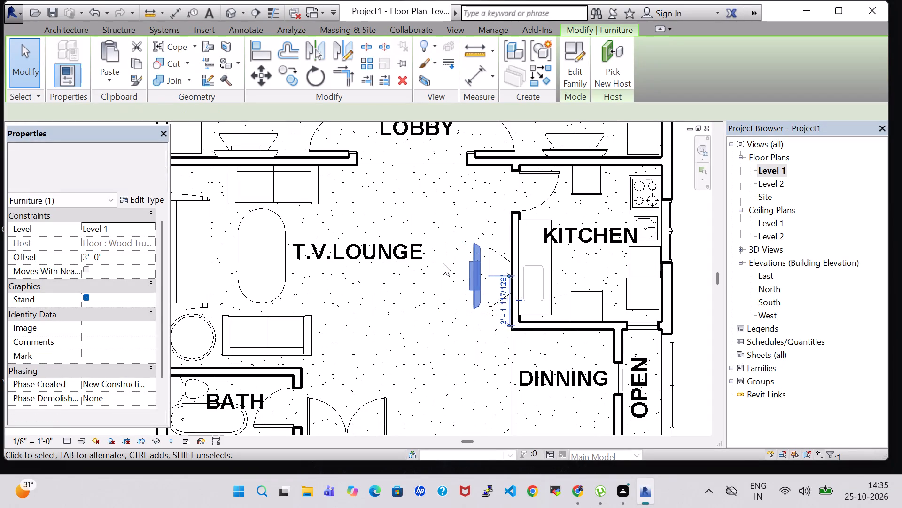
pyautogui.press('Right')
pyautogui.press('Right')
pyautogui.press('Right')
pyautogui.press('Right')
pyautogui.press('Right')
pyautogui.press('Right')
pyautogui.press('Right')
pyautogui.press('Right')
pyautogui.press('Right')
pyautogui.press('Right')
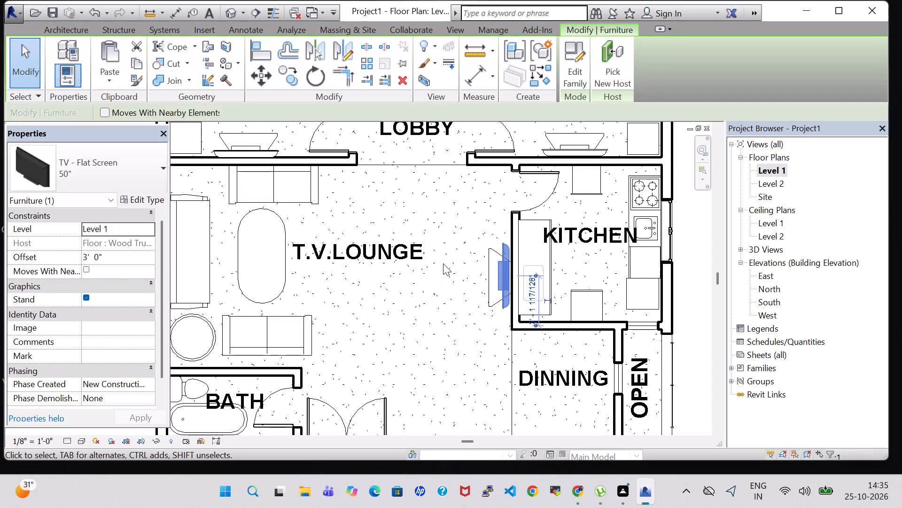
pyautogui.press('Right')
pyautogui.press('Left')
pyautogui.press('Right')
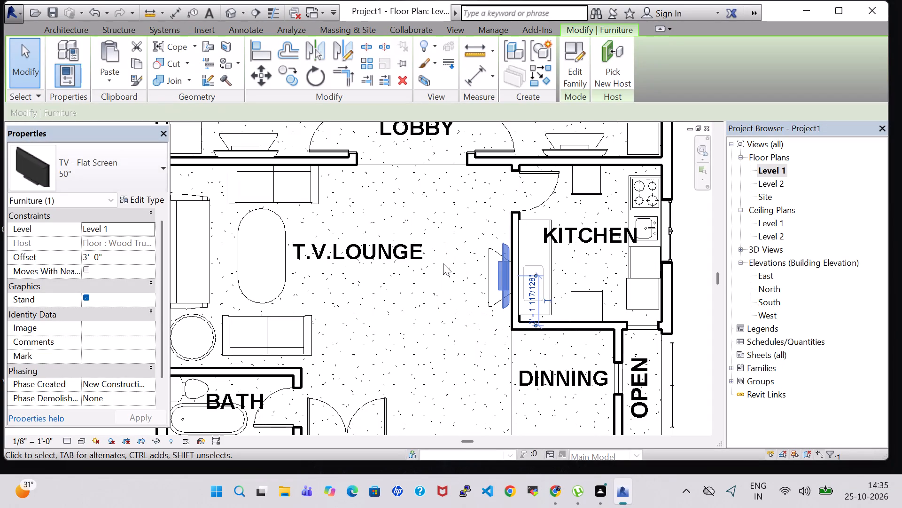
pyautogui.click(691, 276)
# Load the Chair-Corbu family from the Furniture > Seating folder of the US Imperial library.
pyautogui.scroll(-2, 400, 247)
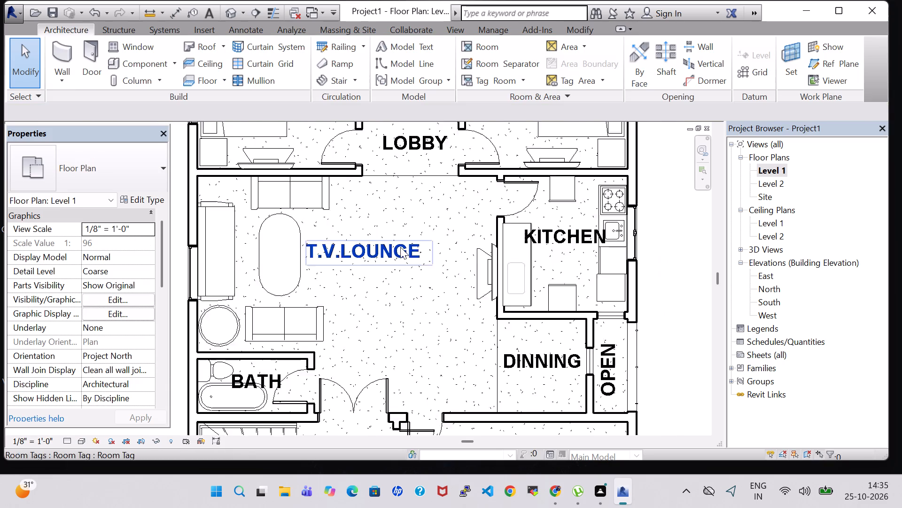
pyautogui.scroll(-1, 400, 247)
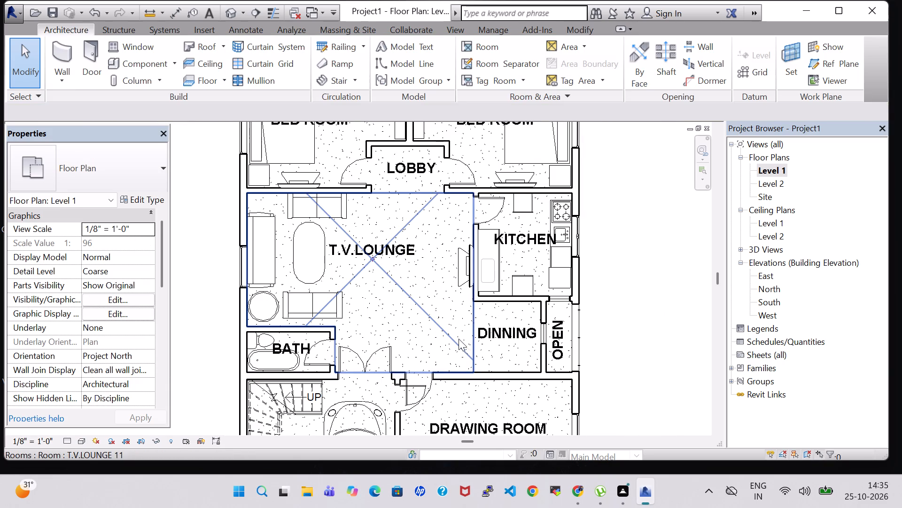
pyautogui.click(126, 64)
pyautogui.click(583, 70)
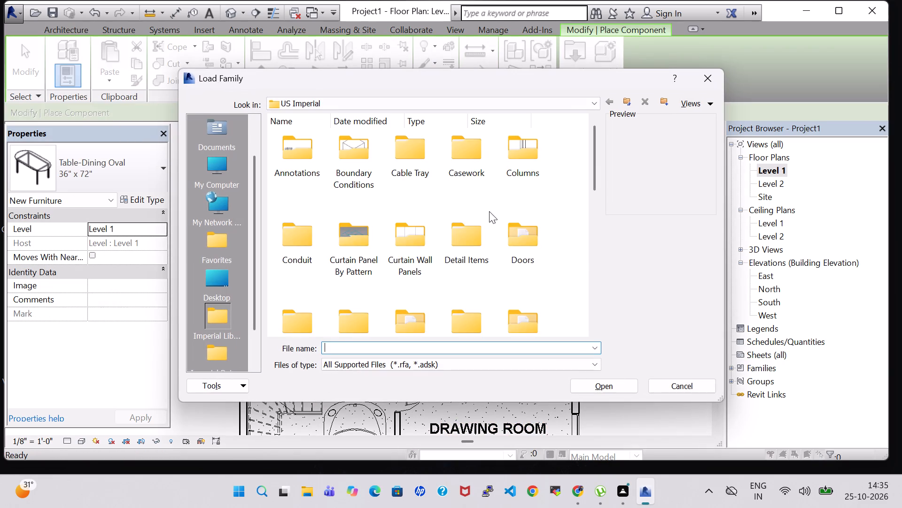
pyautogui.scroll(-2, 489, 213)
pyautogui.scroll(-1, 386, 193)
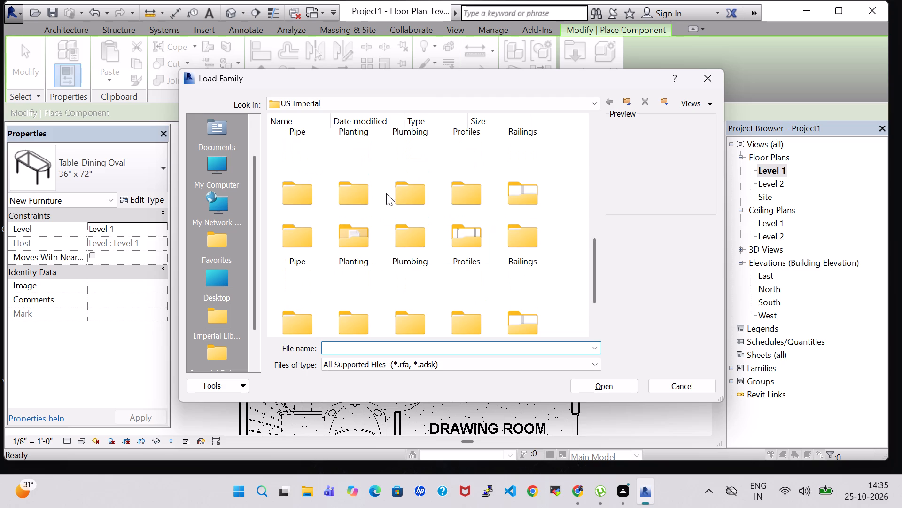
pyautogui.scroll(2, 373, 196)
pyautogui.doubleClick(512, 181)
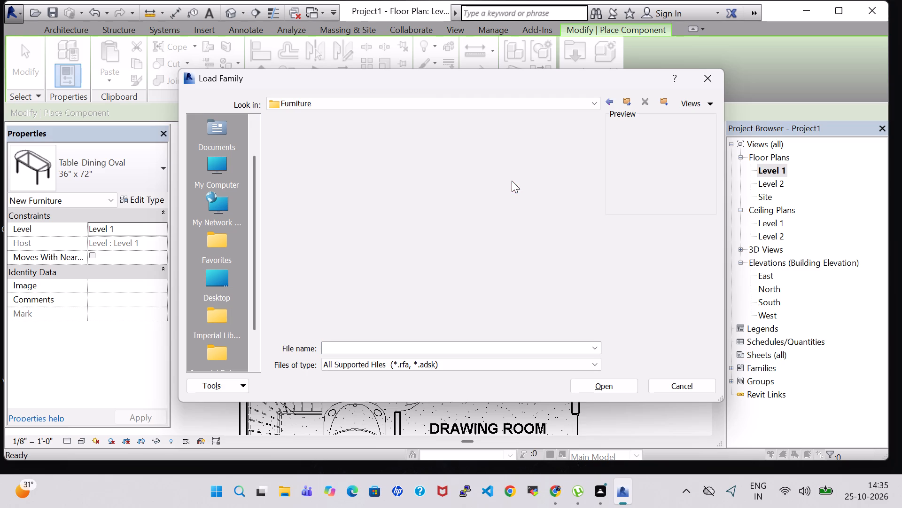
pyautogui.doubleClick(351, 140)
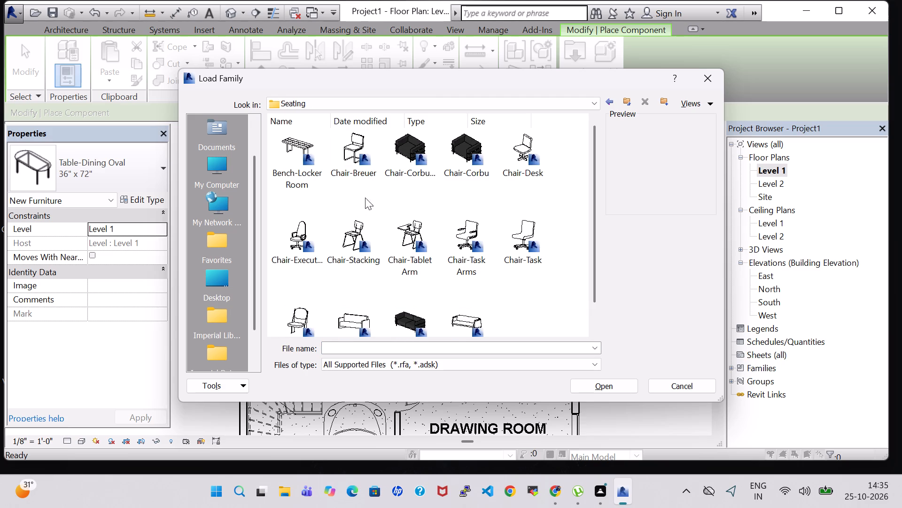
pyautogui.scroll(-1, 393, 192)
pyautogui.scroll(1, 404, 250)
pyautogui.click(470, 156)
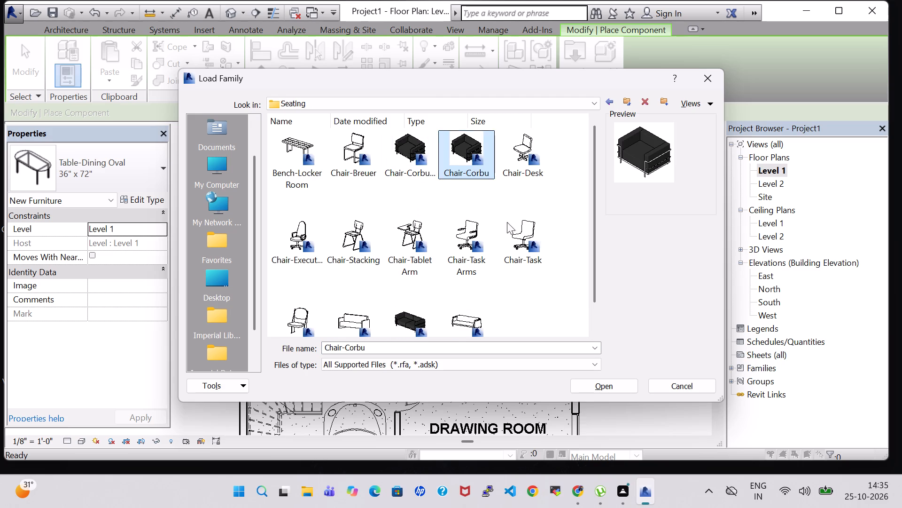
pyautogui.click(609, 383)
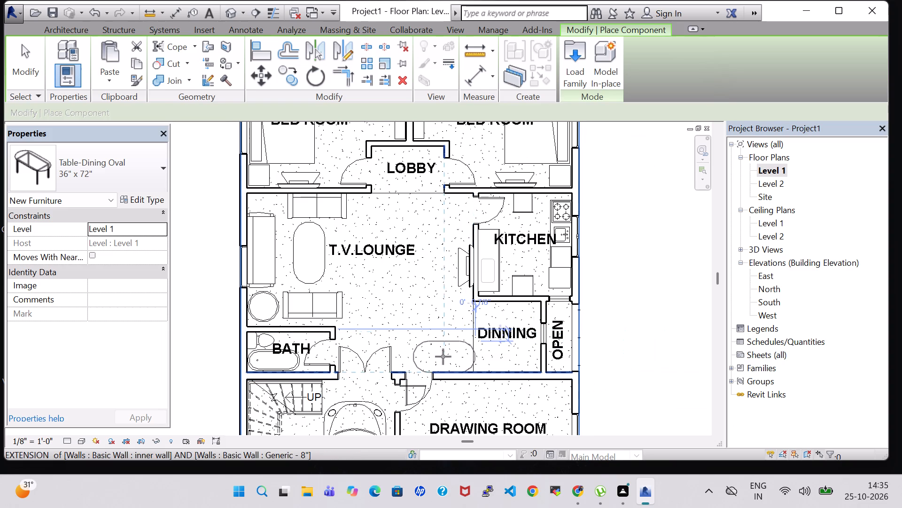
pyautogui.press('Escape')
pyautogui.press('Escape')
pyautogui.press('Escape')
pyautogui.press('Escape')
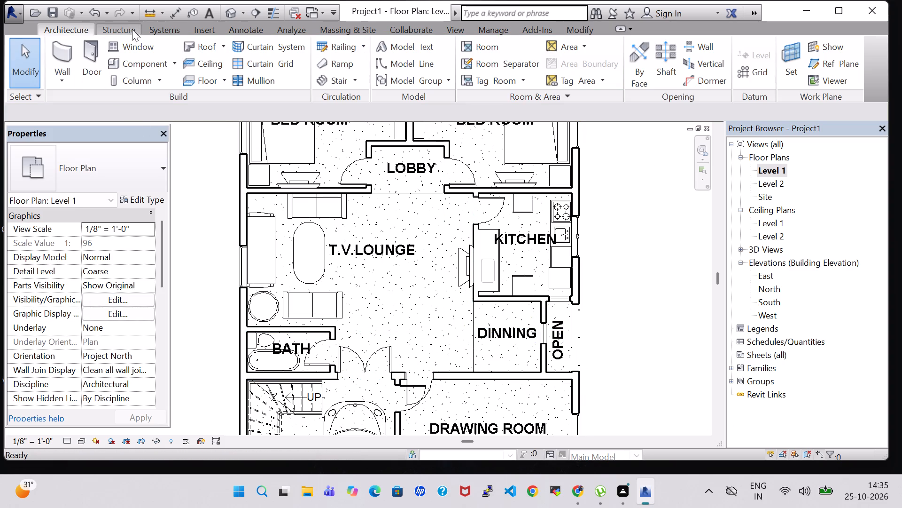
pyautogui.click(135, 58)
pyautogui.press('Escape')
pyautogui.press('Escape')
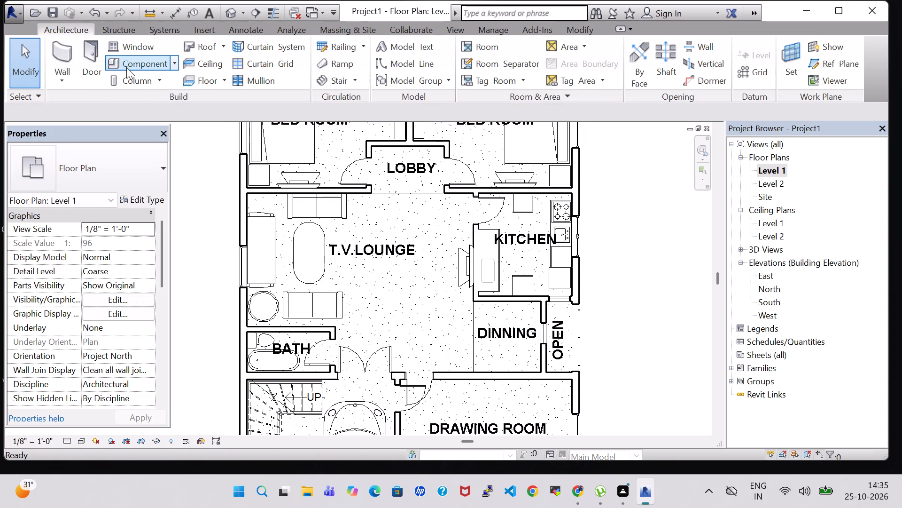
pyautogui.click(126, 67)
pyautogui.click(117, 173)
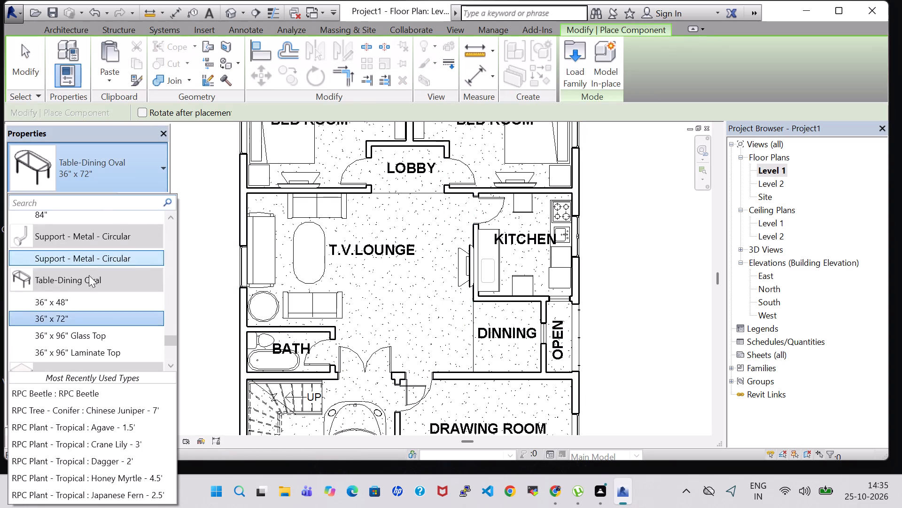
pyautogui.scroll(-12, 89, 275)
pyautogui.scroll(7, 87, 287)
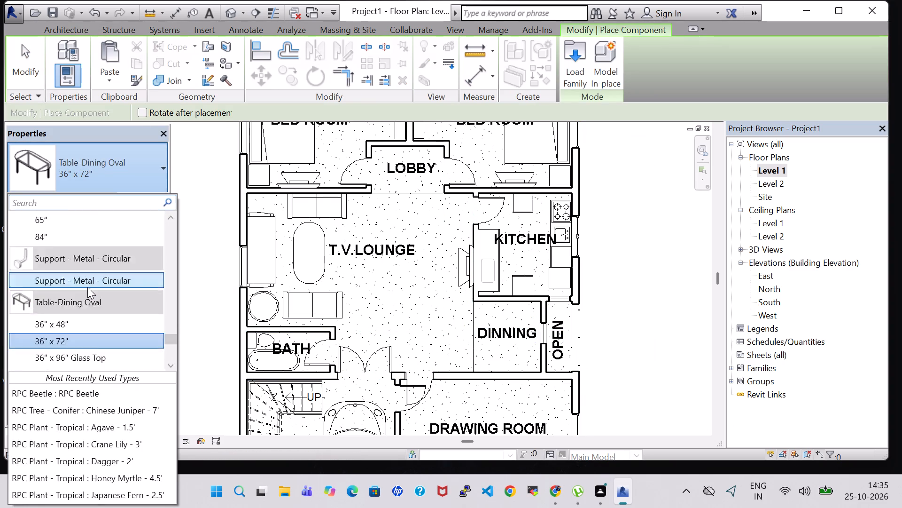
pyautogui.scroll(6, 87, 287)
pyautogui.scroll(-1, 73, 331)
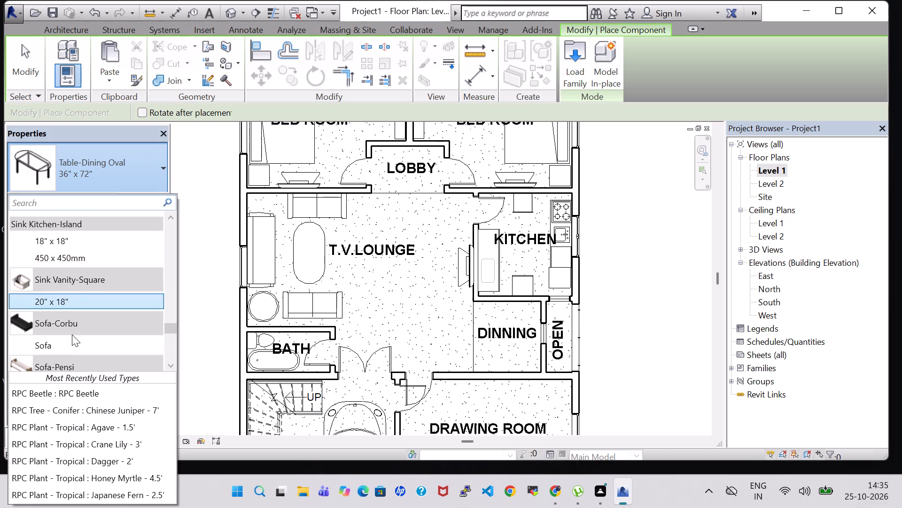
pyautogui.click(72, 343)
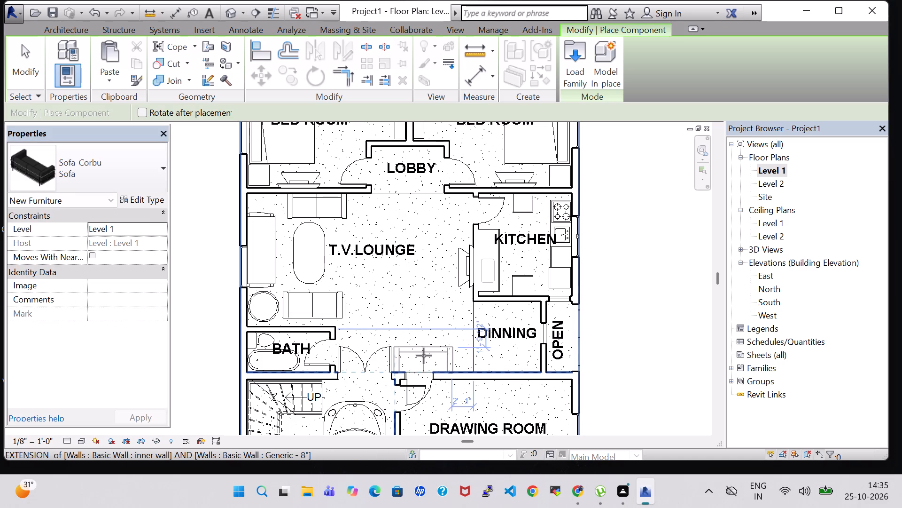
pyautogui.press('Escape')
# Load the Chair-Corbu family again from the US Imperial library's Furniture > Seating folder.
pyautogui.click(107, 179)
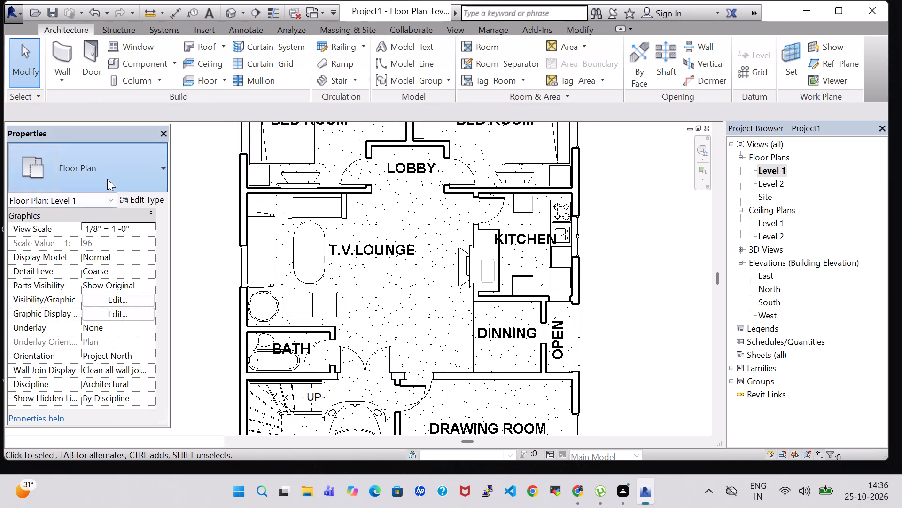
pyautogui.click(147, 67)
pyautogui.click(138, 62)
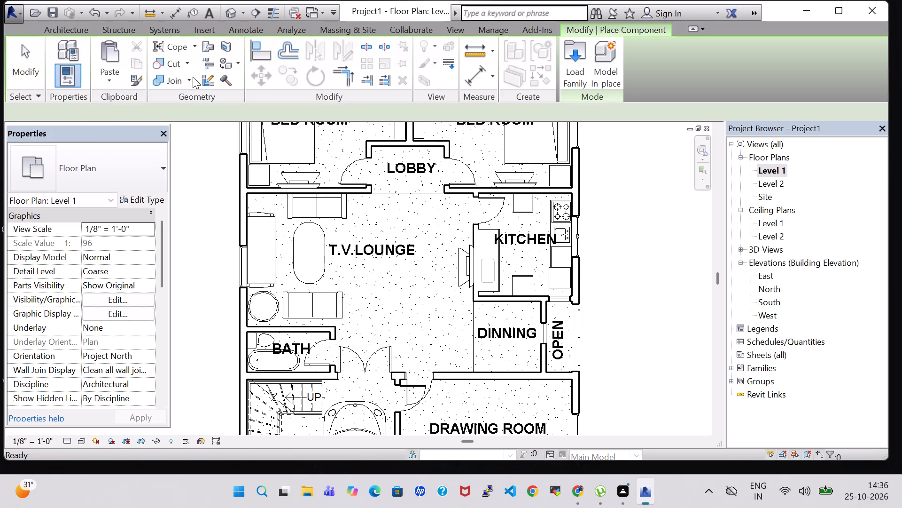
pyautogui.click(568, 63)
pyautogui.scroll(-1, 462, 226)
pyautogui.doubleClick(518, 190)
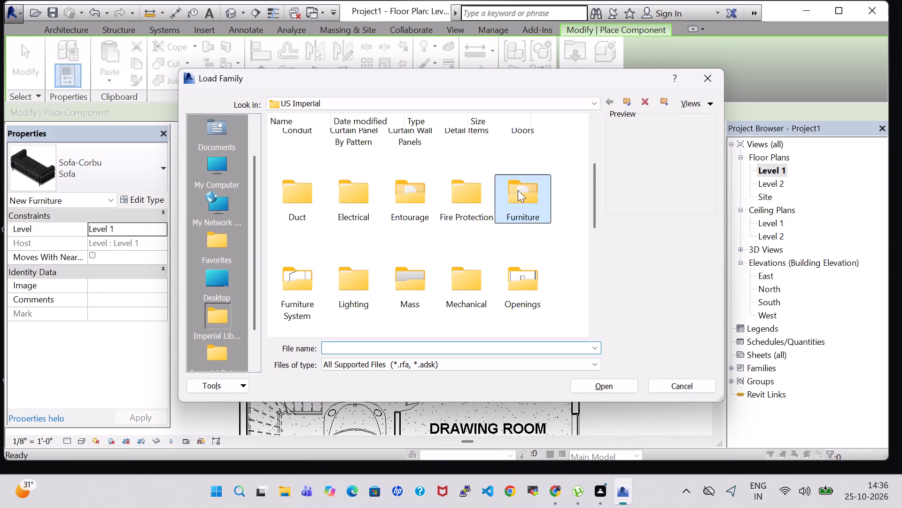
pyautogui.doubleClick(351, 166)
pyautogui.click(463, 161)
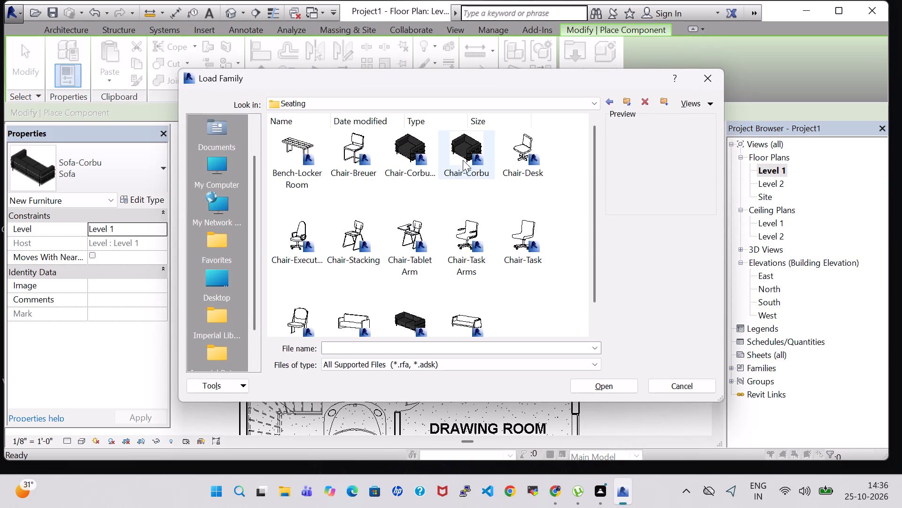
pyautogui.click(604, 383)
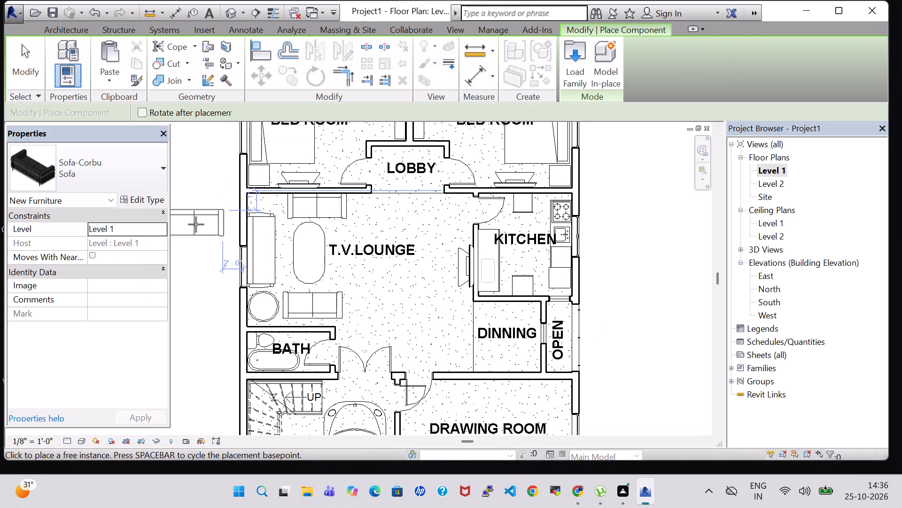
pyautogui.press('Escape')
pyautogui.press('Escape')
# Place a Chair-Corbu chair beside the dining area, its back to the drawing room wall, about 3'-9" from the wall stub at the door.
pyautogui.click(133, 167)
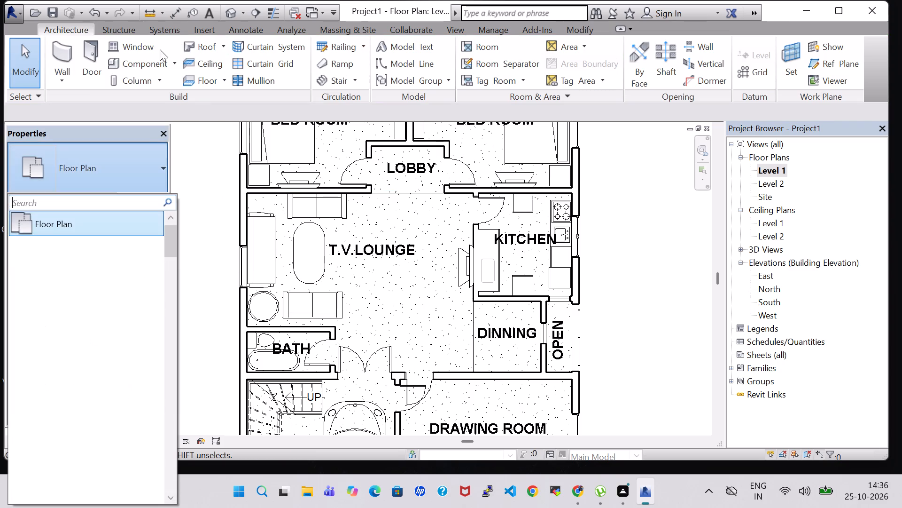
pyautogui.click(146, 65)
pyautogui.click(137, 67)
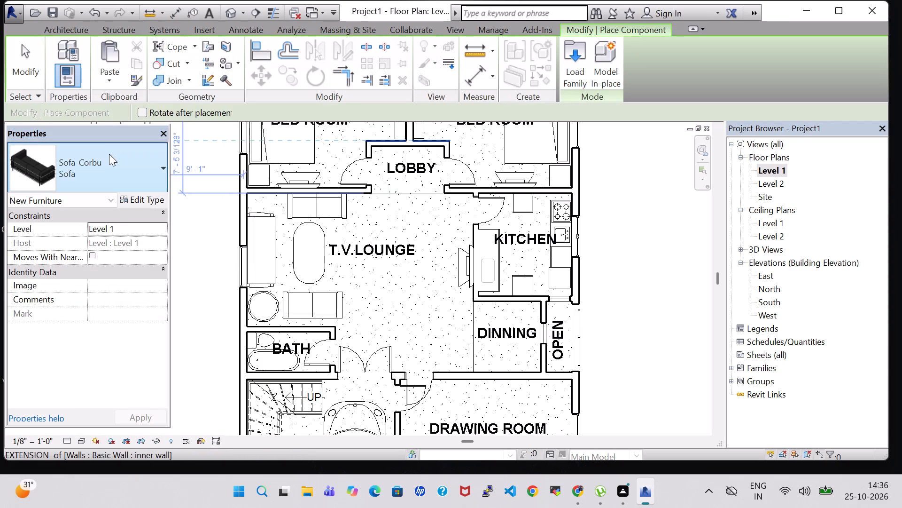
pyautogui.click(105, 154)
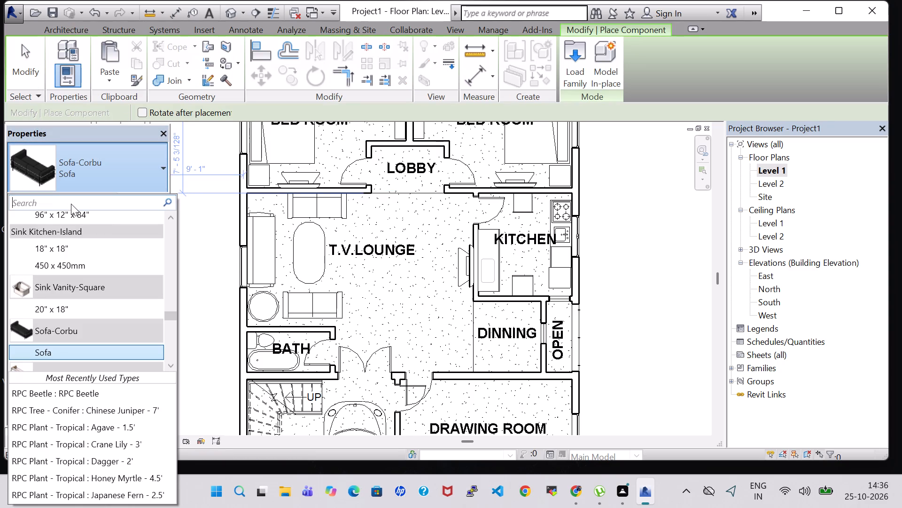
pyautogui.press('c')
pyautogui.press('o')
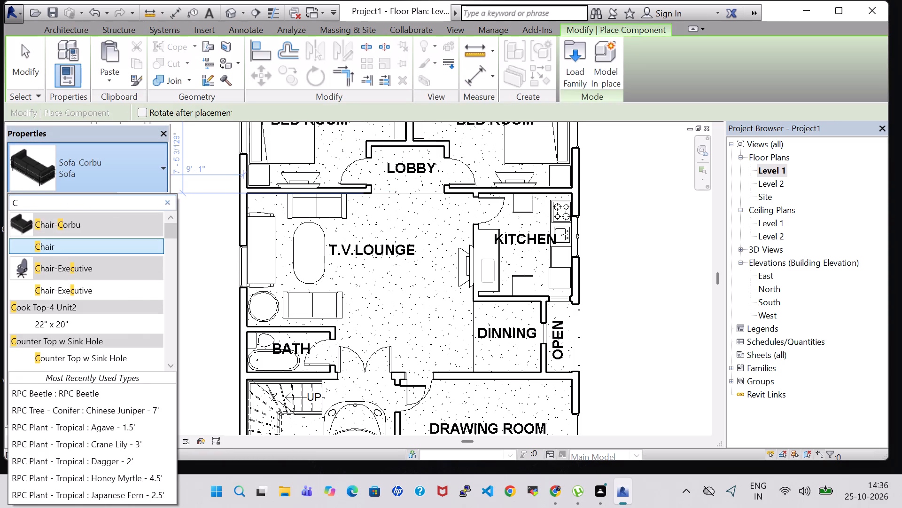
pyautogui.click(83, 245)
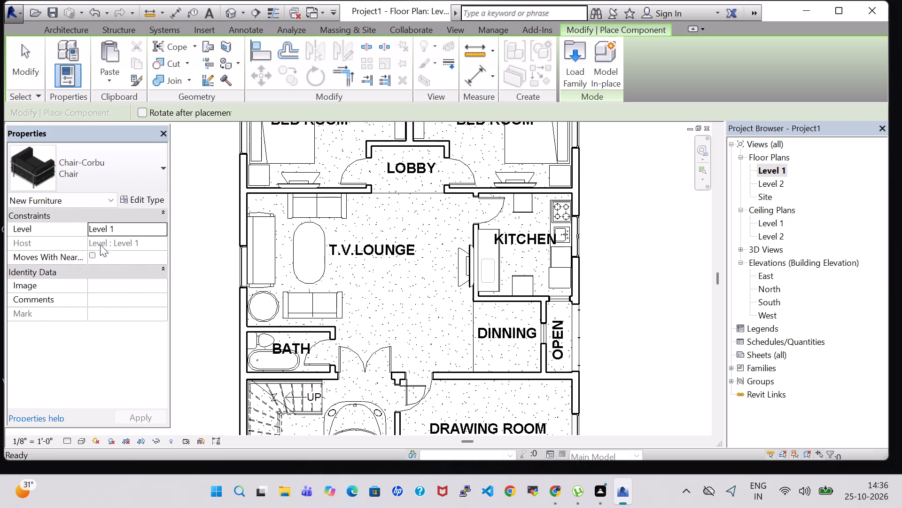
pyautogui.press('space')
pyautogui.press('space')
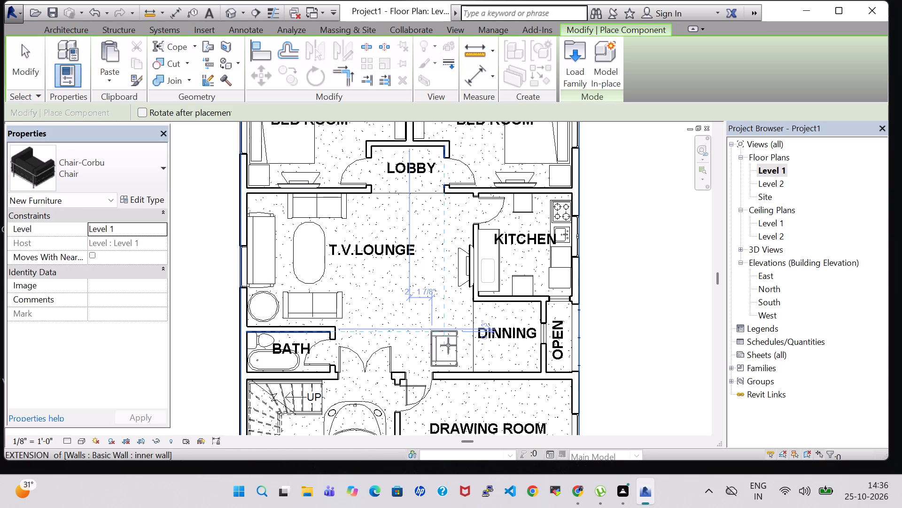
pyautogui.press('space')
pyautogui.press('space')
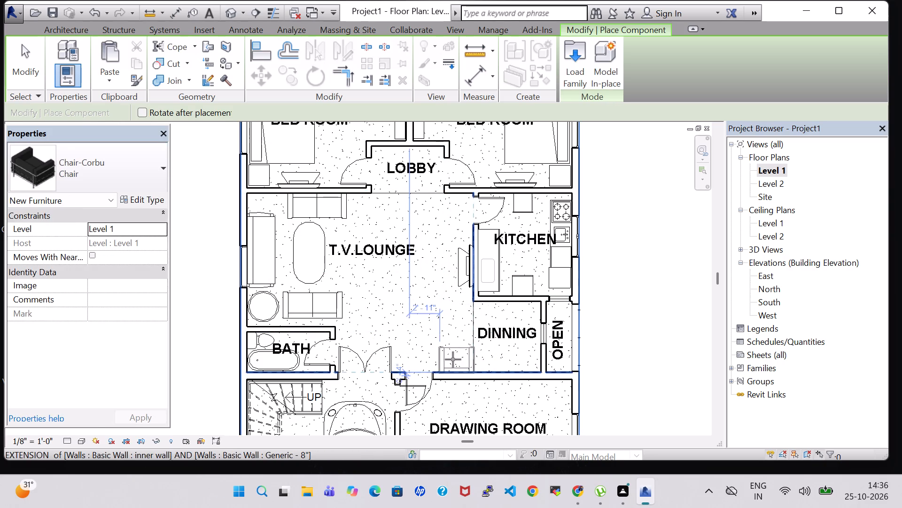
pyautogui.scroll(5, 451, 359)
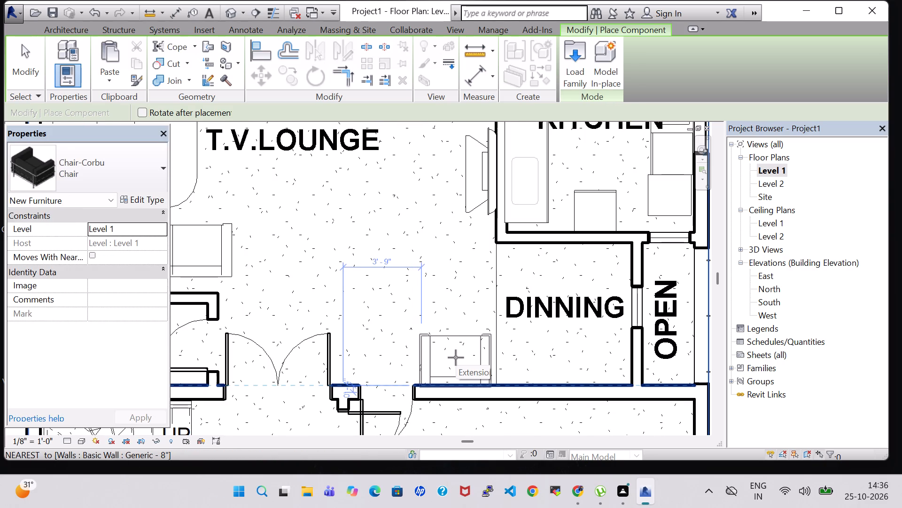
pyautogui.click(456, 357)
pyautogui.press('Escape')
pyautogui.press('Escape')
# Nudge the new Chair-Corbu chair slightly away from the drawing room wall, towards the T.V. lounge.
pyautogui.click(451, 337)
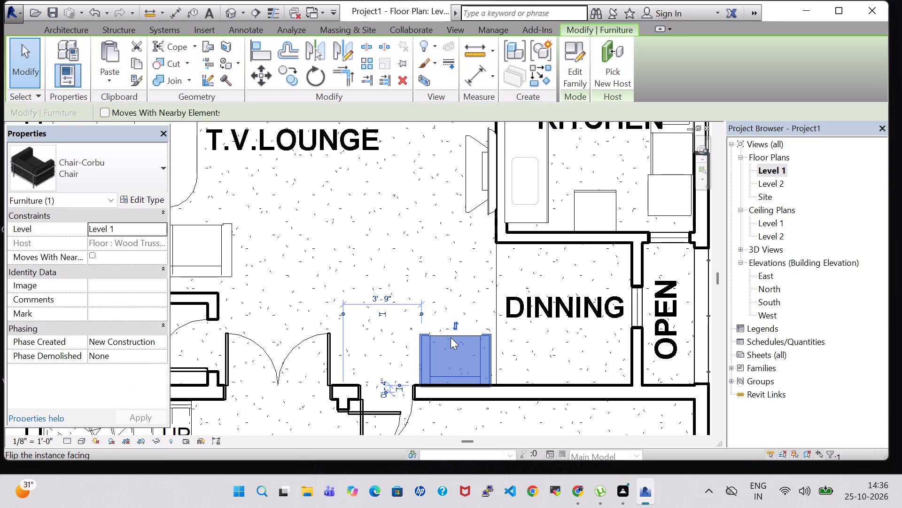
pyautogui.press('Up')
pyautogui.press('Up')
pyautogui.press('Down')
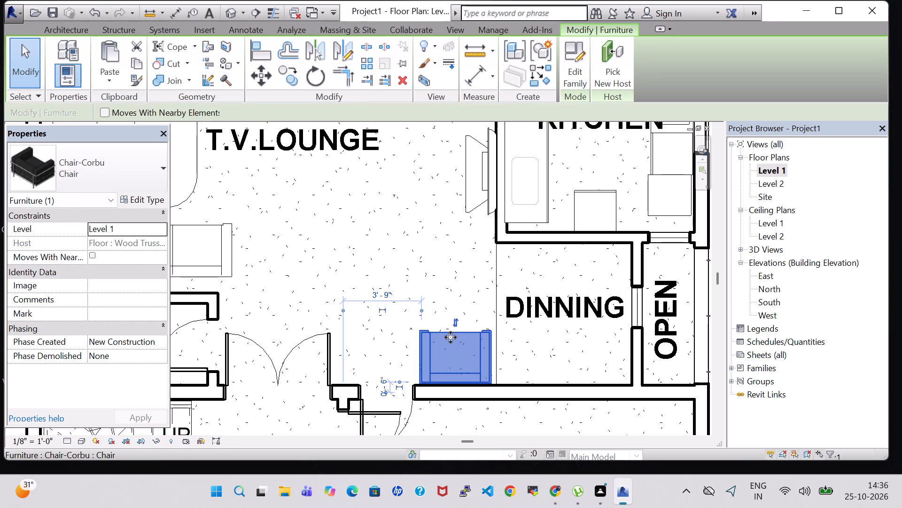
pyautogui.click(271, 235)
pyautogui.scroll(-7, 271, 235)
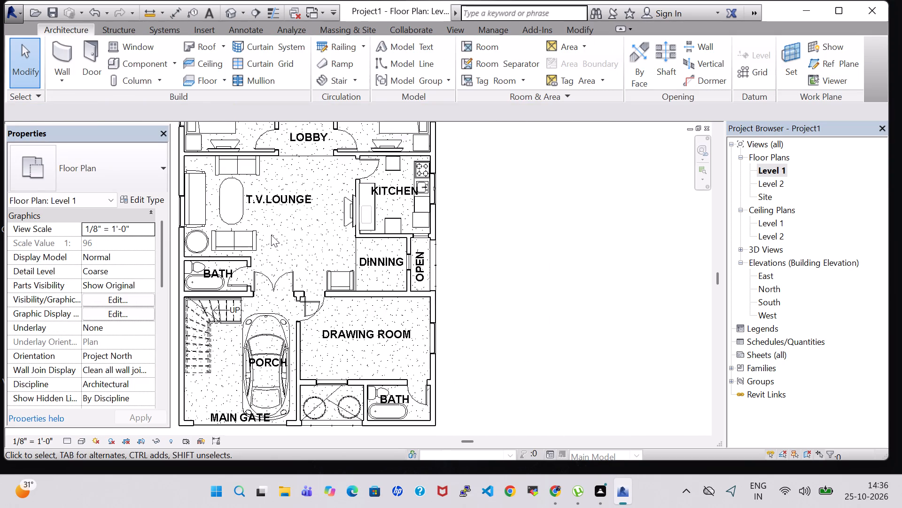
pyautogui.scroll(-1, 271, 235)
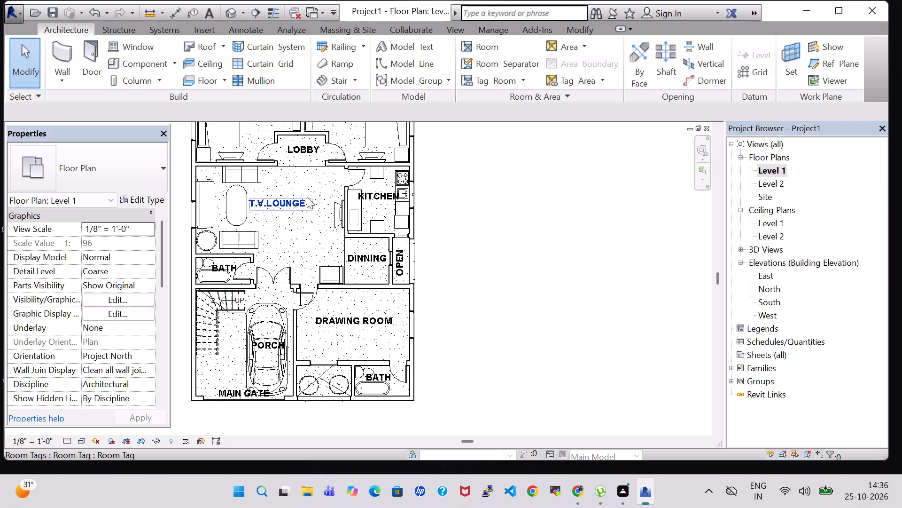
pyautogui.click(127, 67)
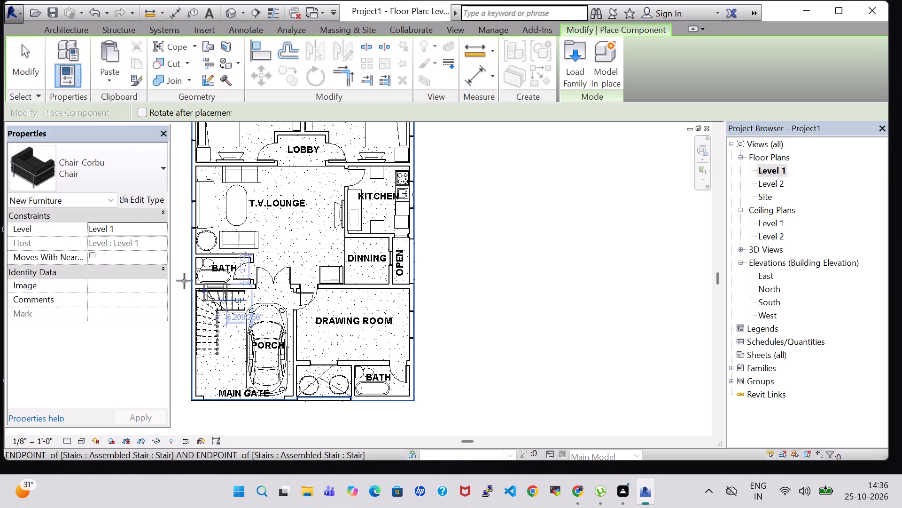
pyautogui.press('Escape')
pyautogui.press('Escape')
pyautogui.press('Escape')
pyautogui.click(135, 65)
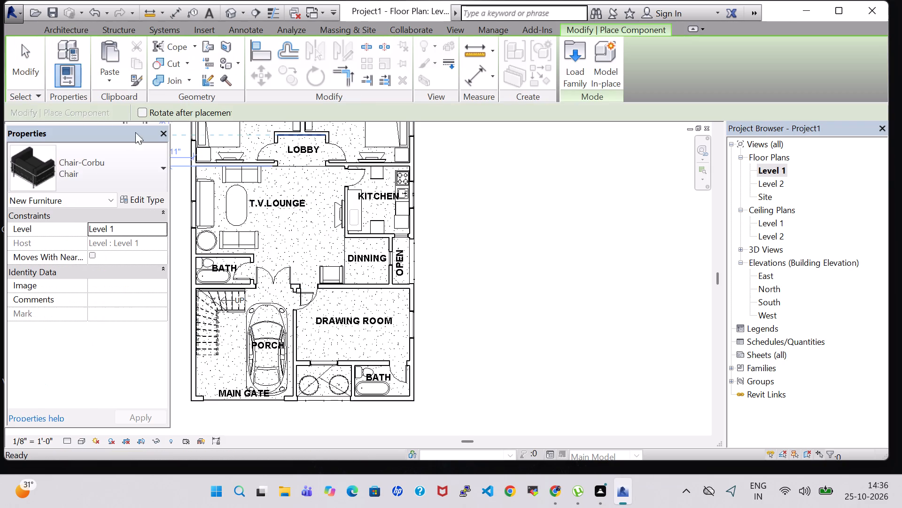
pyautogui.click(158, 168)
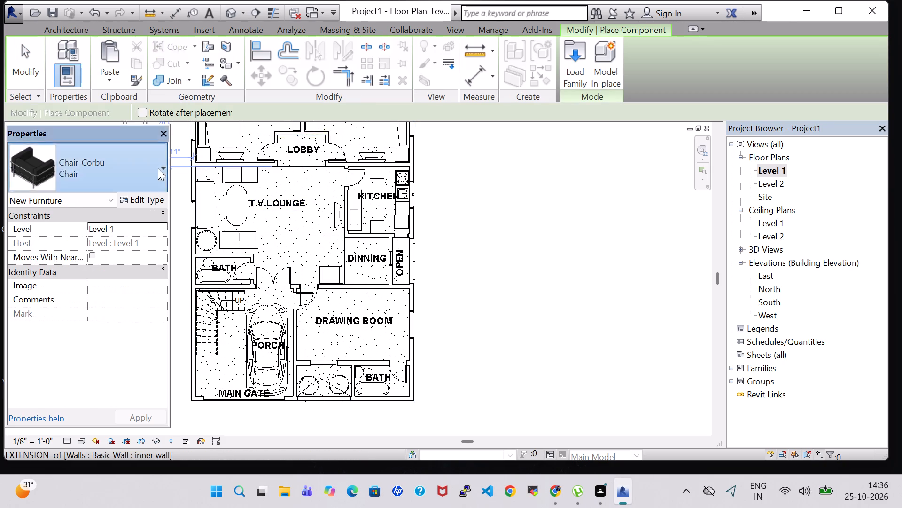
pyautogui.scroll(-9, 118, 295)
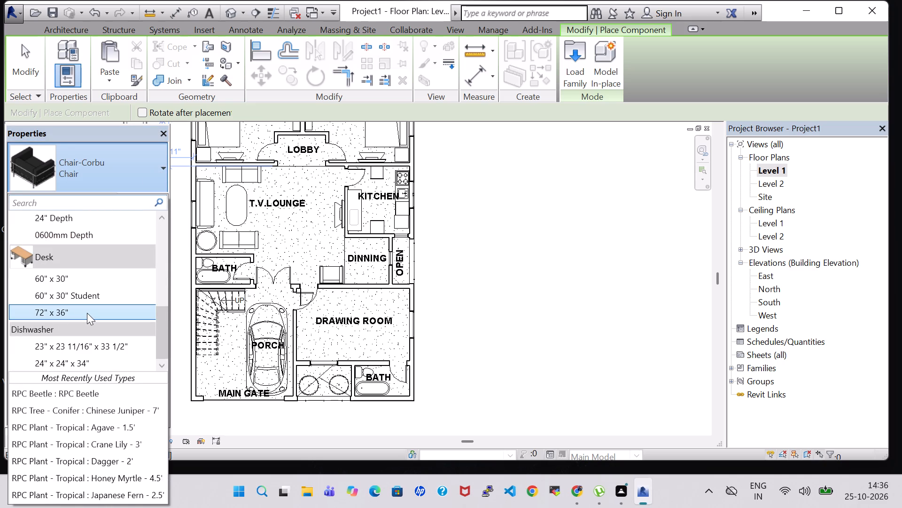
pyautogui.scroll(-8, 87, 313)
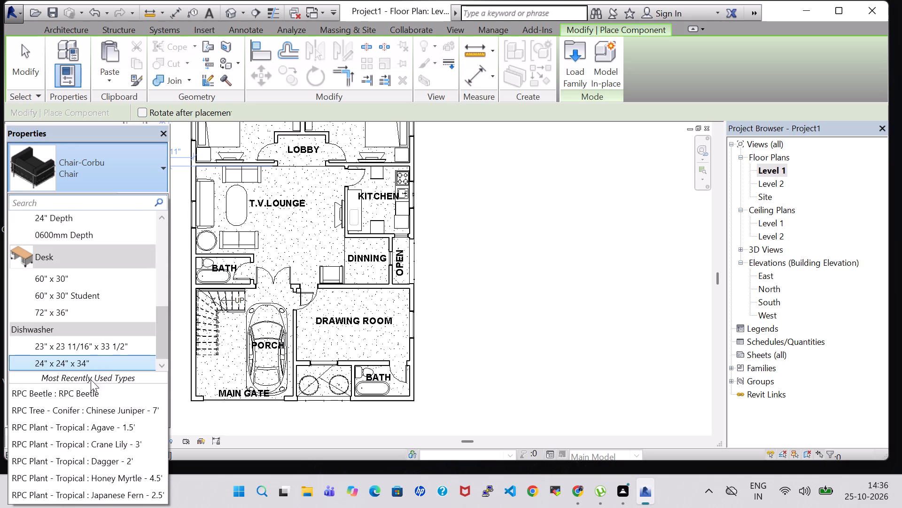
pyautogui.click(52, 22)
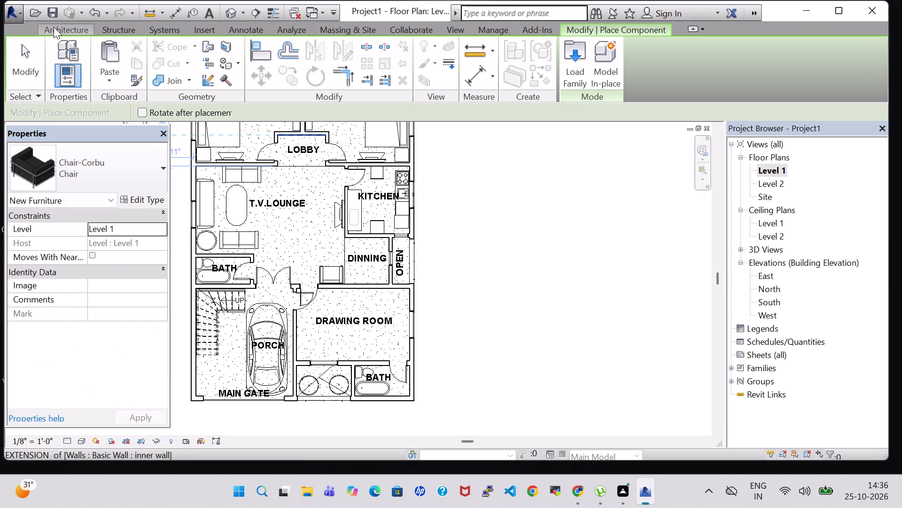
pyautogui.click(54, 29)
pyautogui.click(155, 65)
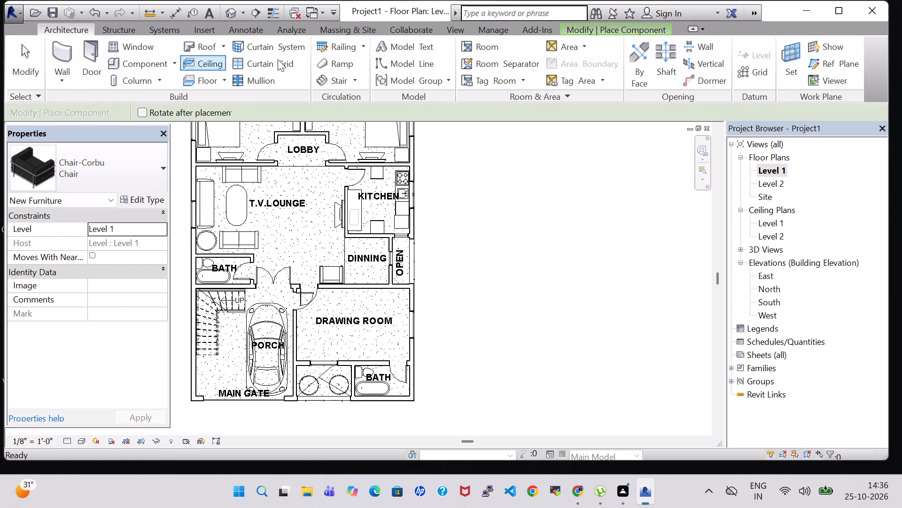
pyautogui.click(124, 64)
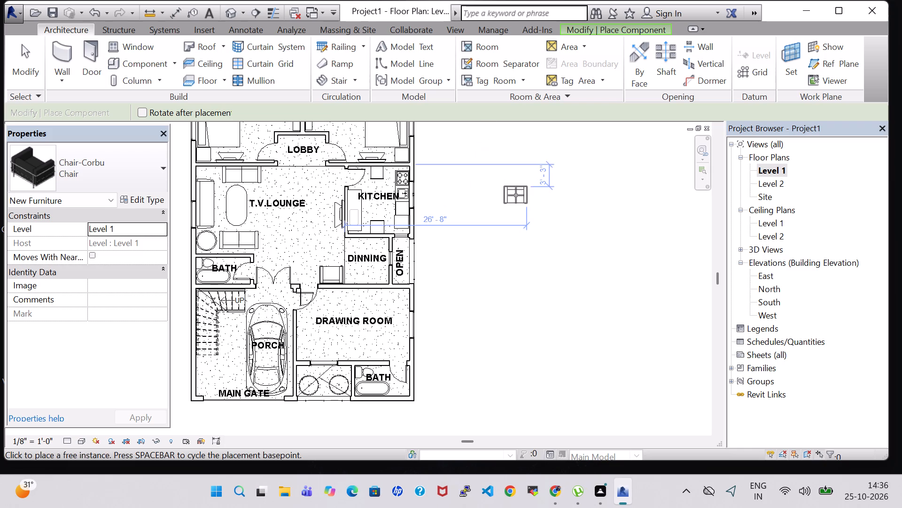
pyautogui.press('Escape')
# Load the RPC Plant - Tropical family from the Planting folder of the US Imperial library.
pyautogui.click(148, 71)
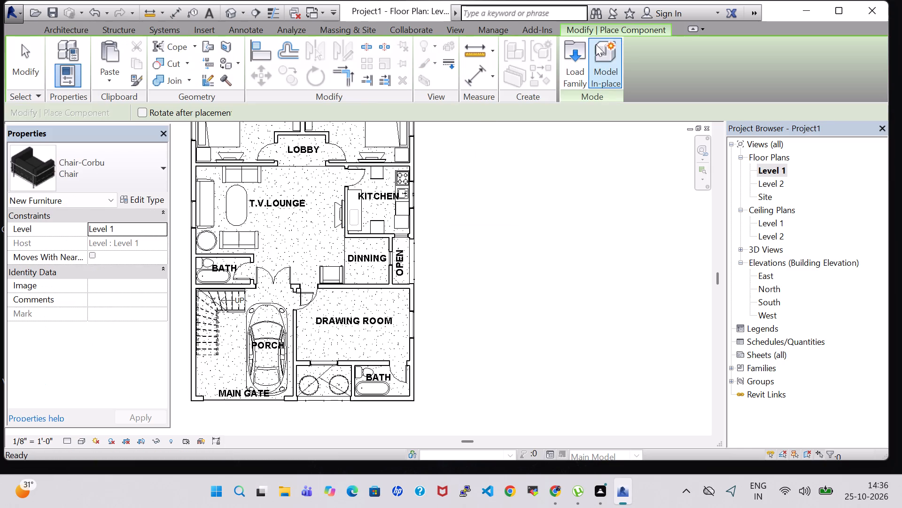
pyautogui.click(581, 64)
pyautogui.scroll(-1, 448, 170)
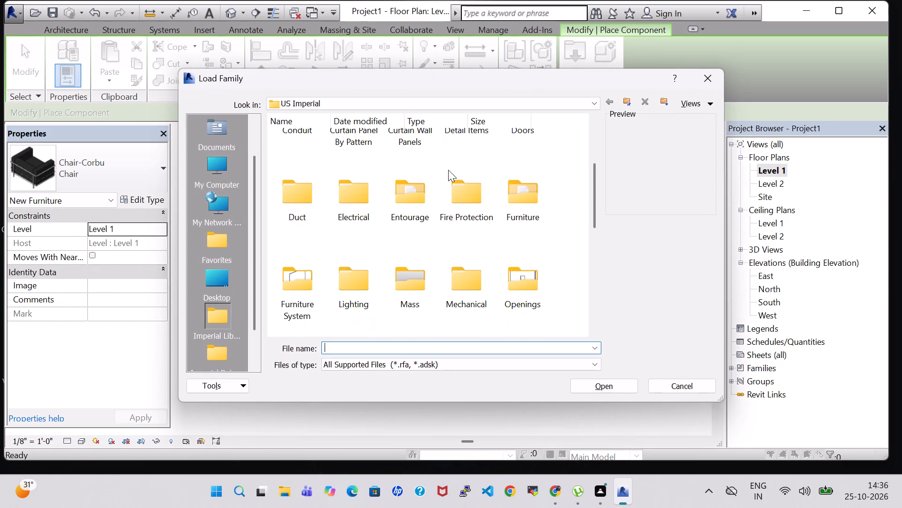
pyautogui.scroll(-1, 372, 226)
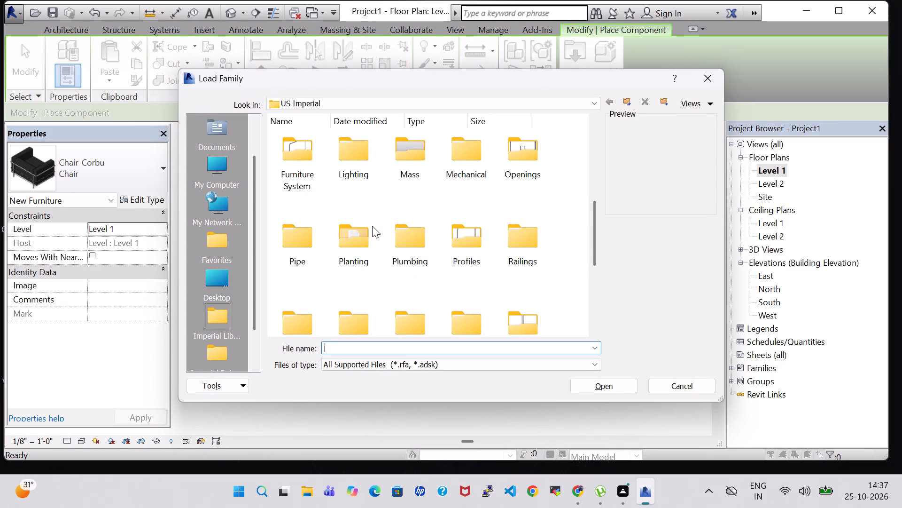
pyautogui.doubleClick(344, 240)
pyautogui.click(300, 148)
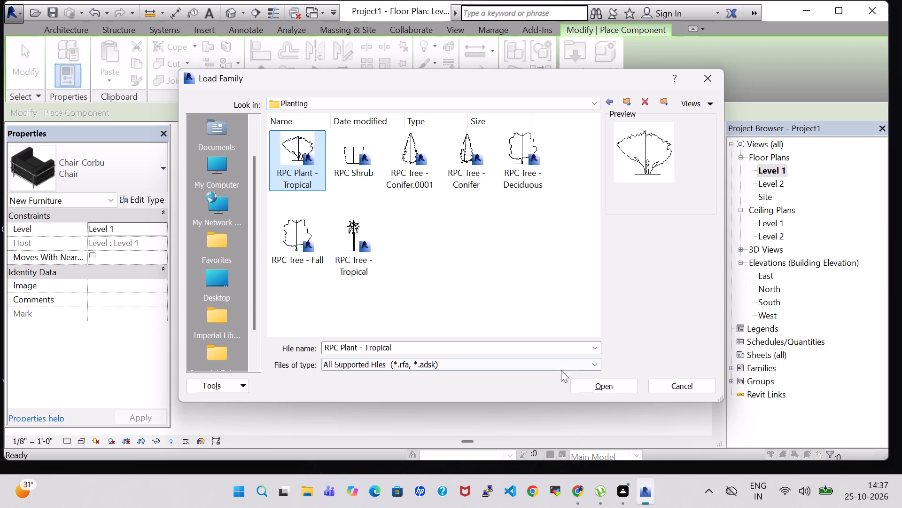
pyautogui.click(615, 385)
pyautogui.scroll(7, 202, 235)
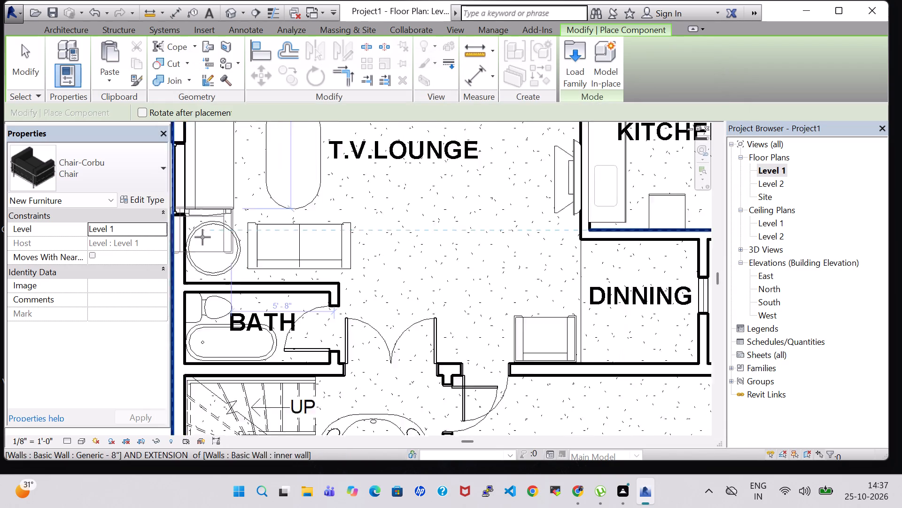
pyautogui.scroll(2, 202, 237)
pyautogui.press('Escape')
pyautogui.press('Escape')
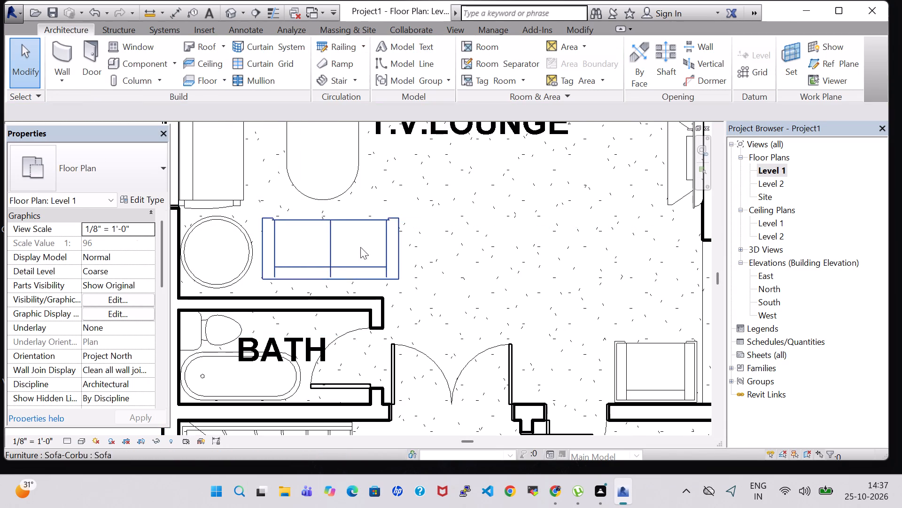
pyautogui.press('Escape')
pyautogui.scroll(-3, 464, 261)
pyautogui.press('Escape')
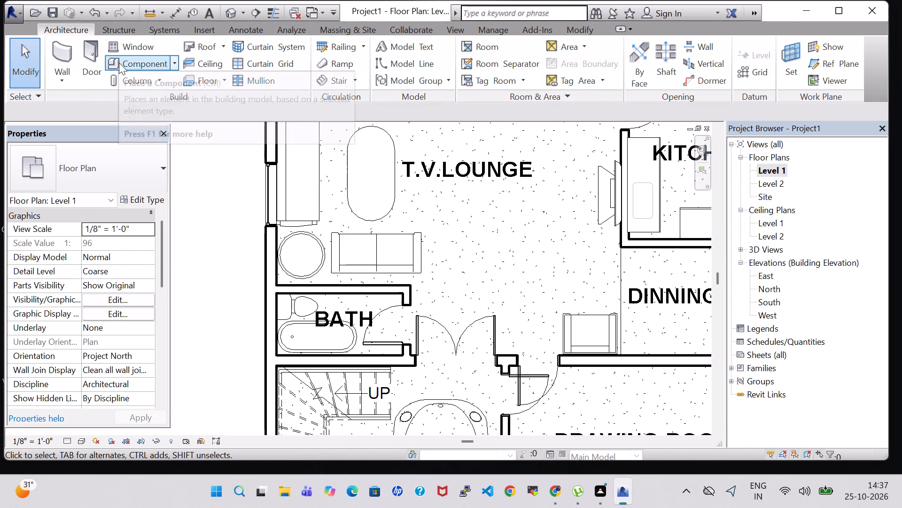
# Place RPC Plant - Tropical Agave - 1.5' plants at the T.V. lounge's round side table centre and on the oval table's lengthwise centreline.
pyautogui.click(119, 63)
pyautogui.click(161, 153)
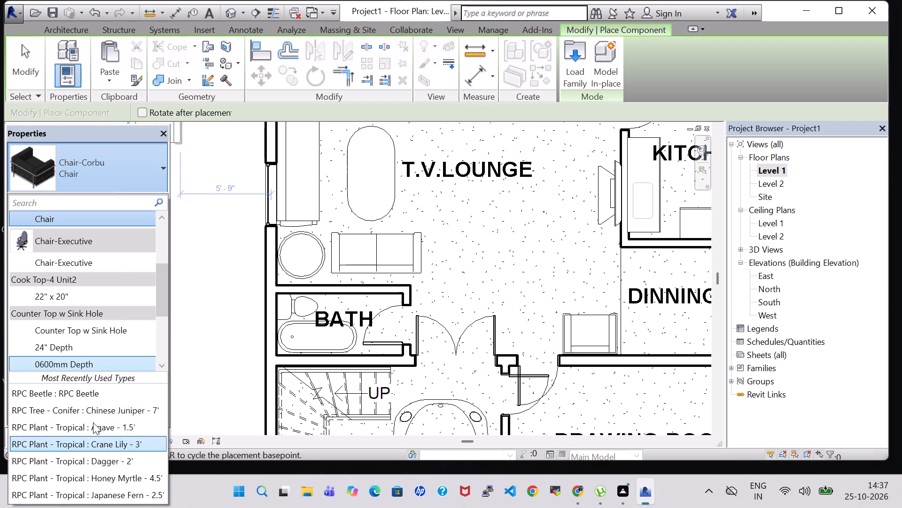
pyautogui.click(93, 422)
pyautogui.scroll(6, 367, 193)
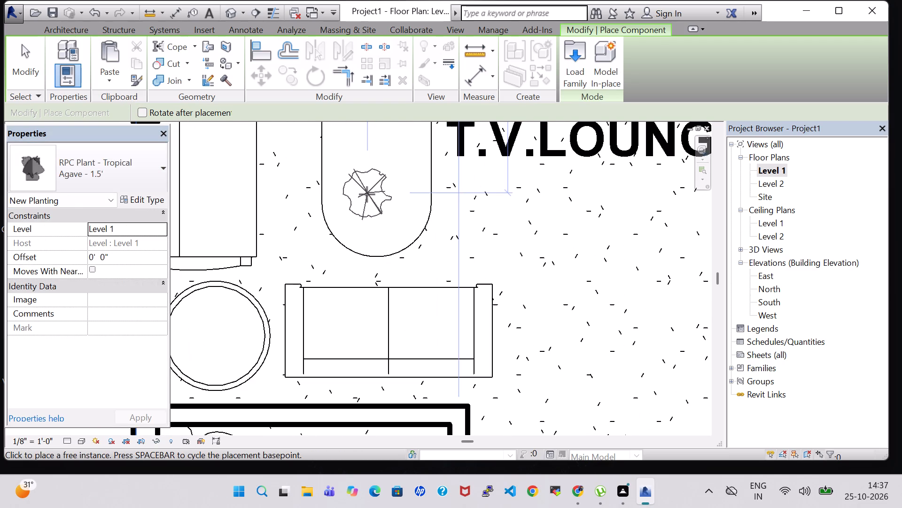
pyautogui.moveTo(368, 170); pyautogui.dragTo(377, 219, button='middle')
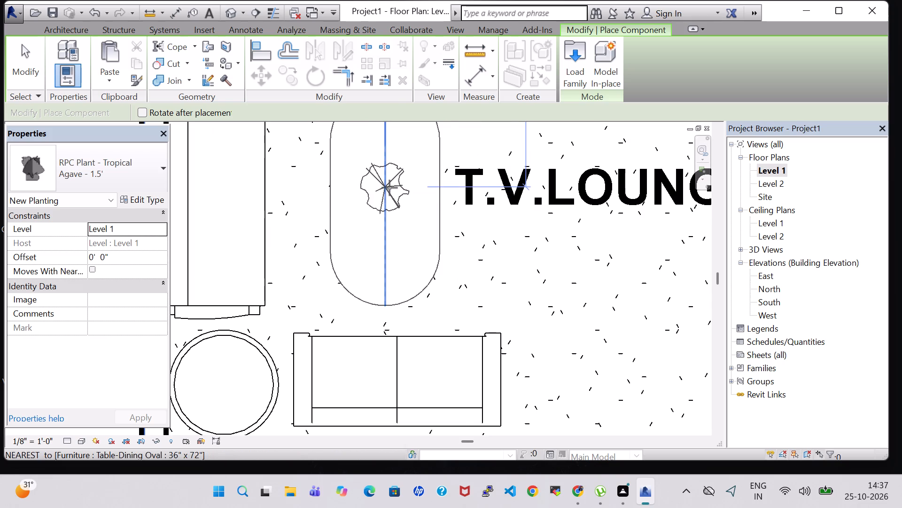
pyautogui.click(227, 387)
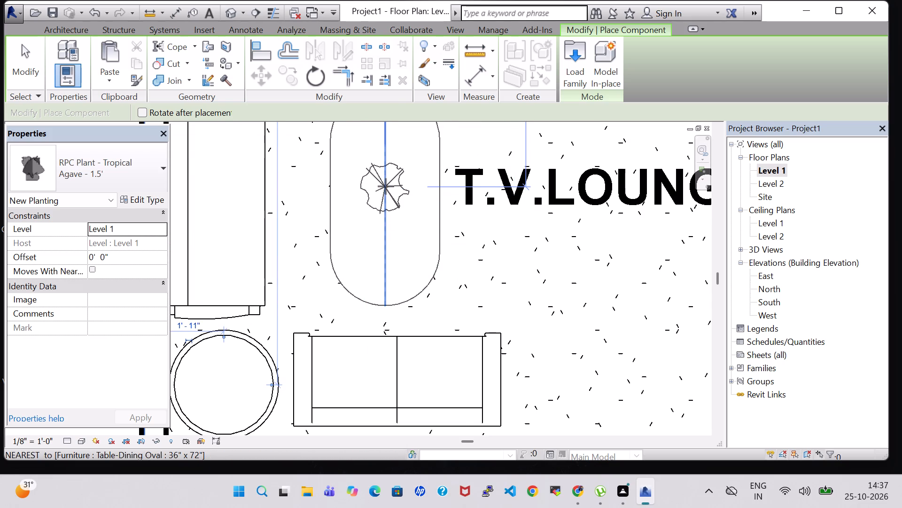
pyautogui.click(386, 186)
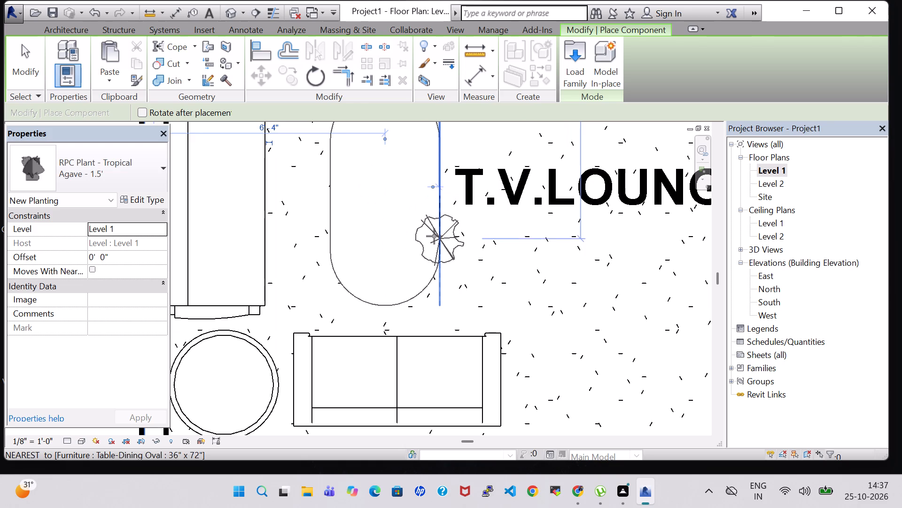
pyautogui.press('Escape')
pyautogui.press('Escape')
# Open the 3D view at the T.V. lounge and inspect the oval table's type properties.
pyautogui.click(231, 14)
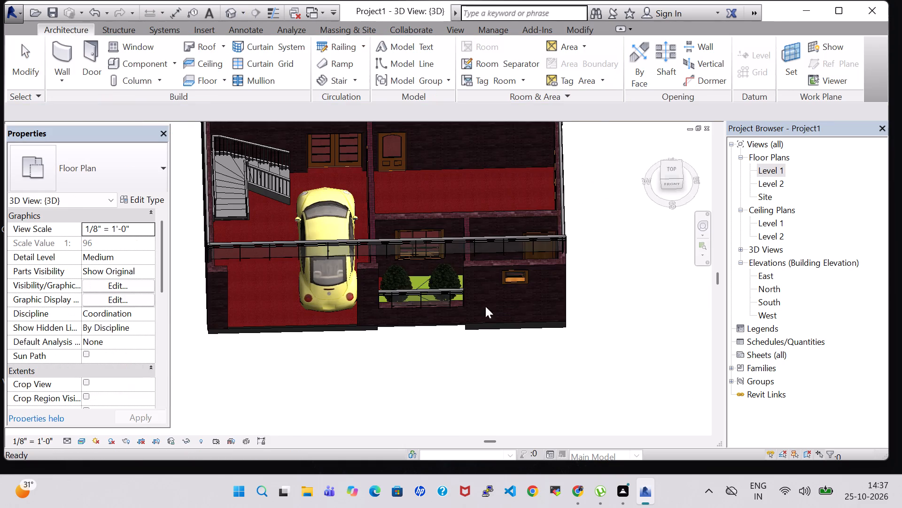
pyautogui.keyDown('shift'); pyautogui.moveTo(577, 197); pyautogui.dragTo(570, 249, button='middle'); pyautogui.keyUp('shift')
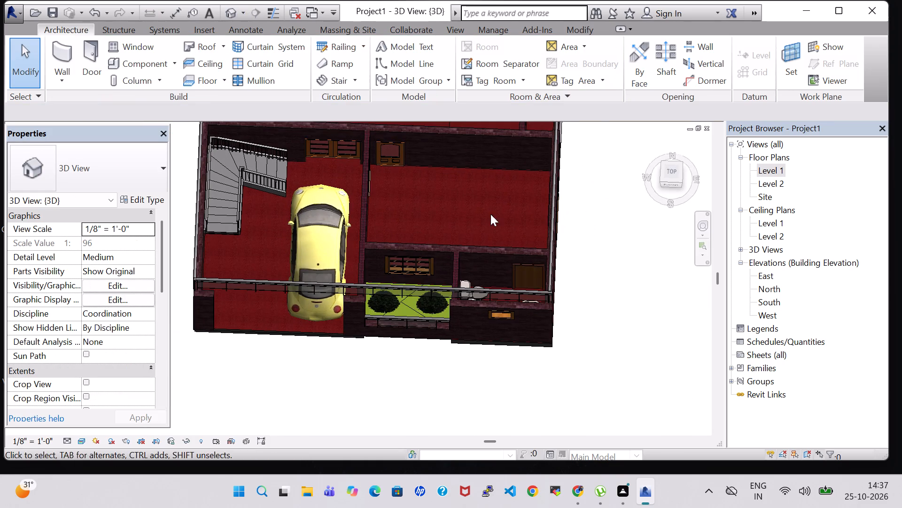
pyautogui.moveTo(465, 212); pyautogui.dragTo(531, 456, button='middle')
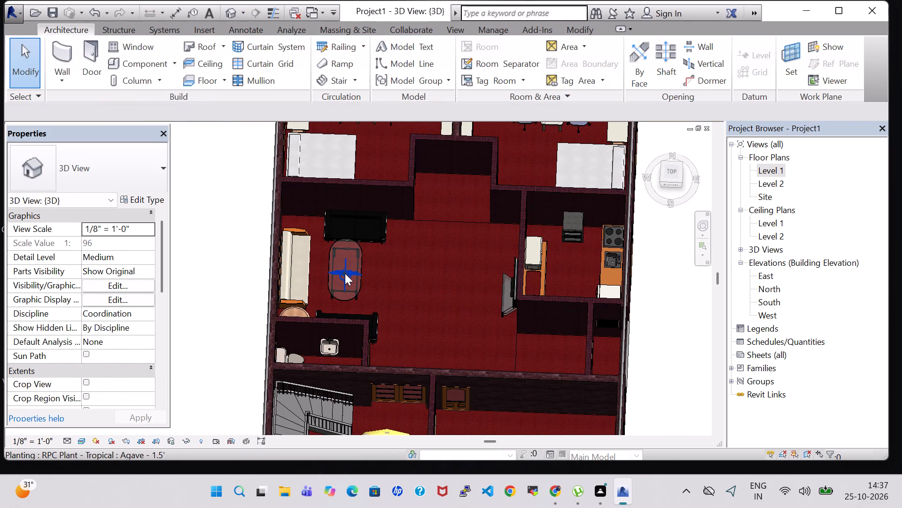
pyautogui.click(345, 273)
pyautogui.click(350, 297)
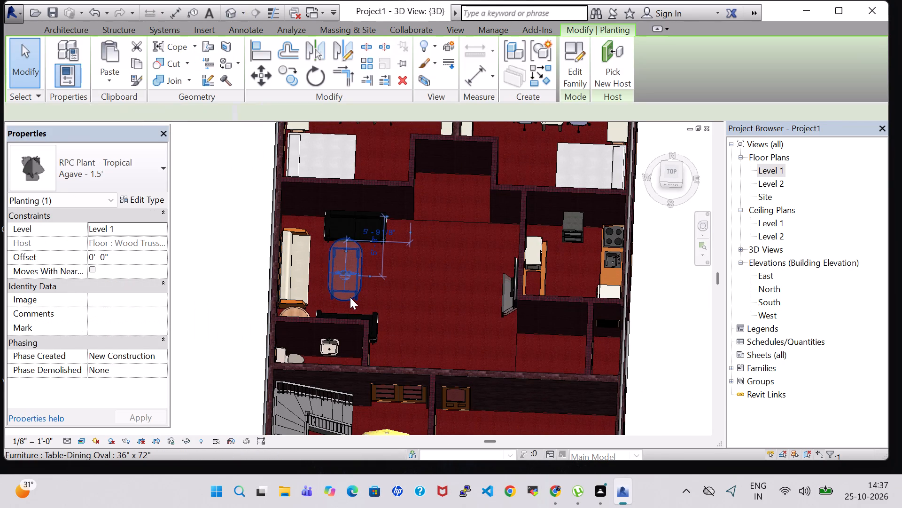
pyautogui.click(158, 202)
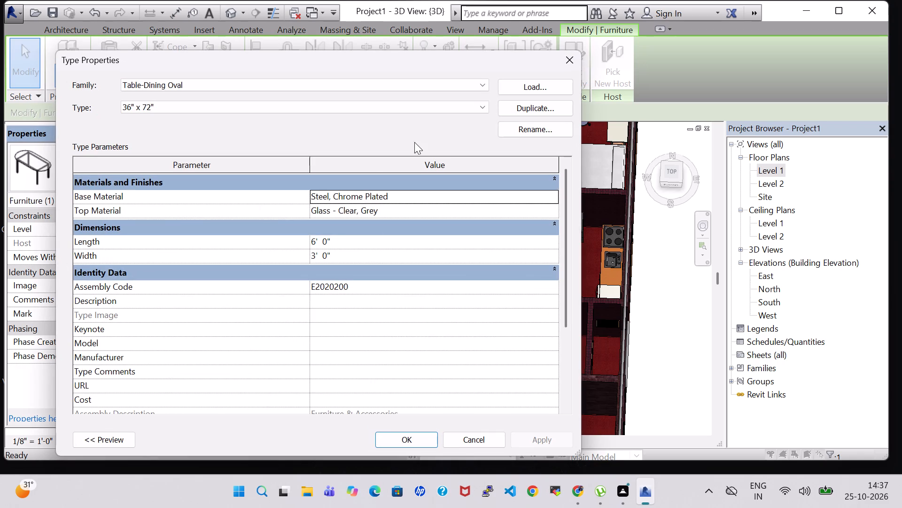
pyautogui.click(570, 61)
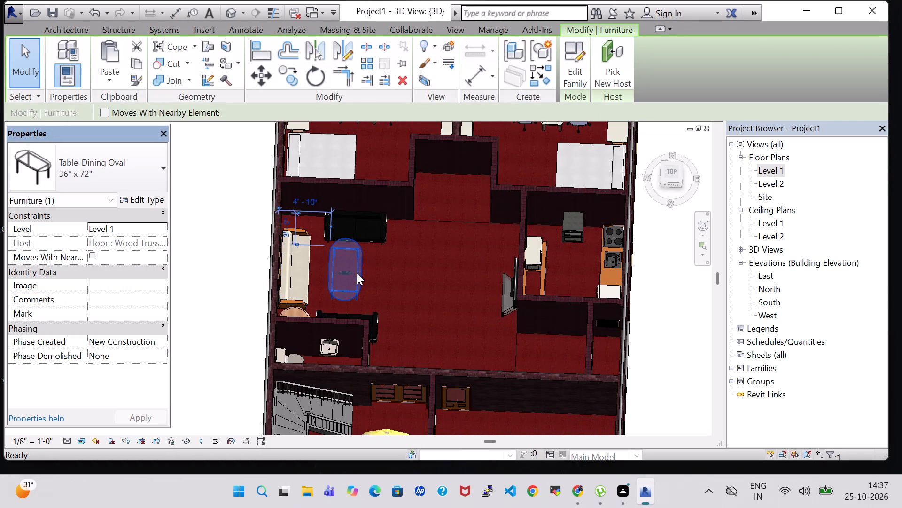
pyautogui.click(405, 294)
# Inspect the type properties of the round side table in the T.V. lounge.
pyautogui.click(303, 311)
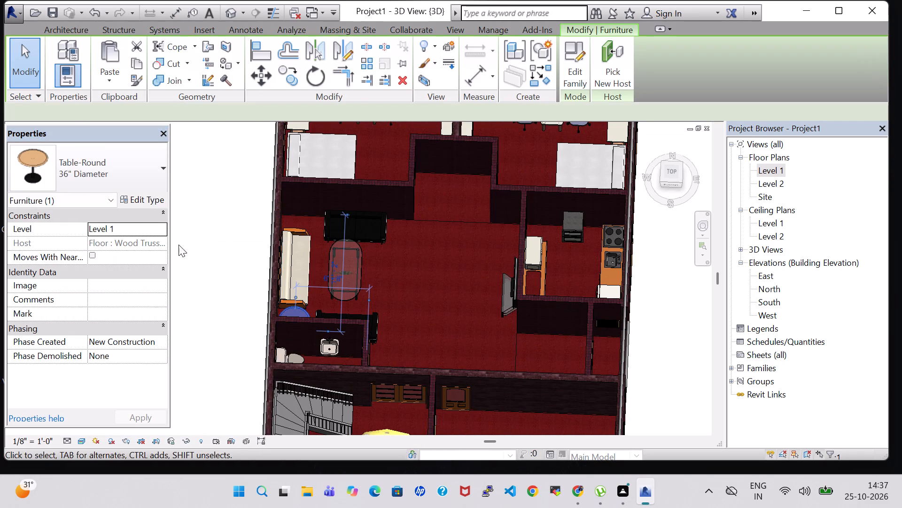
pyautogui.click(140, 202)
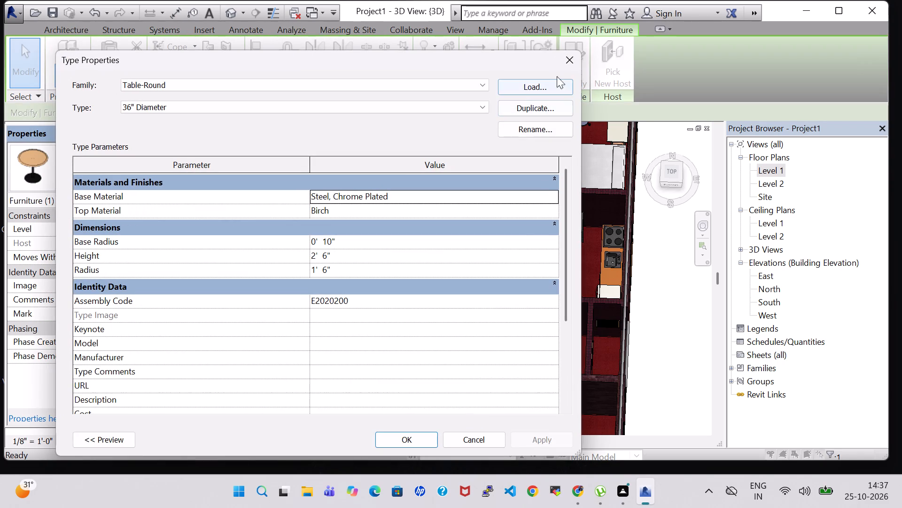
pyautogui.click(562, 66)
pyautogui.click(645, 298)
# Examine the T.V. lounge's round side table and its surroundings in 3D to locate its agave plant.
pyautogui.keyDown('shift'); pyautogui.moveTo(652, 285); pyautogui.dragTo(645, 374, button='middle'); pyautogui.keyUp('shift')
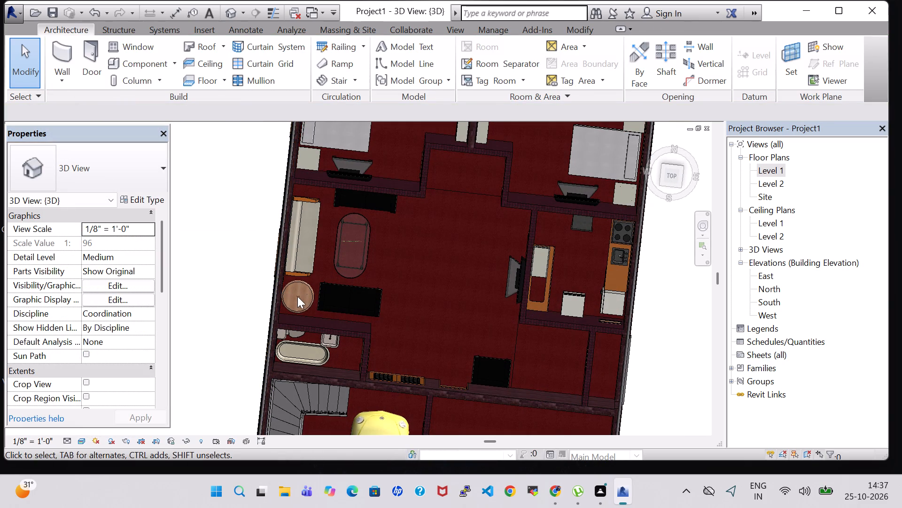
pyautogui.scroll(2, 299, 294)
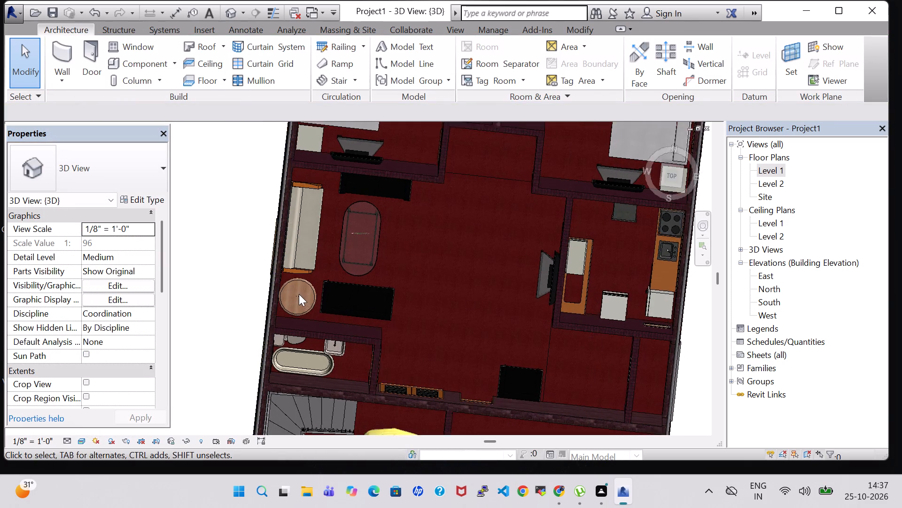
pyautogui.scroll(2, 299, 294)
pyautogui.click(295, 299)
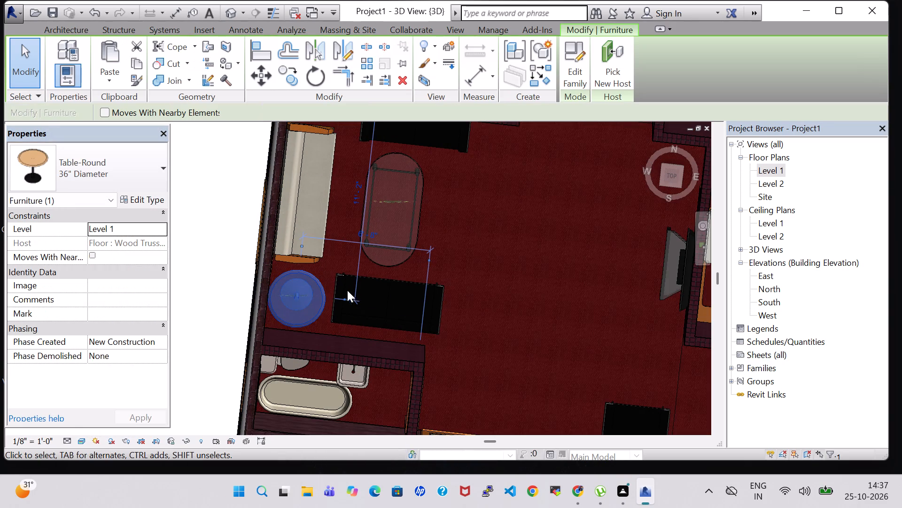
pyautogui.click(369, 333)
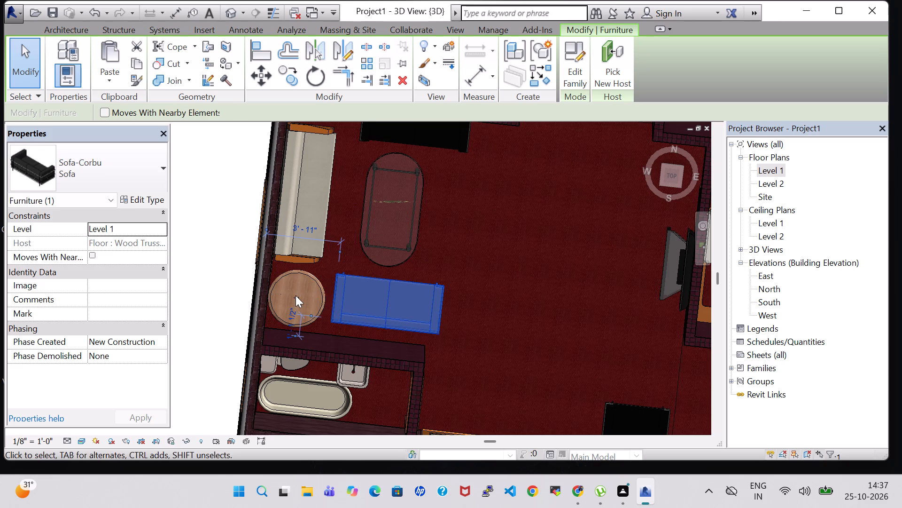
pyautogui.click(324, 277)
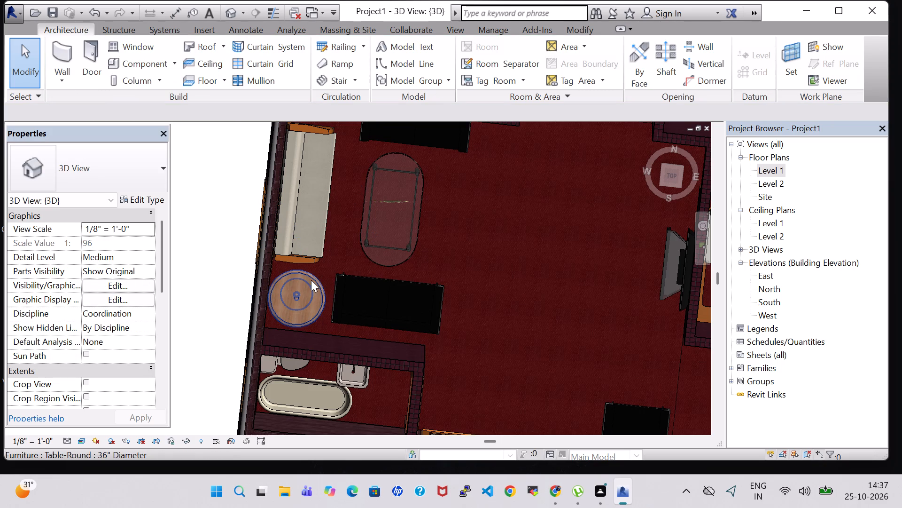
pyautogui.click(311, 280)
pyautogui.click(330, 270)
pyautogui.scroll(5, 295, 300)
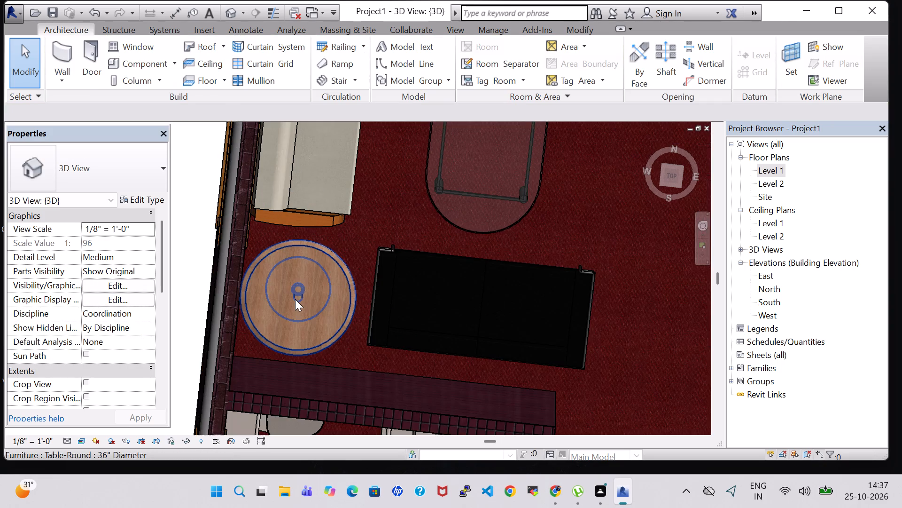
pyautogui.scroll(7, 295, 299)
pyautogui.click(294, 298)
pyautogui.click(447, 216)
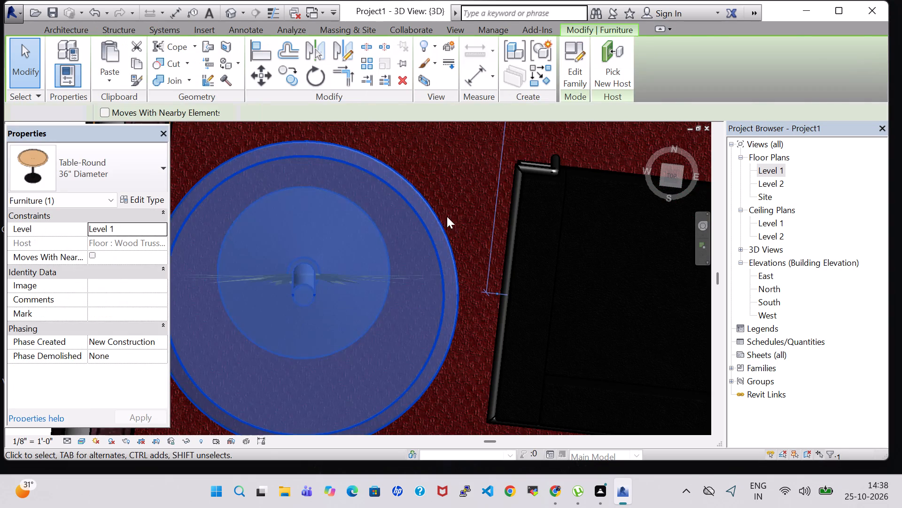
pyautogui.keyDown('shift'); pyautogui.moveTo(448, 400); pyautogui.dragTo(415, 340, button='middle'); pyautogui.keyUp('shift')
pyautogui.moveTo(404, 369); pyautogui.dragTo(389, 16, button='middle')
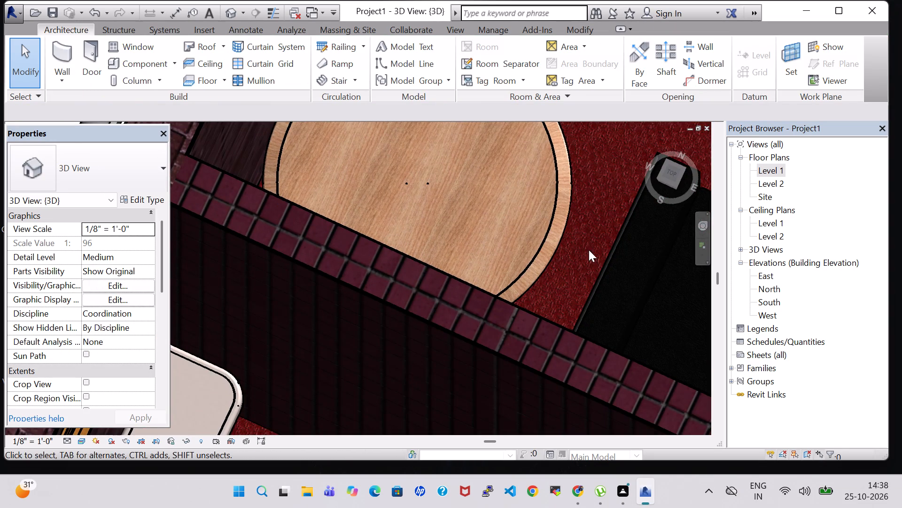
pyautogui.keyDown('shift'); pyautogui.moveTo(588, 251); pyautogui.dragTo(552, 227, button='middle'); pyautogui.keyUp('shift')
pyautogui.scroll(-6, 558, 240)
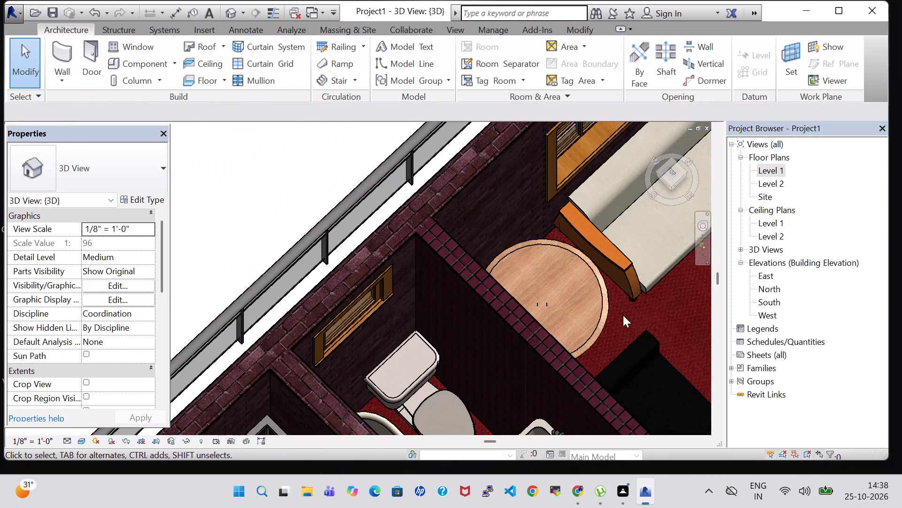
pyautogui.moveTo(623, 315); pyautogui.dragTo(492, 306, button='middle')
# Set the offset of the oval table's agave plant to 3' 0" above Level 1.
pyautogui.click(701, 287)
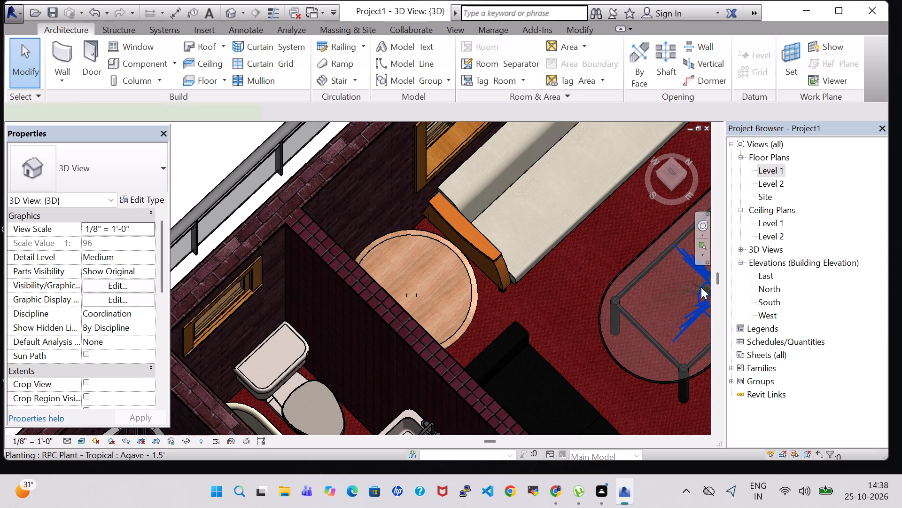
pyautogui.click(93, 256)
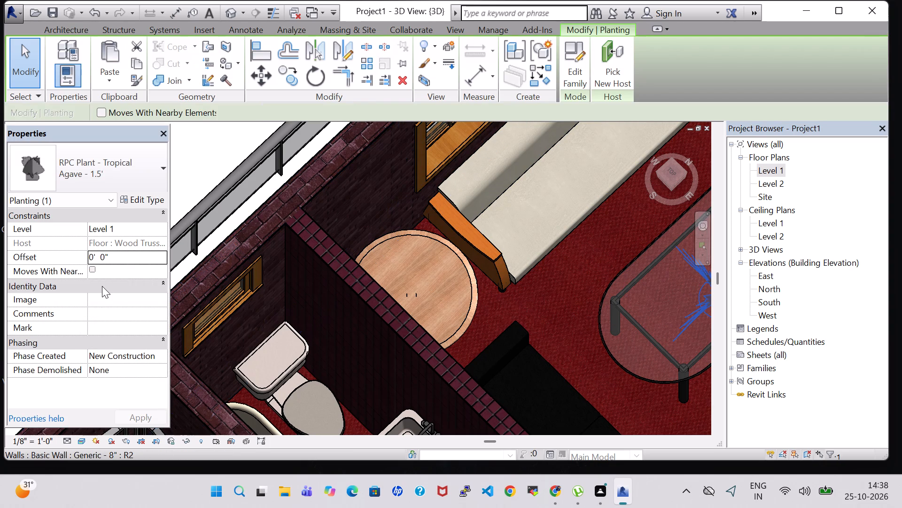
pyautogui.press('BackSpace')
pyautogui.press('3')
pyautogui.press('Return')
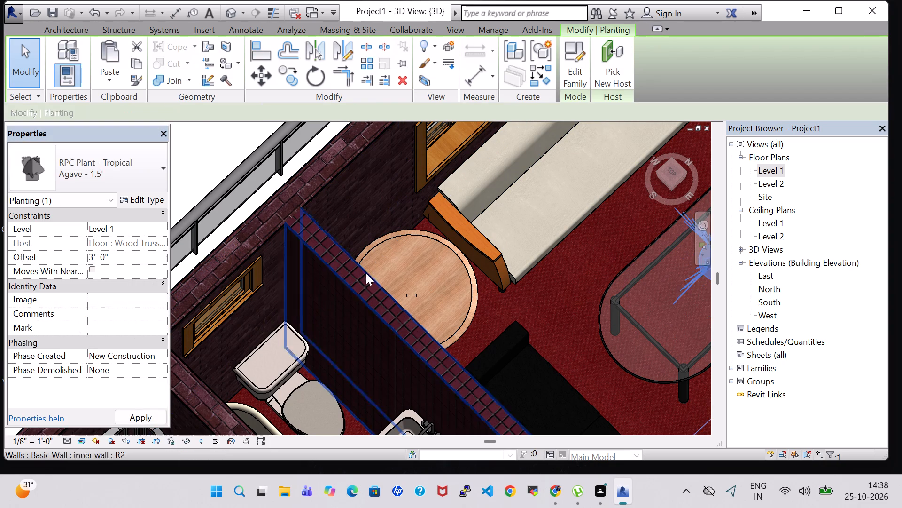
pyautogui.click(652, 399)
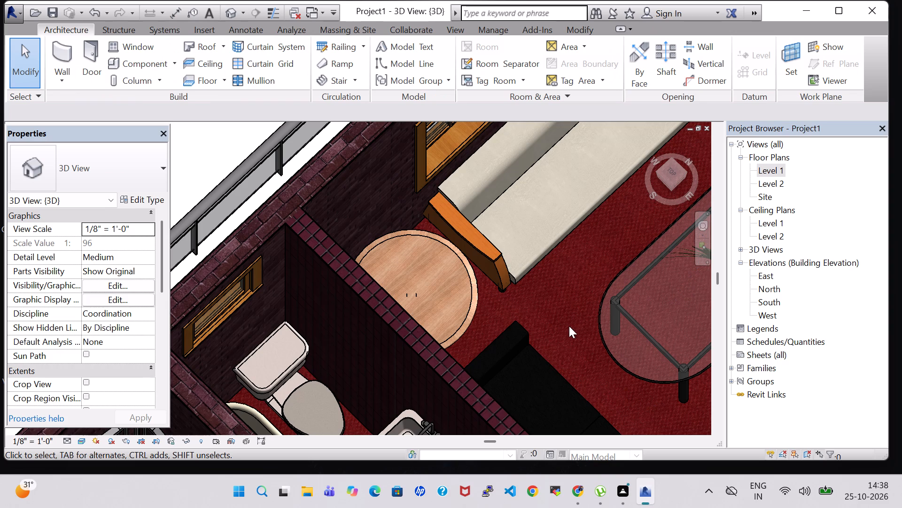
# Check the type properties of the round side table's agave plant and set its offset to 2' 6".
pyautogui.moveTo(567, 325); pyautogui.dragTo(502, 321, button='middle')
pyautogui.moveTo(494, 346); pyautogui.dragTo(427, 116, button='middle')
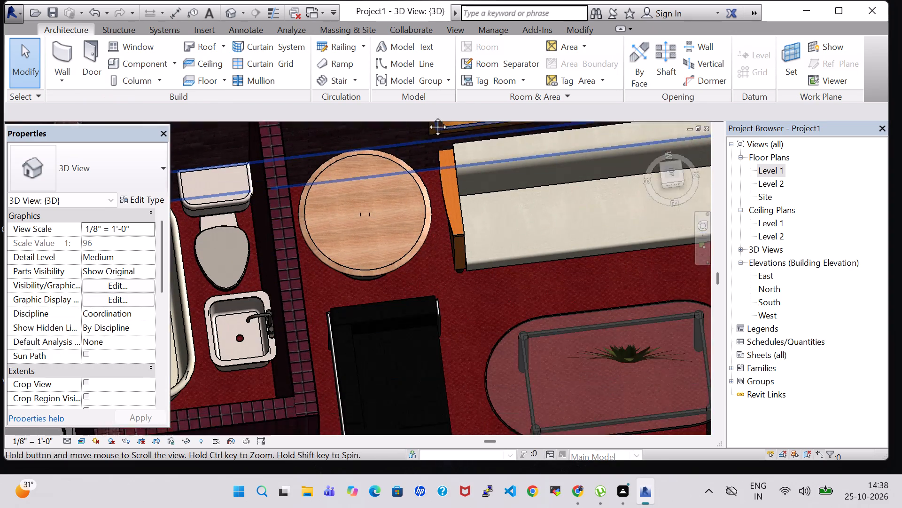
pyautogui.moveTo(427, 116); pyautogui.dragTo(427, 112, button='middle')
pyautogui.moveTo(445, 252); pyautogui.dragTo(425, 177, button='middle')
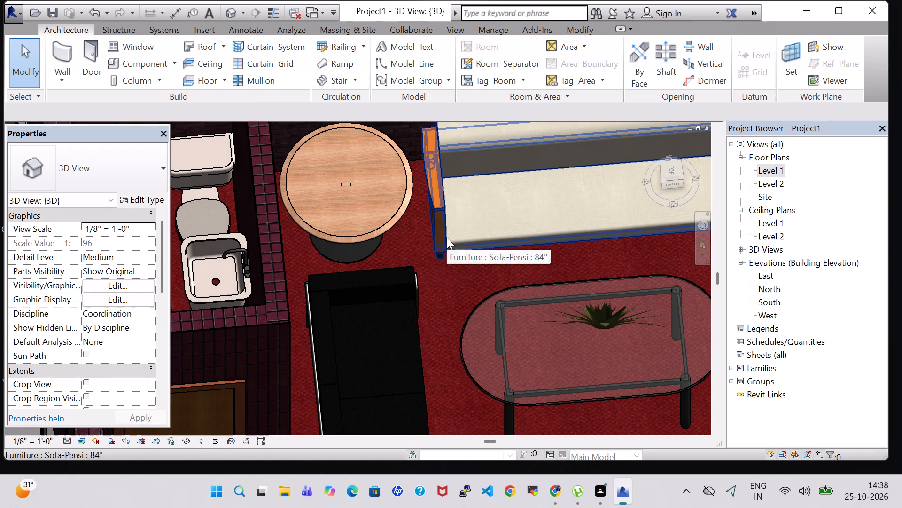
pyautogui.keyDown('shift'); pyautogui.moveTo(451, 290); pyautogui.dragTo(418, 198, button='middle'); pyautogui.keyUp('shift')
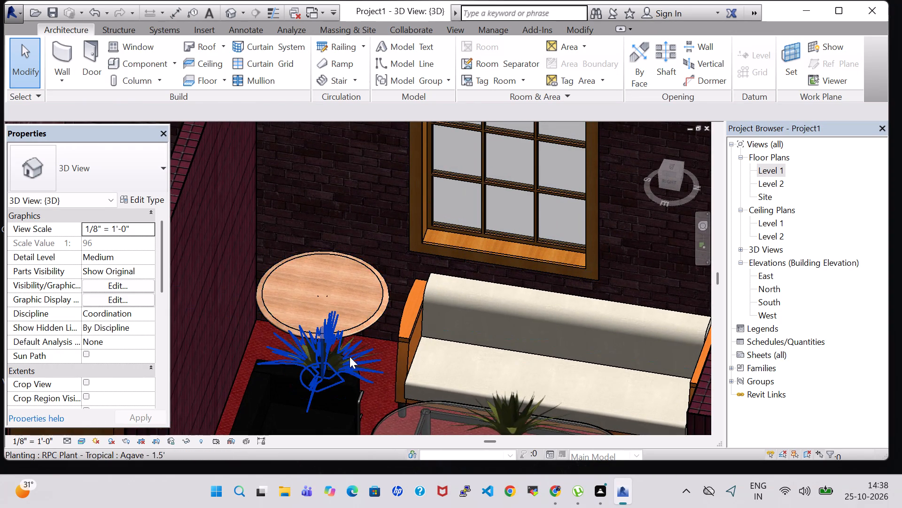
pyautogui.click(350, 357)
pyautogui.click(132, 202)
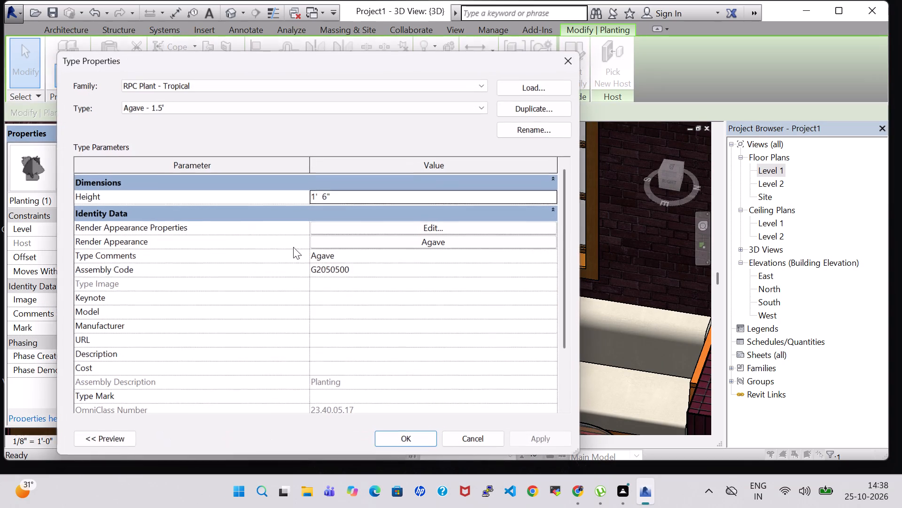
pyautogui.click(563, 55)
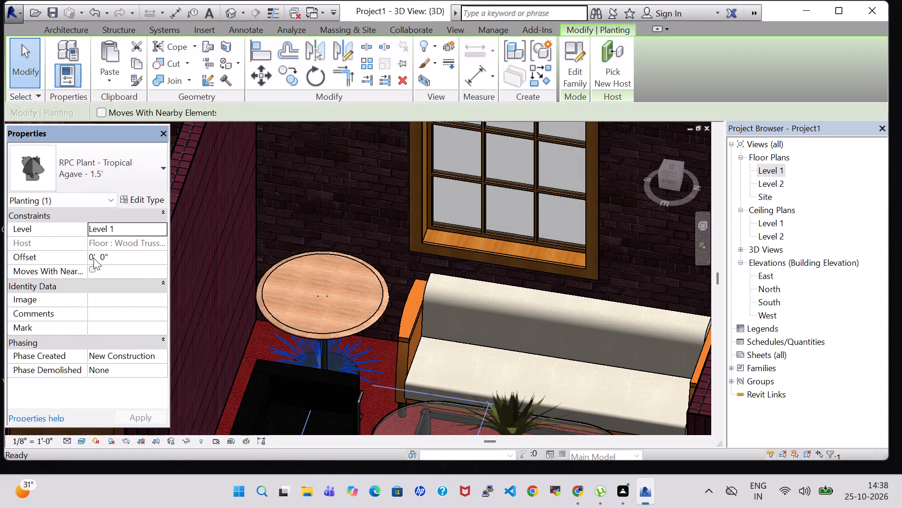
pyautogui.click(93, 258)
pyautogui.press('BackSpace')
pyautogui.press('2')
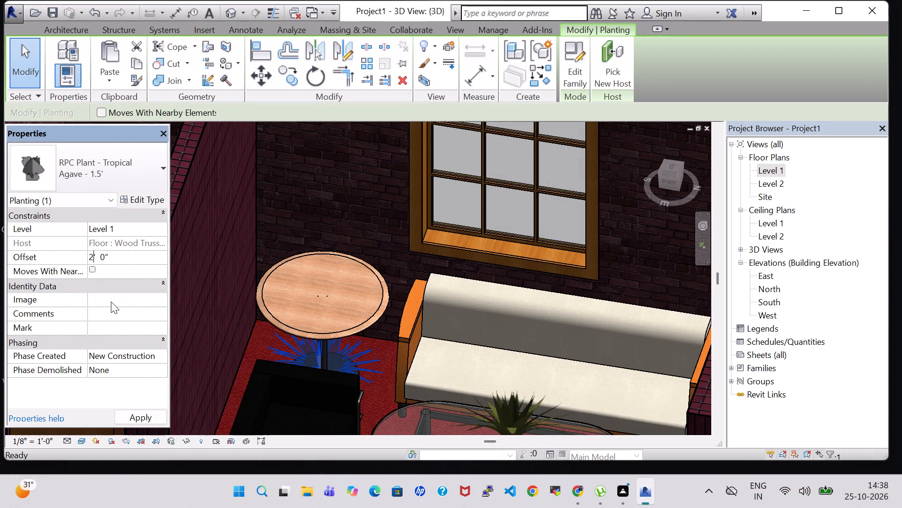
pyautogui.click(104, 258)
pyautogui.press('BackSpace')
pyautogui.press('6')
pyautogui.press('Return')
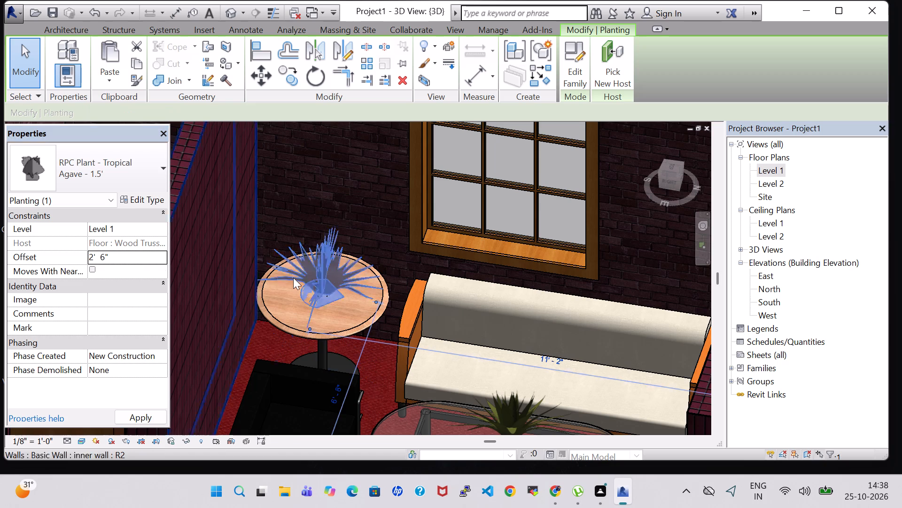
pyautogui.click(263, 349)
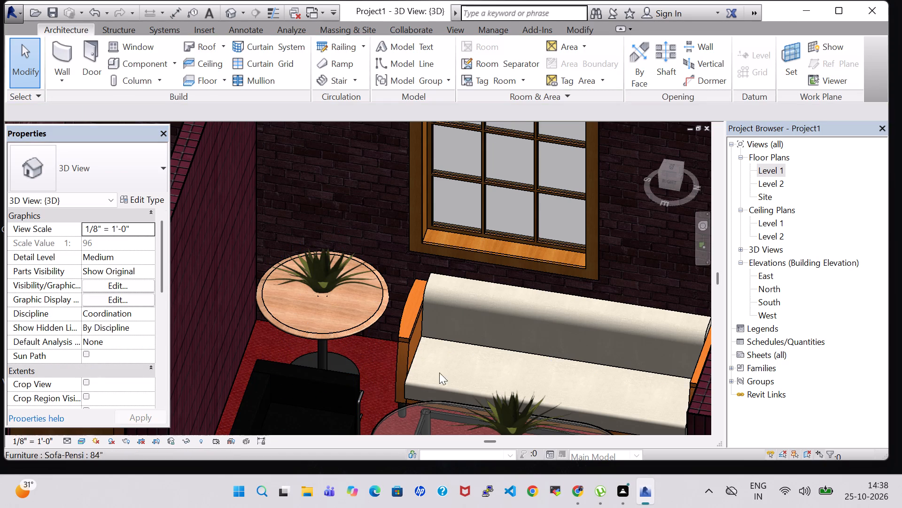
# Change the oval table's plant to the RPC Plant - Tropical Crane Lily - 3' type.
pyautogui.scroll(-2, 537, 400)
pyautogui.moveTo(539, 399); pyautogui.dragTo(492, 264, button='middle')
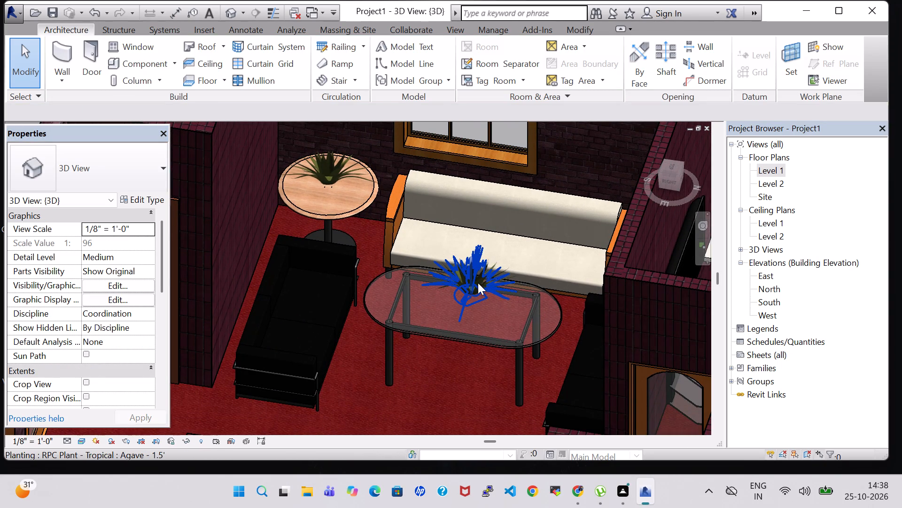
pyautogui.click(478, 283)
pyautogui.click(131, 168)
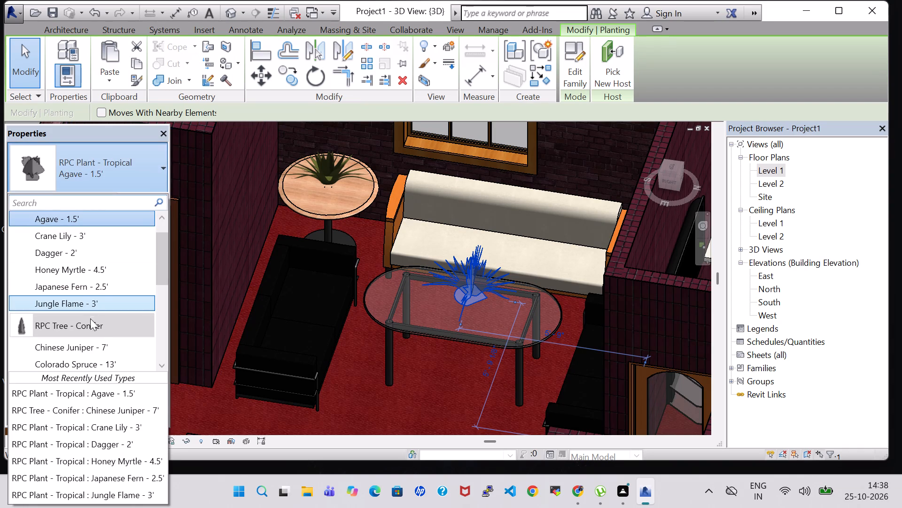
pyautogui.click(70, 234)
pyautogui.click(423, 381)
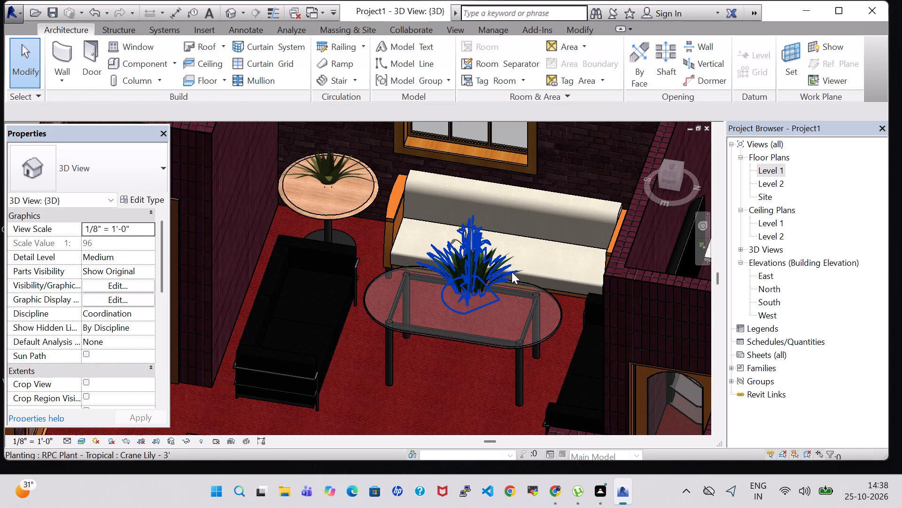
# Nudge the crane lily ten increments away from the cream sofa over the oval table in 3D.
pyautogui.click(483, 268)
pyautogui.press('Down')
pyautogui.press('Down')
pyautogui.press('Down')
pyautogui.press('Down')
pyautogui.press('Down')
pyautogui.press('Down')
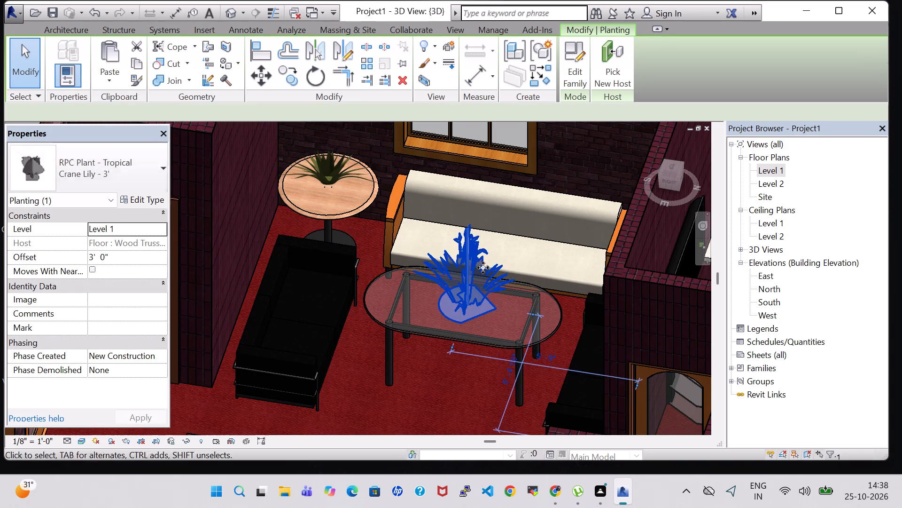
pyautogui.press('Down')
pyautogui.press('Down')
pyautogui.press('Down')
pyautogui.press('Down')
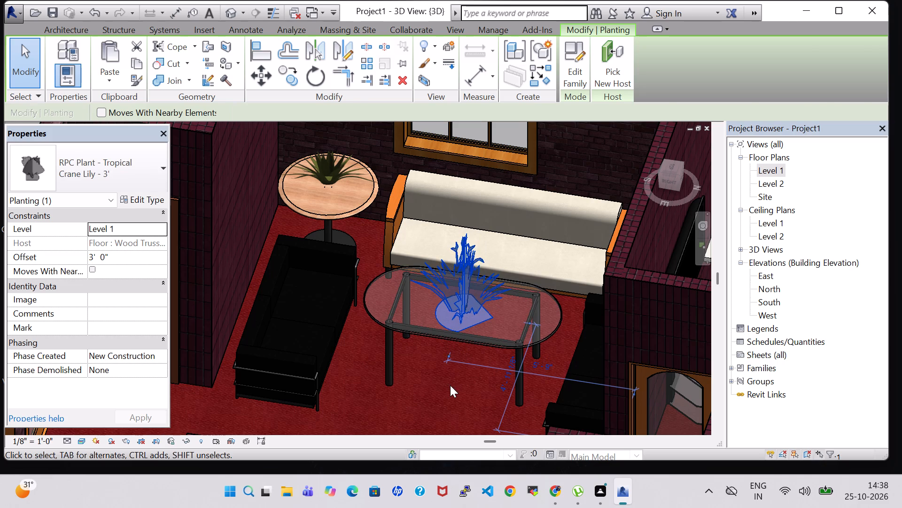
pyautogui.click(450, 385)
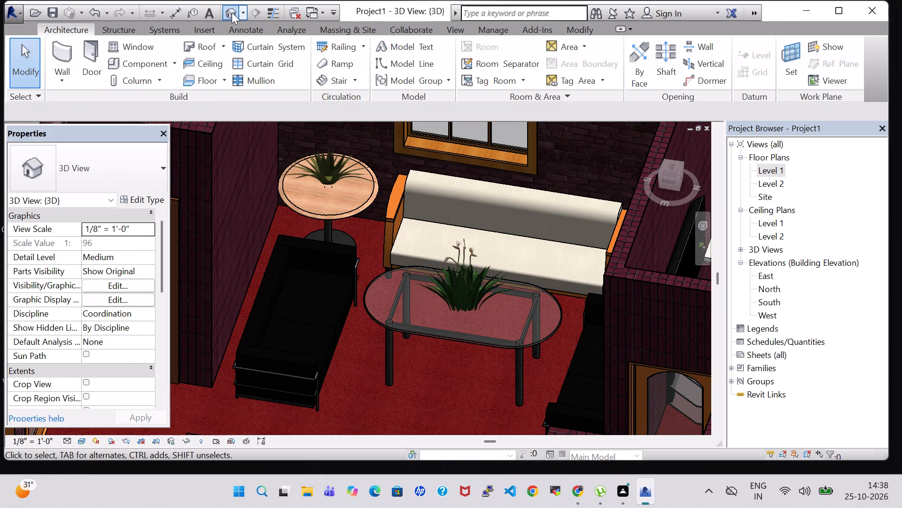
# In the Level 1 floor plan, nudge the crane lily five increments left and one down to centre it on the oval table.
pyautogui.click(232, 12)
pyautogui.doubleClick(776, 171)
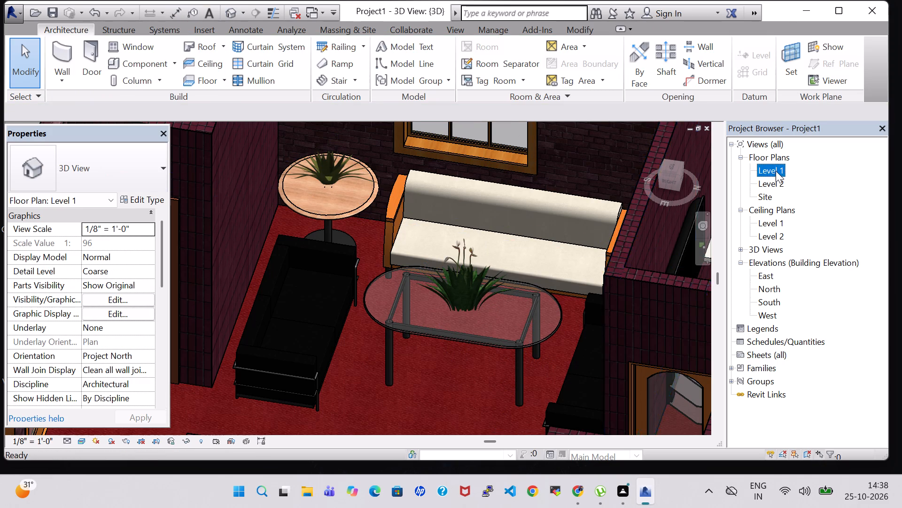
pyautogui.scroll(-5, 578, 272)
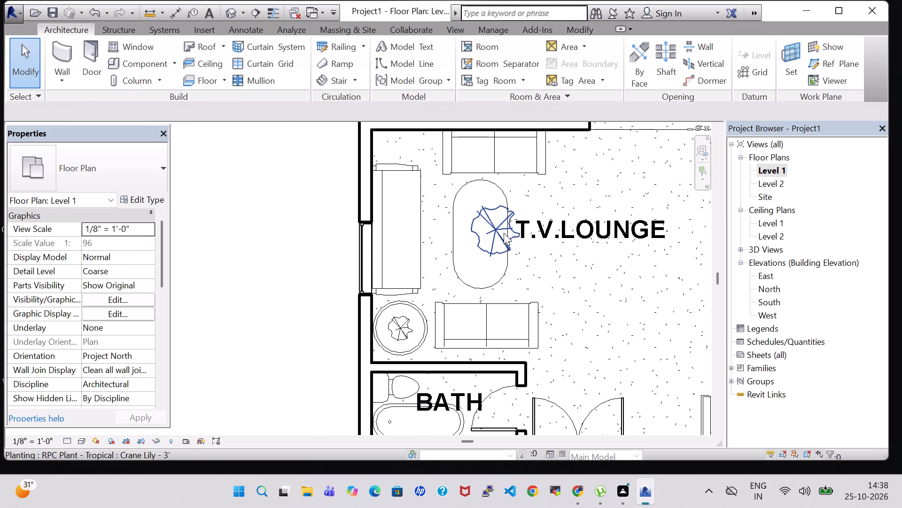
pyautogui.click(504, 231)
pyautogui.press('Left')
pyautogui.press('Left')
pyautogui.press('Left')
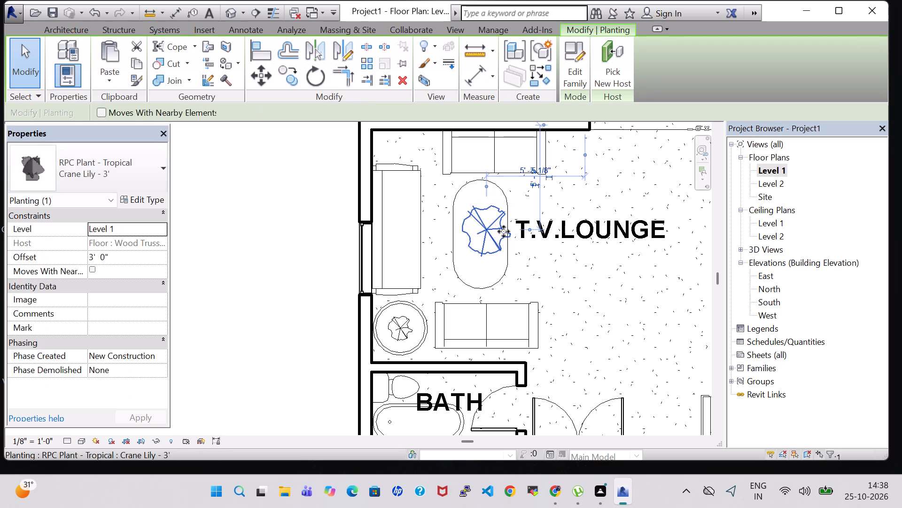
pyautogui.press('Left')
pyautogui.press('Down')
pyautogui.press('Left')
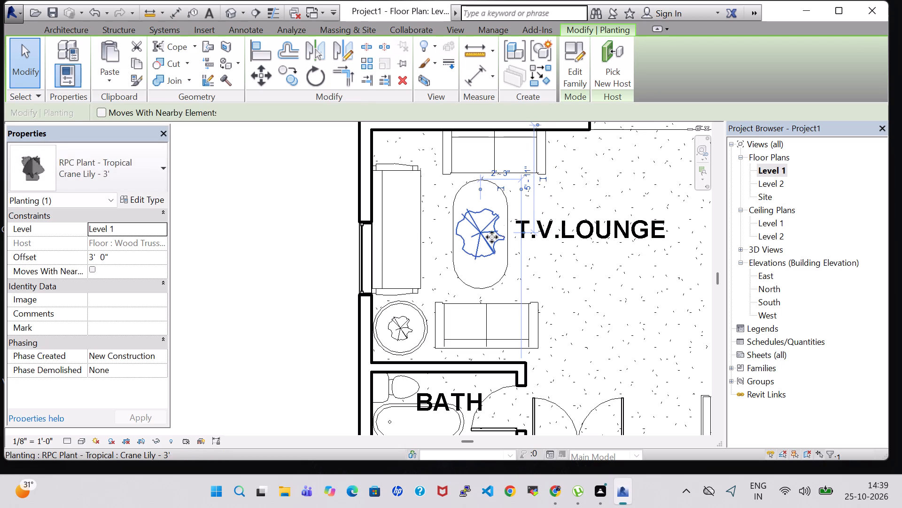
pyautogui.click(295, 248)
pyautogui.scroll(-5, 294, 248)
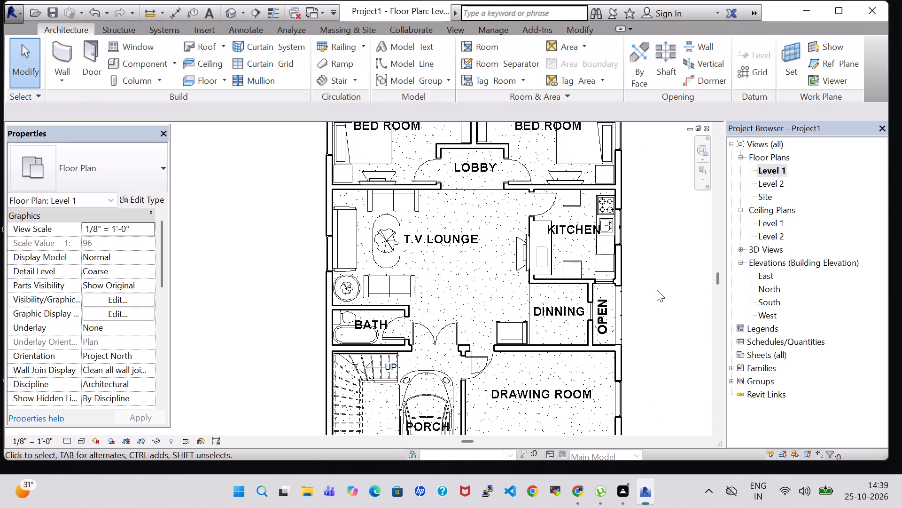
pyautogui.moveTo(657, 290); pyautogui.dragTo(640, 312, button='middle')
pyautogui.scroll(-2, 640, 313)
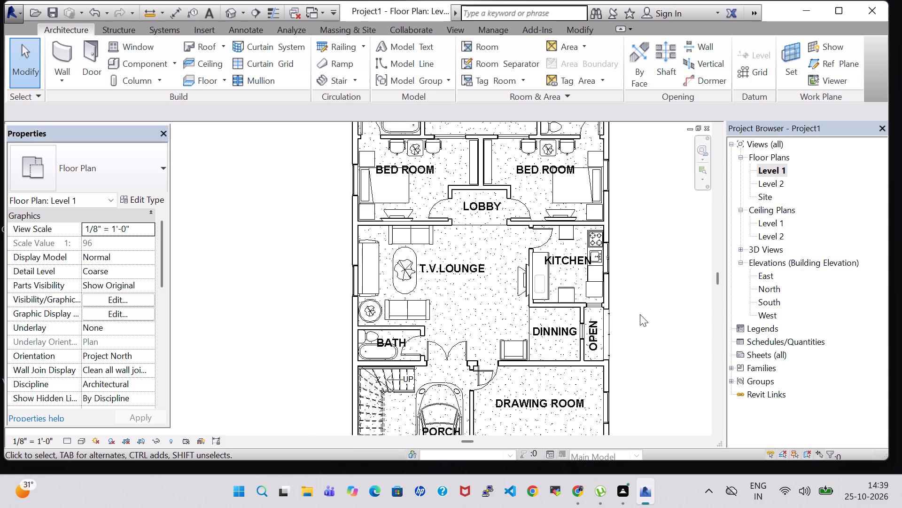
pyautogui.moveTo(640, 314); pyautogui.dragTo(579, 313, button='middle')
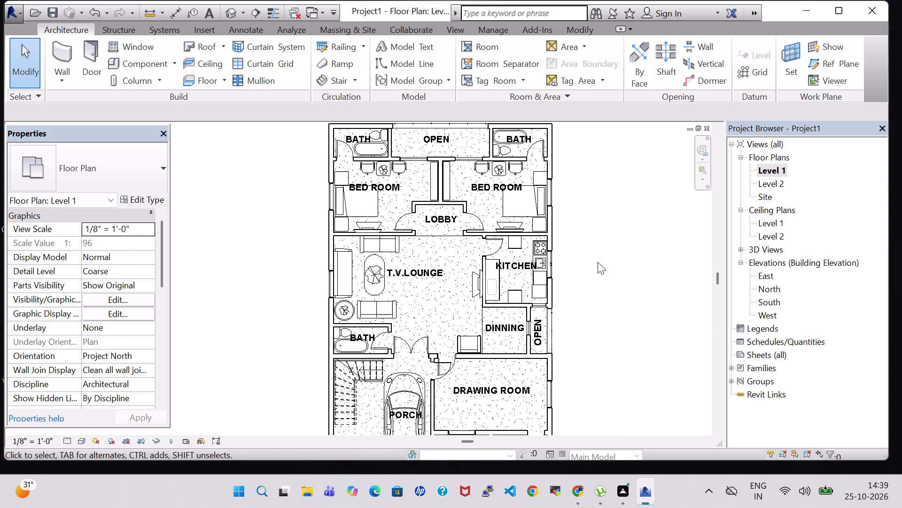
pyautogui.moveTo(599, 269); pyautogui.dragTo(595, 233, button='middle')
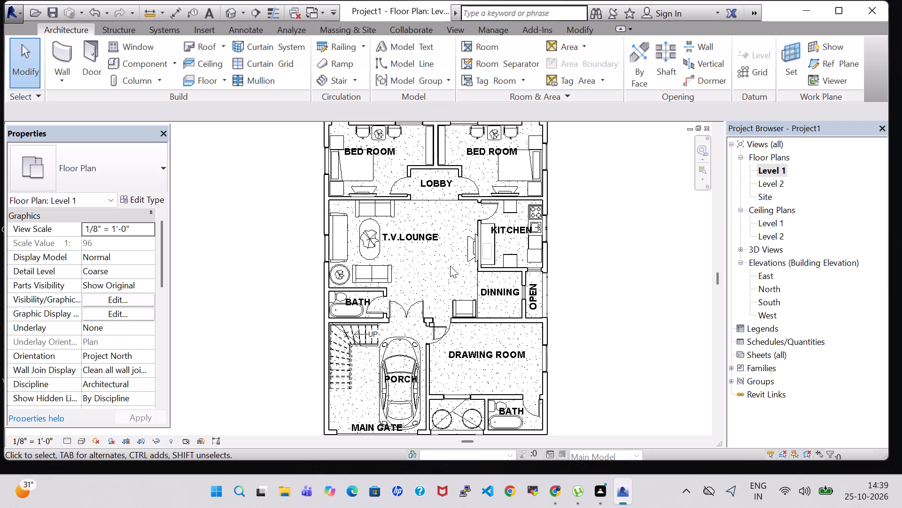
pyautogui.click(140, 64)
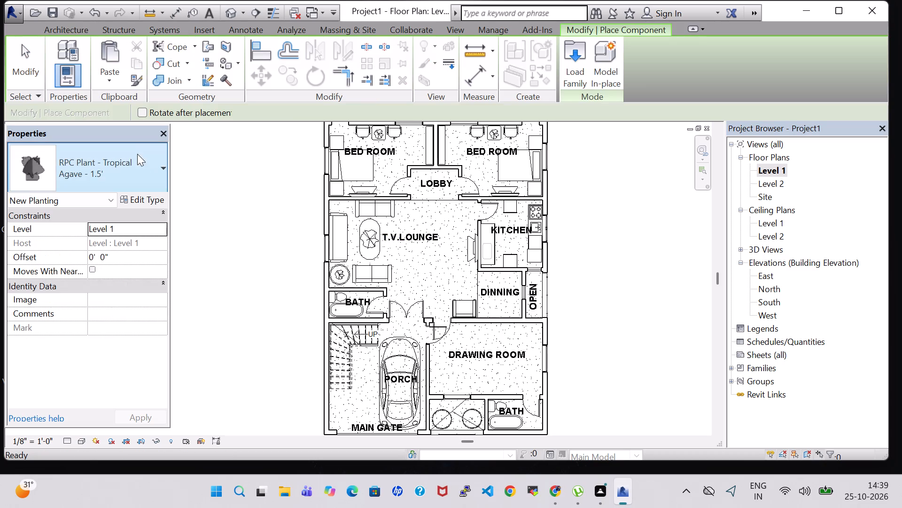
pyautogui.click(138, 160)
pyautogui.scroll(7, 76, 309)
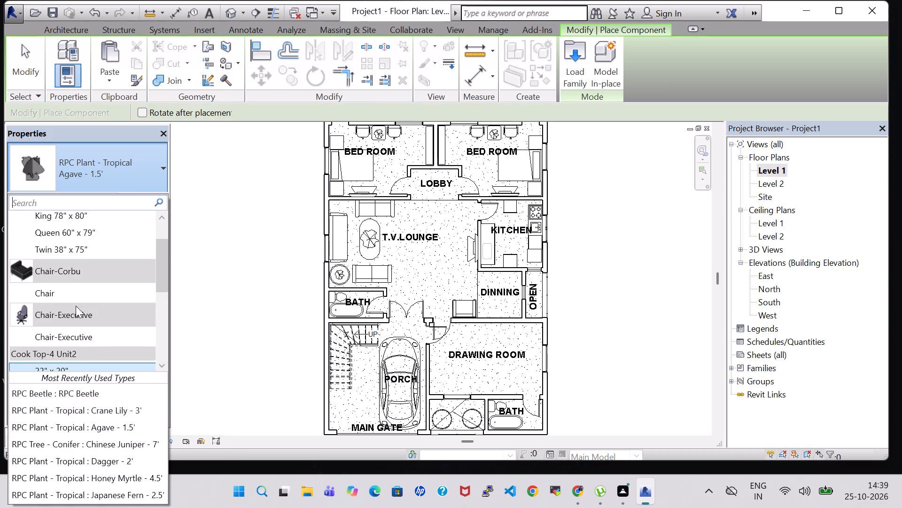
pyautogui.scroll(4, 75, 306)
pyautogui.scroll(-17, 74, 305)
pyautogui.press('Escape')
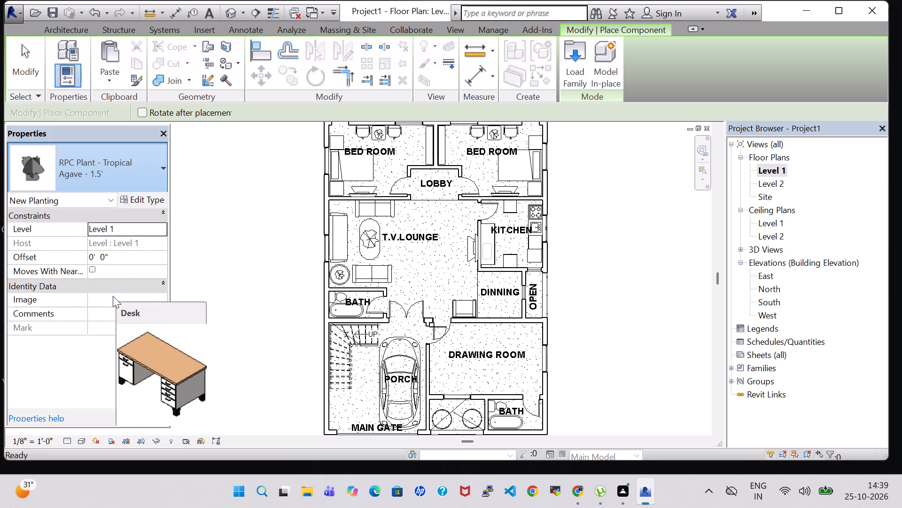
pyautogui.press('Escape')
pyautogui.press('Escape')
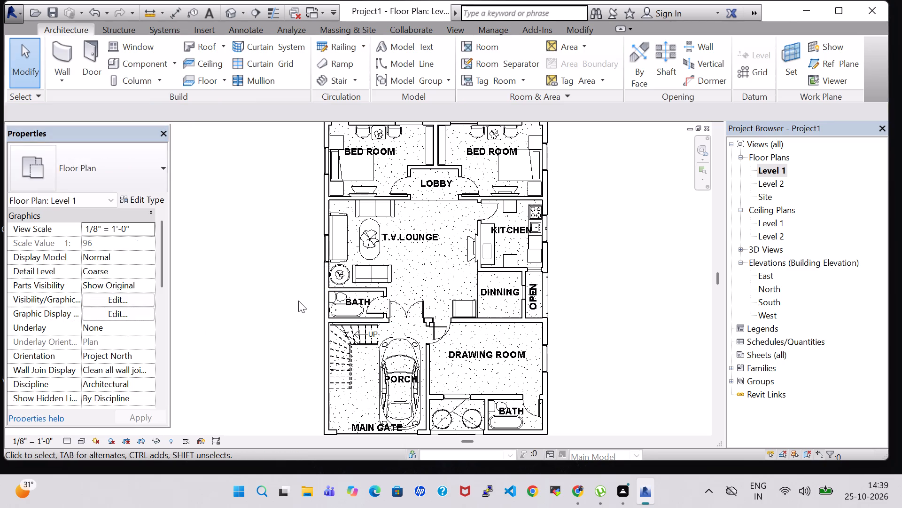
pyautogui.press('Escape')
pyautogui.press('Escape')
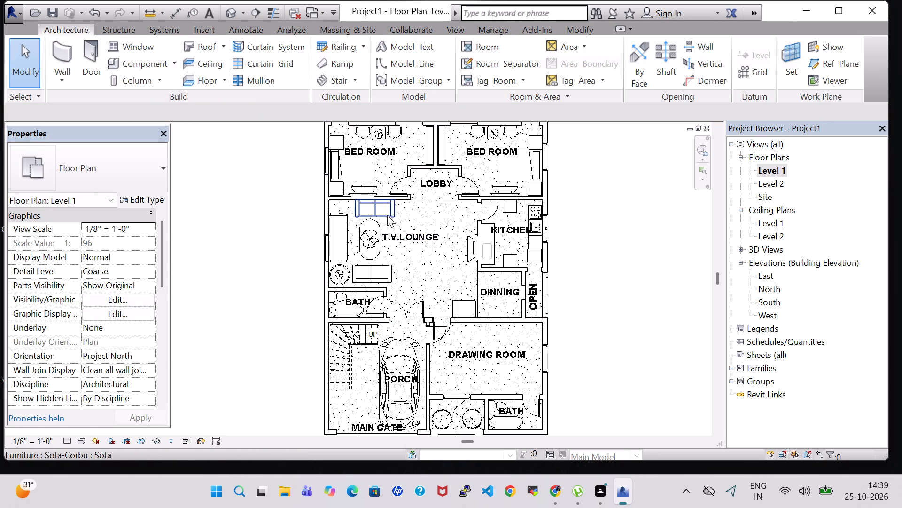
# Delete the Corbu sofa standing against the T.V. lounge's bedroom-side wall.
pyautogui.click(387, 215)
pyautogui.press('Delete')
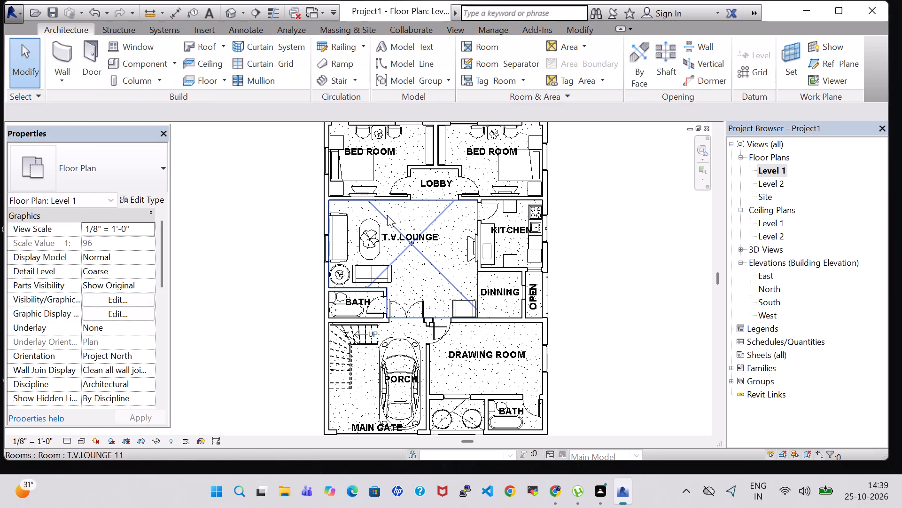
# Rotate the oval table in the T.V. lounge by 90 degrees so it runs horizontally in plan.
pyautogui.click(370, 221)
pyautogui.press('space')
pyautogui.click(273, 248)
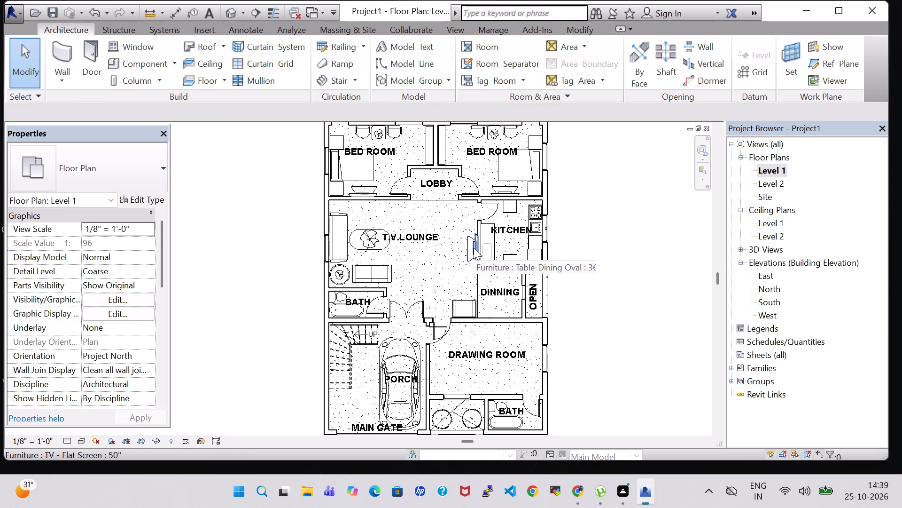
# Move the TV stand from the kitchen wall to above the oval table and rotate it 90 degrees to face the table.
pyautogui.scroll(4, 468, 248)
pyautogui.click(472, 231)
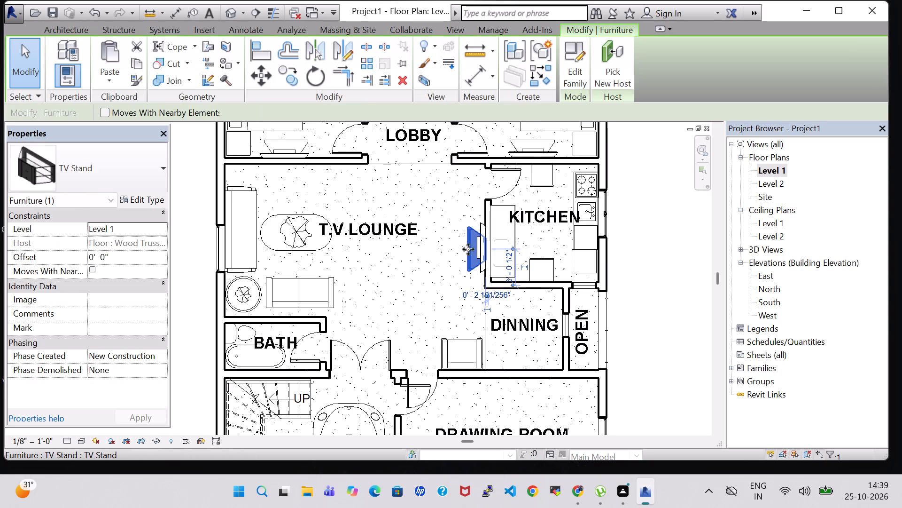
pyautogui.moveTo(471, 254); pyautogui.dragTo(452, 247, button='middle')
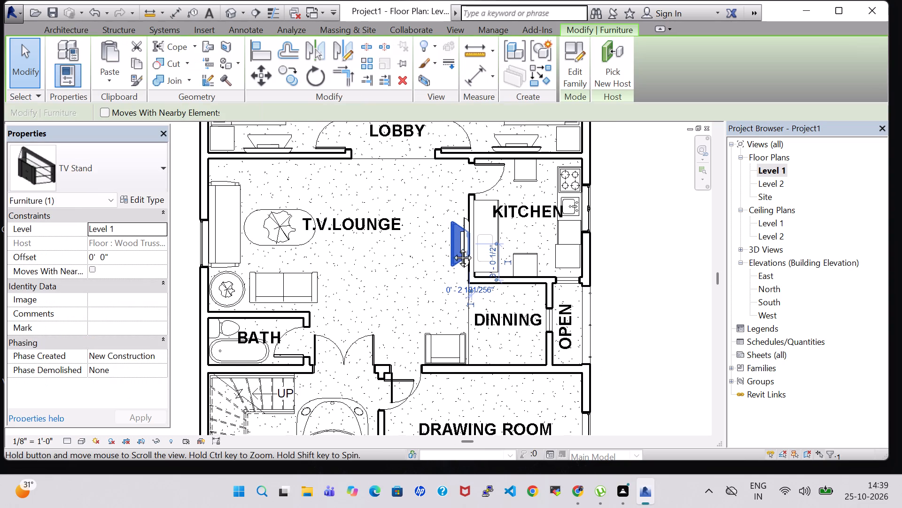
pyautogui.moveTo(452, 247); pyautogui.dragTo(479, 257, button='middle')
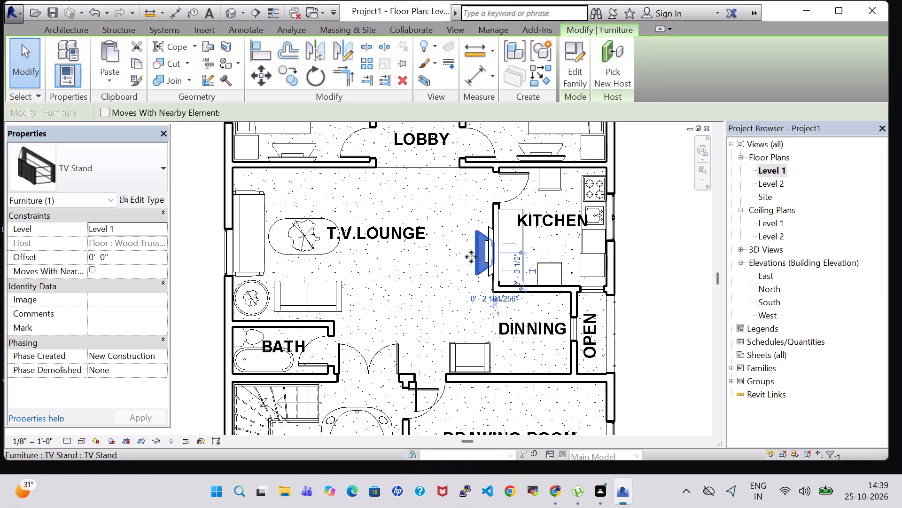
pyautogui.moveTo(451, 257); pyautogui.dragTo(409, 240)
pyautogui.doubleClick(408, 240)
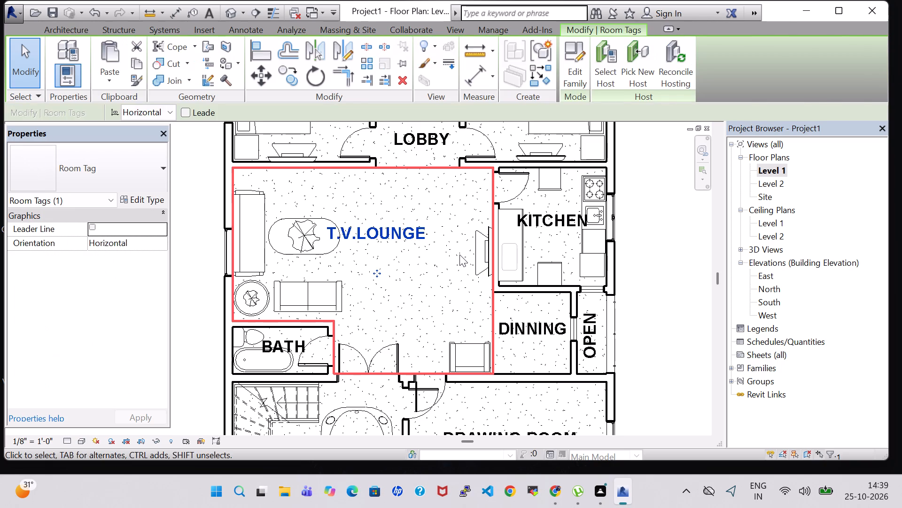
pyautogui.click(459, 254)
pyautogui.click(478, 235)
pyautogui.moveTo(478, 238); pyautogui.dragTo(468, 238)
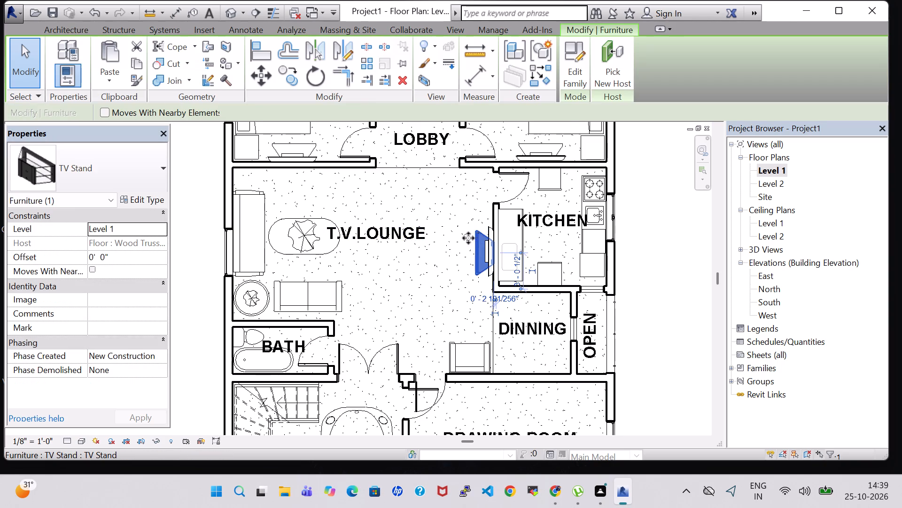
pyautogui.moveTo(468, 238); pyautogui.dragTo(358, 196)
pyautogui.moveTo(350, 193); pyautogui.dragTo(295, 177)
pyautogui.press('space')
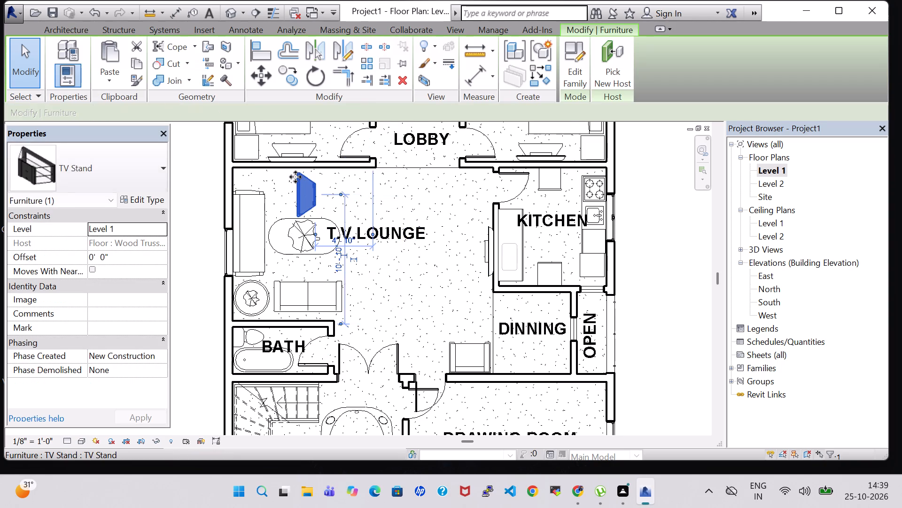
# Nudge the TV stand nine increments up against the bedroom wall and a net four left, roughly in line with the oval table.
pyautogui.press('Up')
pyautogui.press('Up')
pyautogui.press('Up')
pyautogui.press('Up')
pyautogui.press('Up')
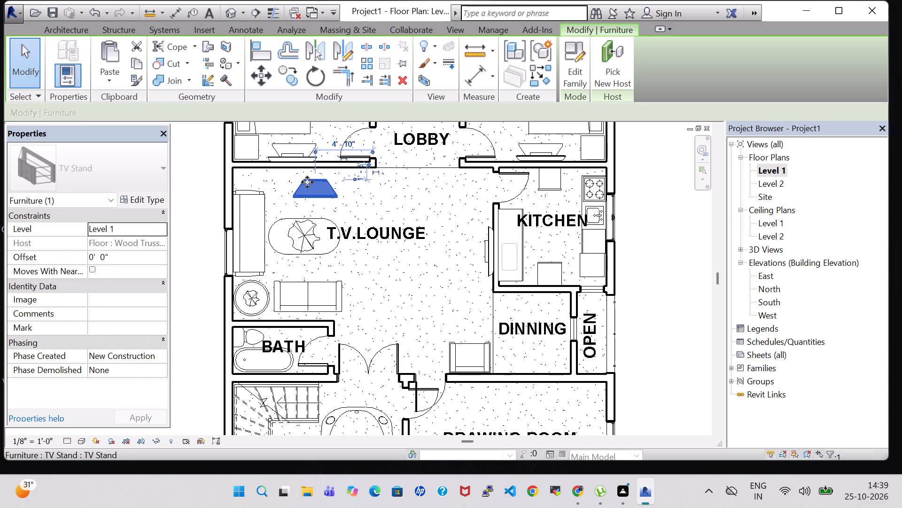
pyautogui.press('Up')
pyautogui.press('Left')
pyautogui.press('Left')
pyautogui.press('Left')
pyautogui.press('Left')
pyautogui.press('Up')
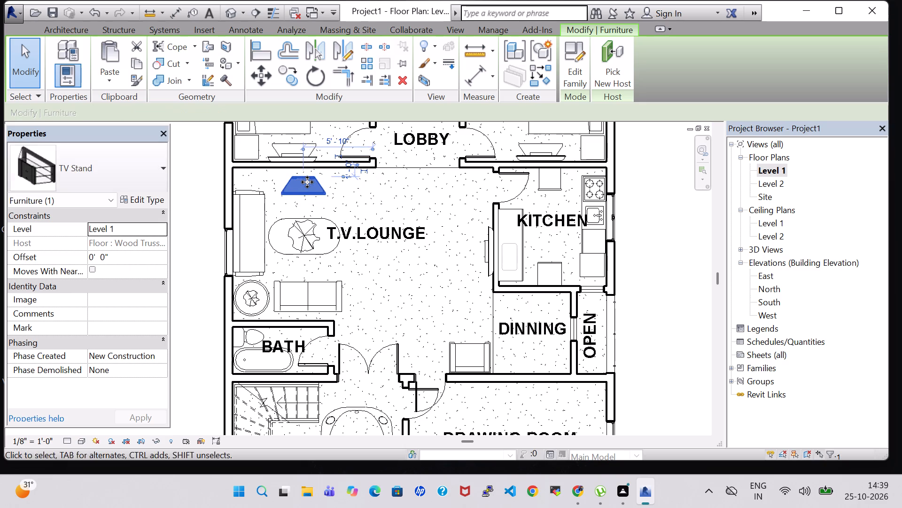
pyautogui.press('Up')
pyautogui.press('Up')
pyautogui.press('Left')
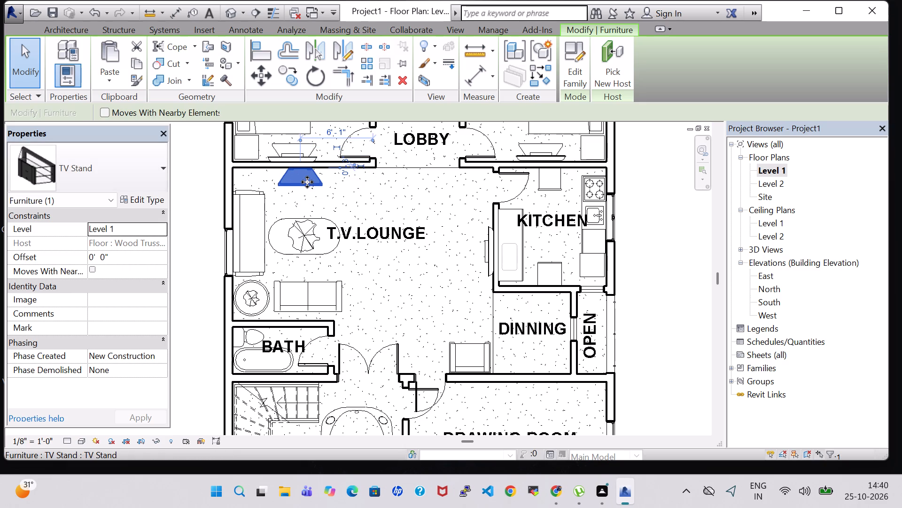
pyautogui.press('Right')
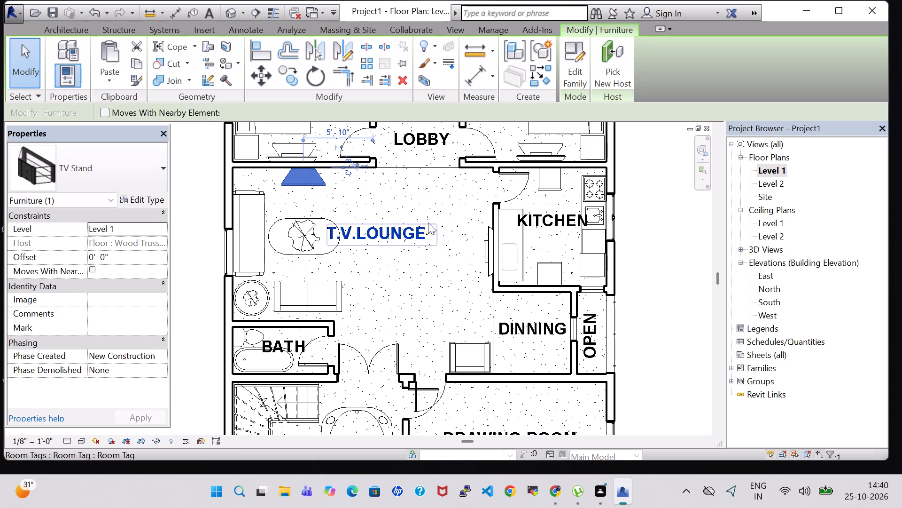
# Move the 50" flat-screen TV from the kitchen wall to the relocated stand, rotate it 90 degrees, and nudge it eight increments up and two left.
pyautogui.click(490, 248)
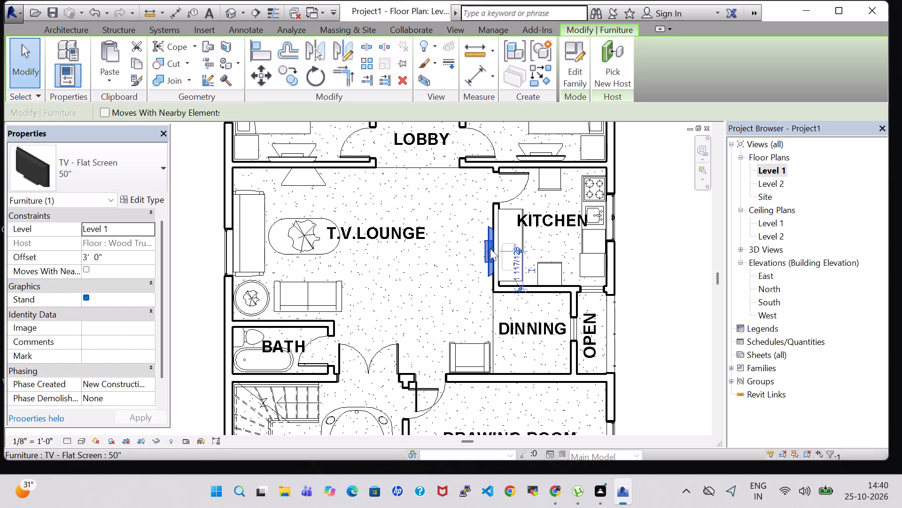
pyautogui.moveTo(490, 248); pyautogui.dragTo(307, 189)
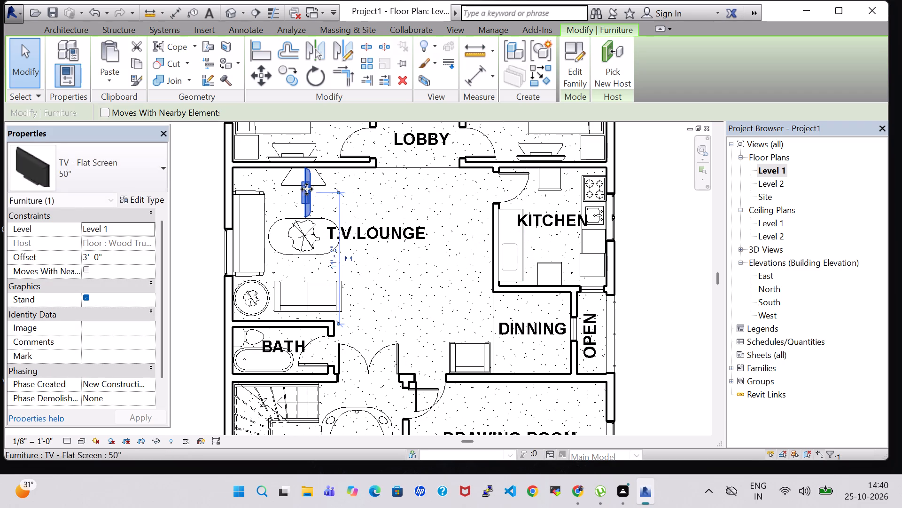
pyautogui.press('space')
pyautogui.press('Up')
pyautogui.press('Up')
pyautogui.press('Left')
pyautogui.press('Left')
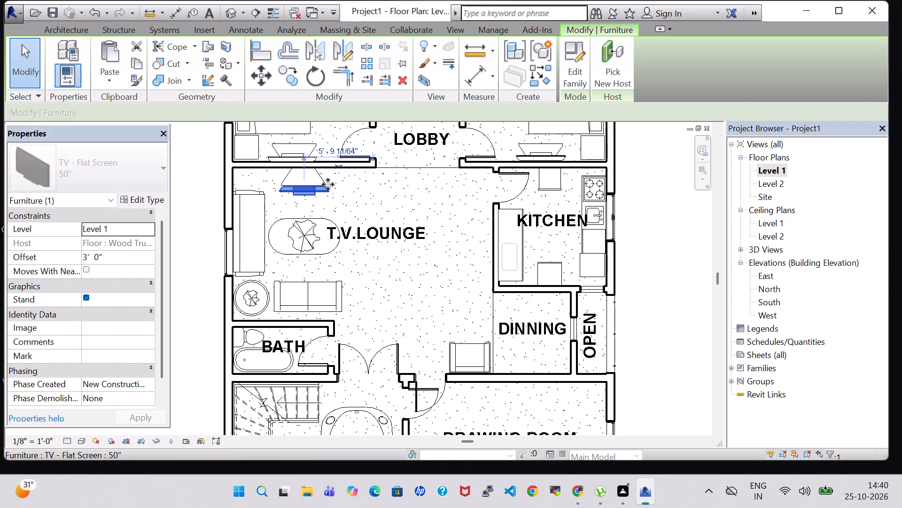
pyautogui.press('Up')
pyautogui.press('Up')
pyautogui.press('Up')
pyautogui.press('Up')
pyautogui.press('Up')
pyautogui.press('Up')
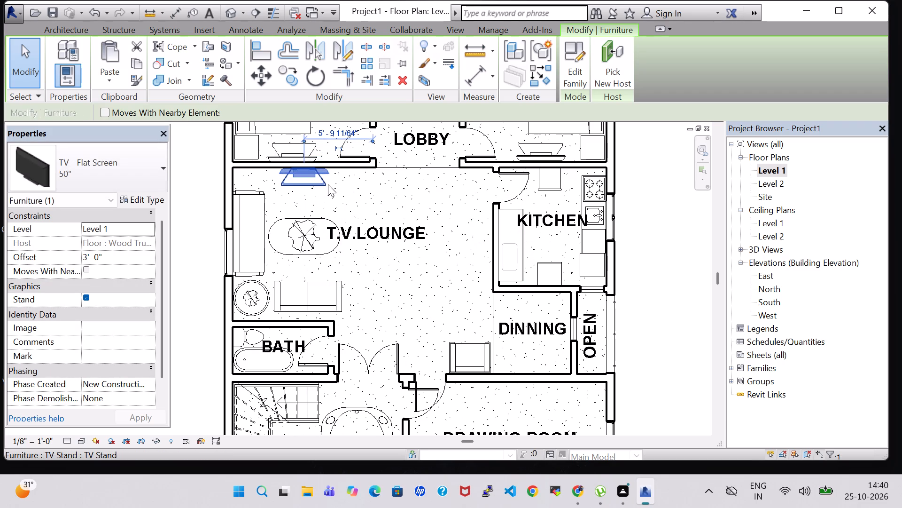
pyautogui.click(197, 245)
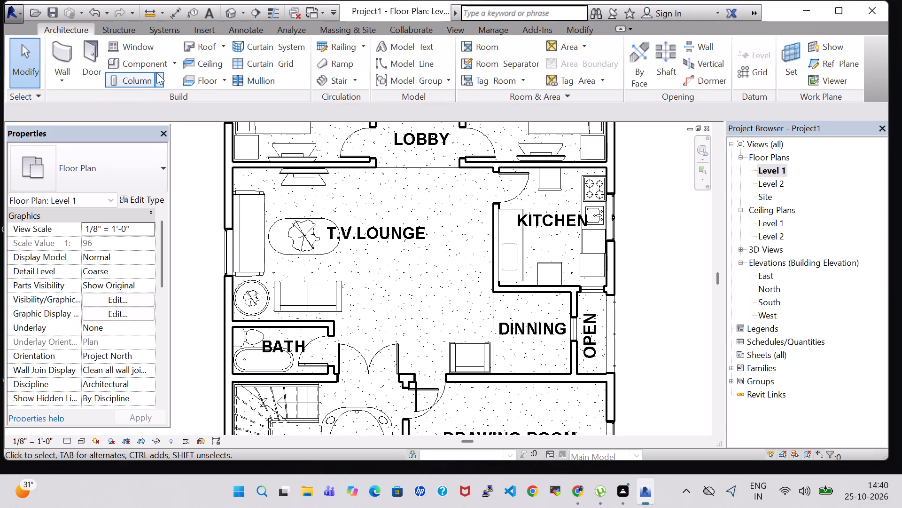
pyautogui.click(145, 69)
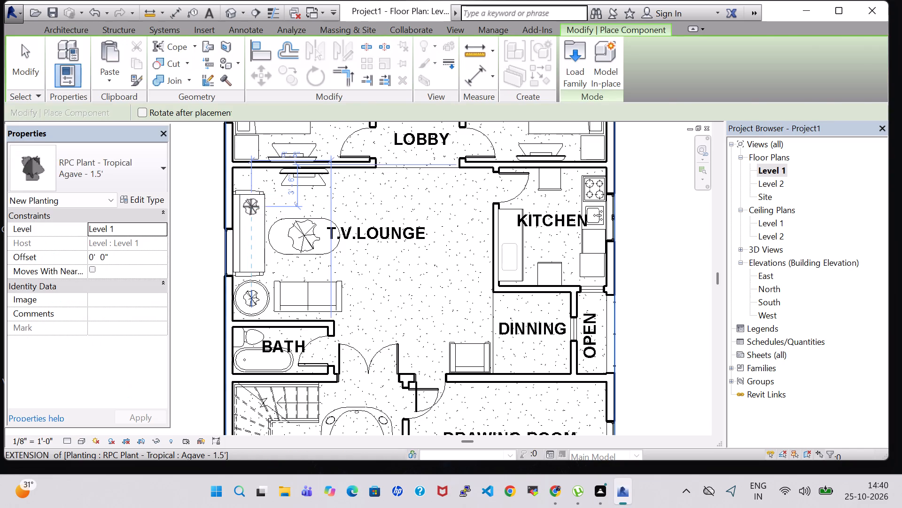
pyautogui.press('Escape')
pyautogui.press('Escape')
# Copy the 84" Sofa-Pensi and paste the duplicate on the opposite side of the oval table, level with the original.
pyautogui.click(252, 196)
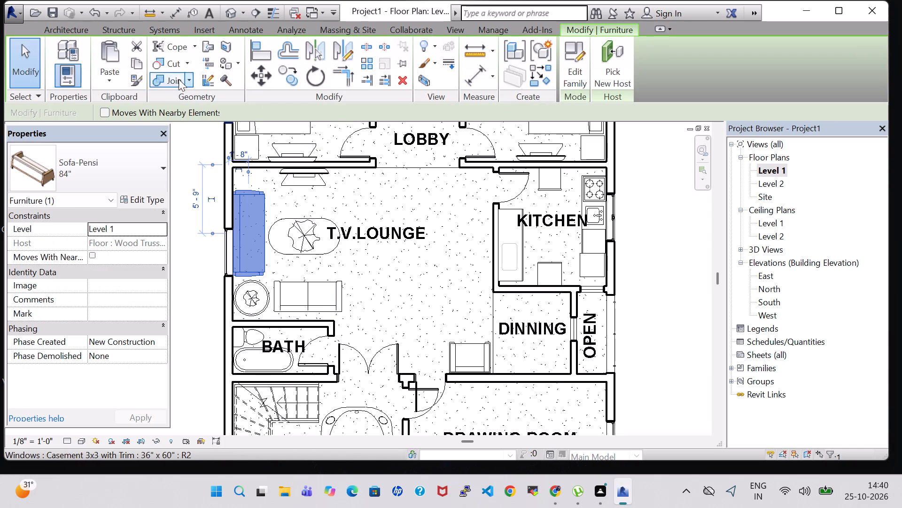
pyautogui.click(133, 70)
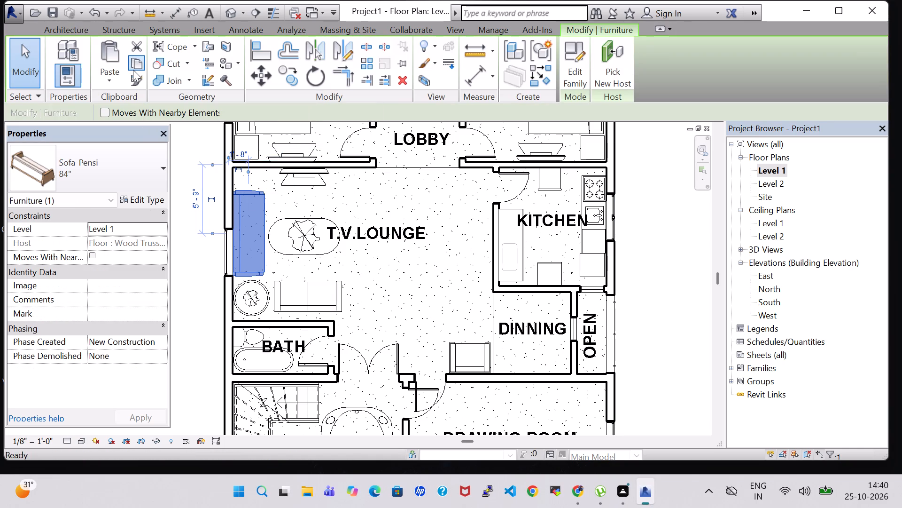
pyautogui.click(113, 65)
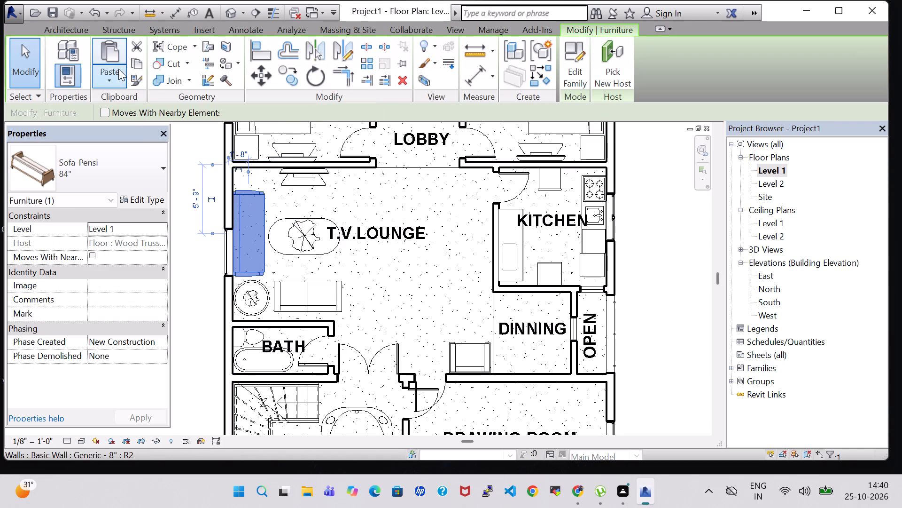
pyautogui.click(149, 107)
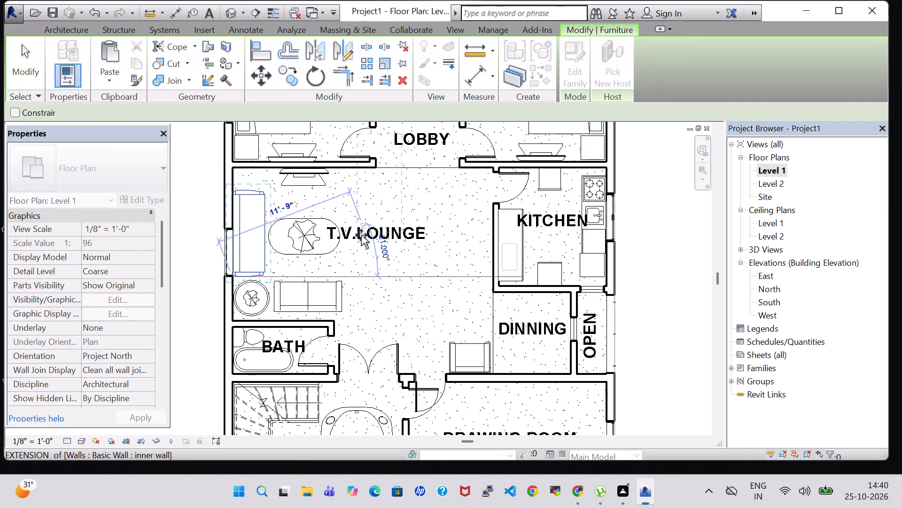
pyautogui.click(364, 284)
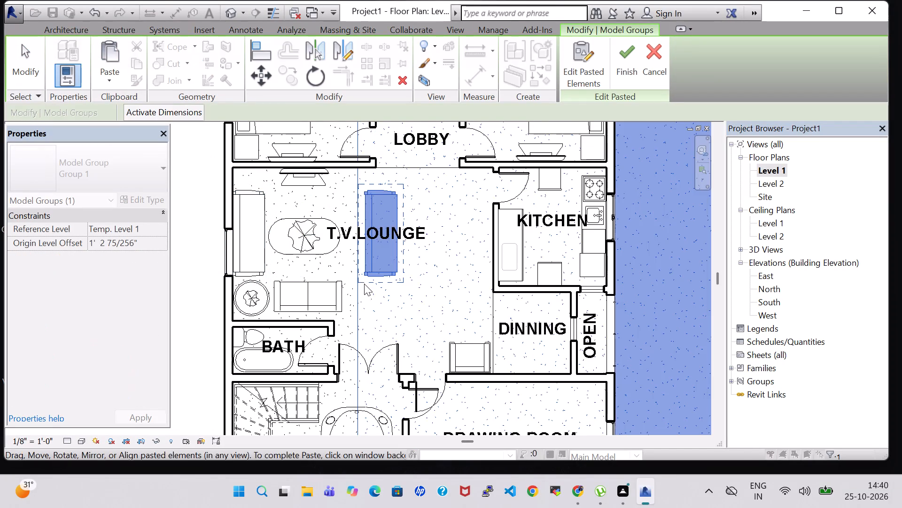
pyautogui.press('Escape')
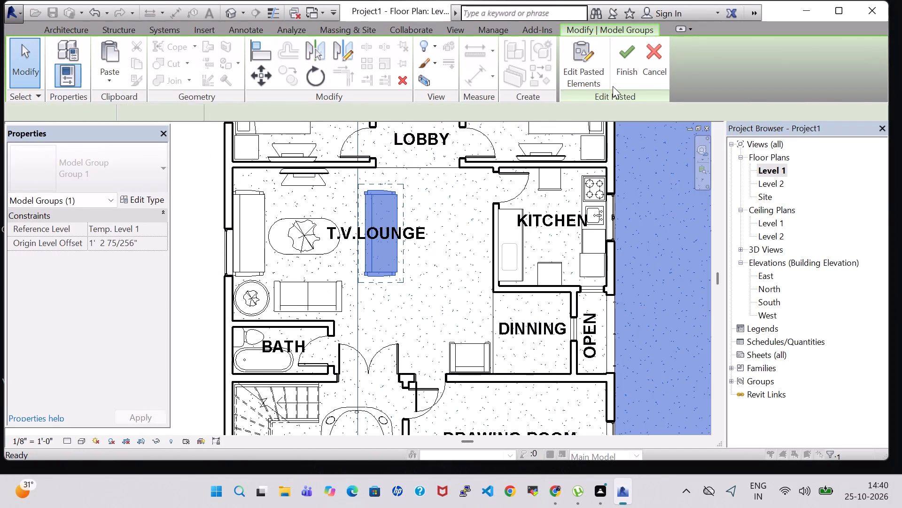
pyautogui.press('Escape')
# Rotate the pasted Sofa-Pensi 180 degrees so it faces the oval table.
pyautogui.click(383, 270)
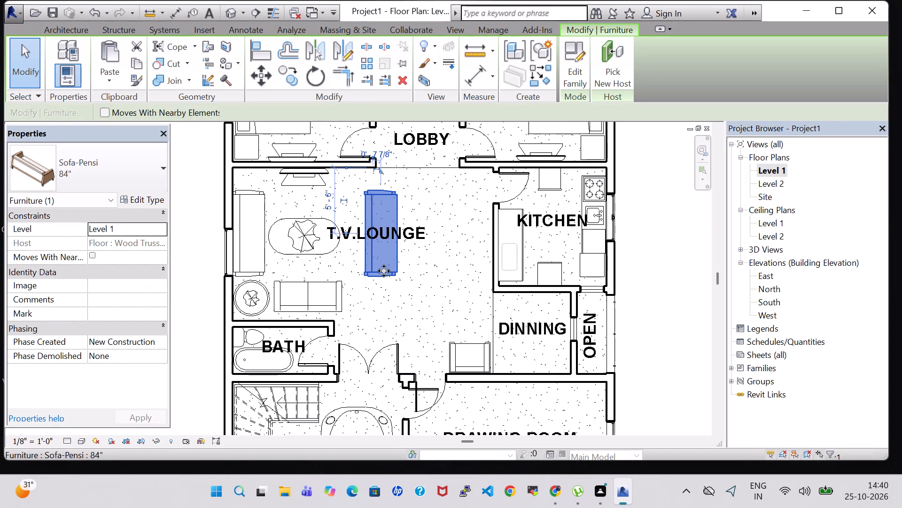
pyautogui.press('space')
pyautogui.press('space')
pyautogui.click(645, 263)
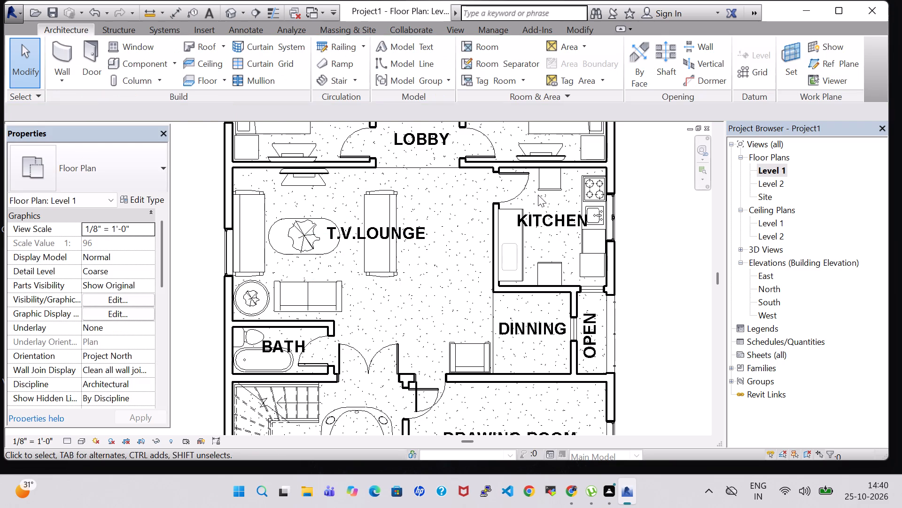
# Examine the T.V. lounge's rearranged sofas, oval table and television in the 3D view.
pyautogui.click(233, 16)
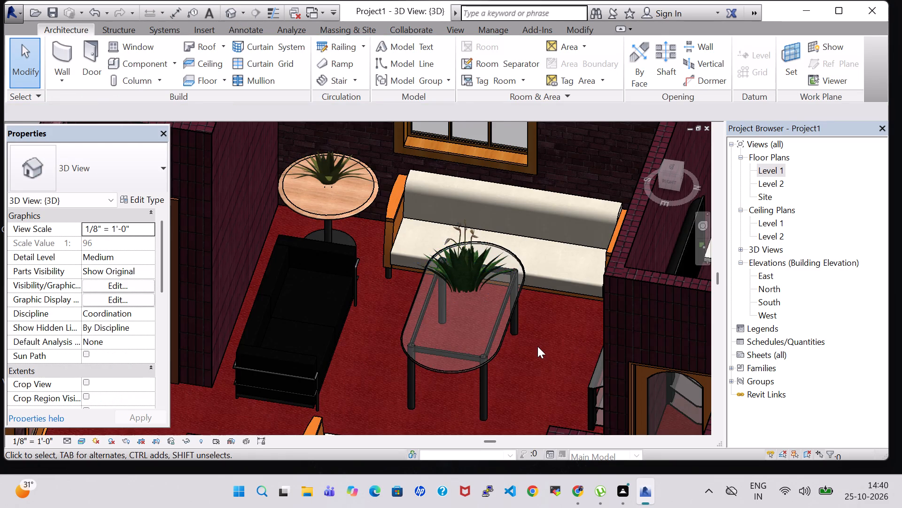
pyautogui.scroll(-4, 537, 346)
pyautogui.moveTo(533, 346); pyautogui.dragTo(464, 307, button='middle')
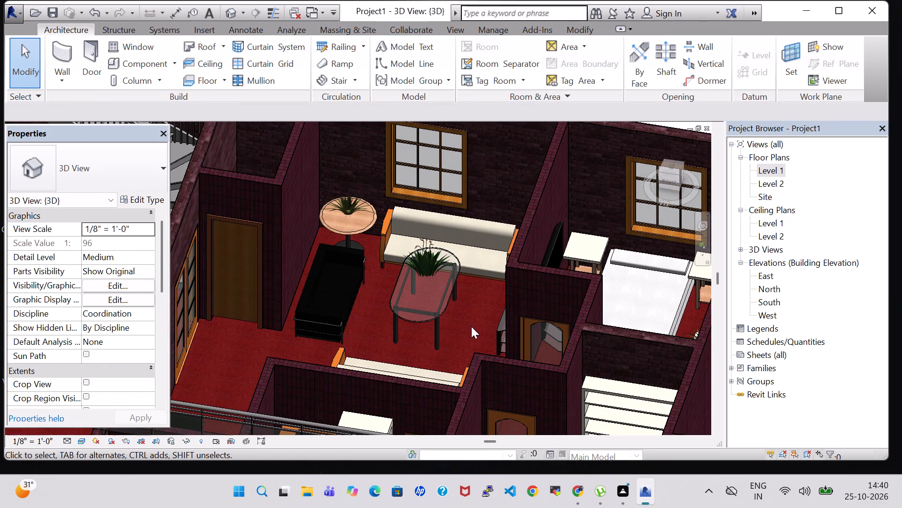
pyautogui.moveTo(465, 326); pyautogui.dragTo(523, 325, button='middle')
pyautogui.keyDown('shift'); pyautogui.middleClick(528, 326); pyautogui.keyUp('shift')
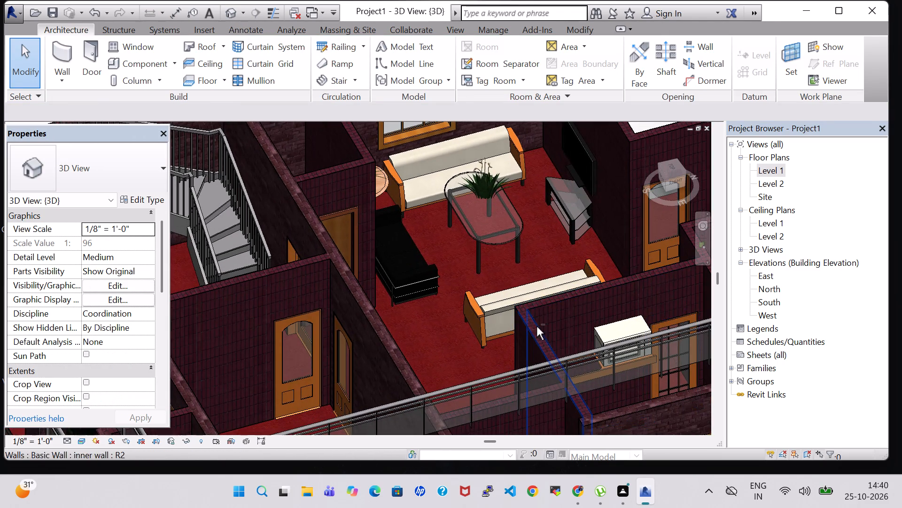
# In the 3D view, select the 50" flat-screen TV above the TV stand and nudge it thirteen increments down.
pyautogui.keyDown('shift'); pyautogui.middleClick(537, 326); pyautogui.keyUp('shift')
pyautogui.keyDown('shift'); pyautogui.middleClick(597, 257); pyautogui.keyUp('shift')
pyautogui.keyDown('shift'); pyautogui.moveTo(597, 257); pyautogui.dragTo(648, 238, button='middle'); pyautogui.keyUp('shift')
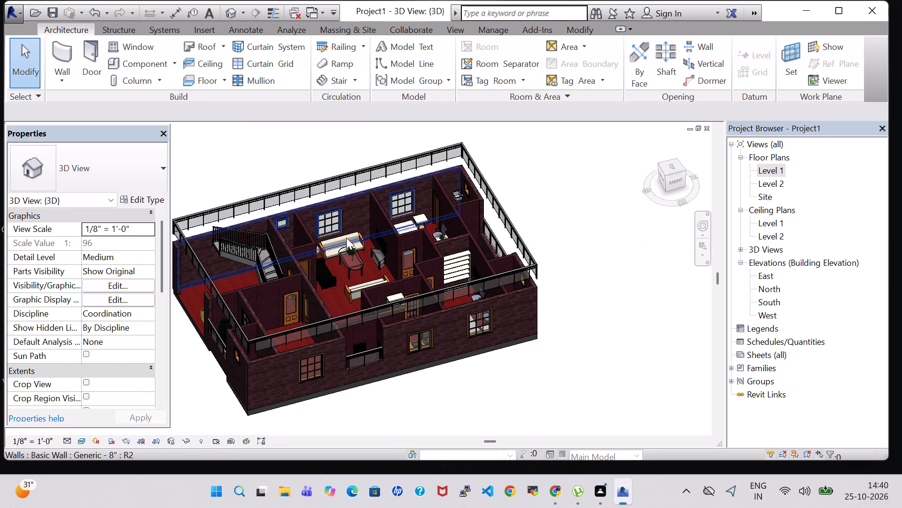
pyautogui.scroll(10, 346, 238)
pyautogui.click(472, 317)
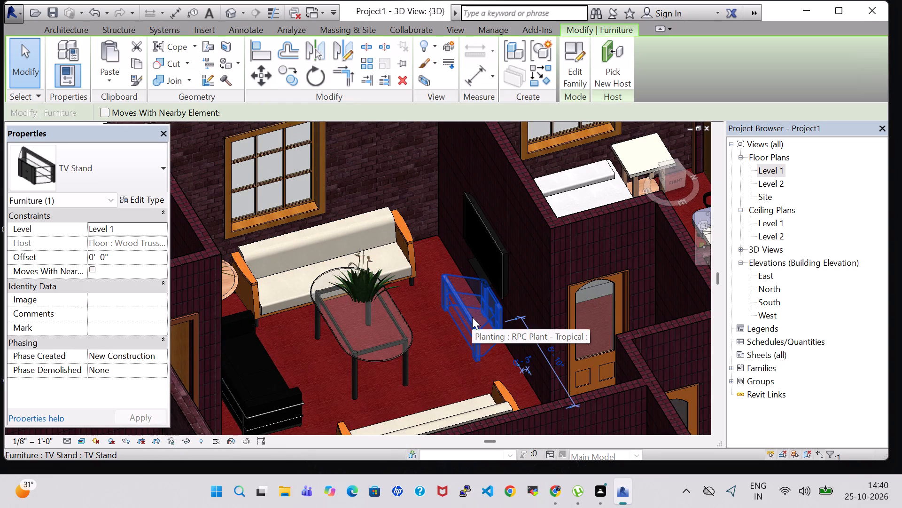
pyautogui.click(507, 262)
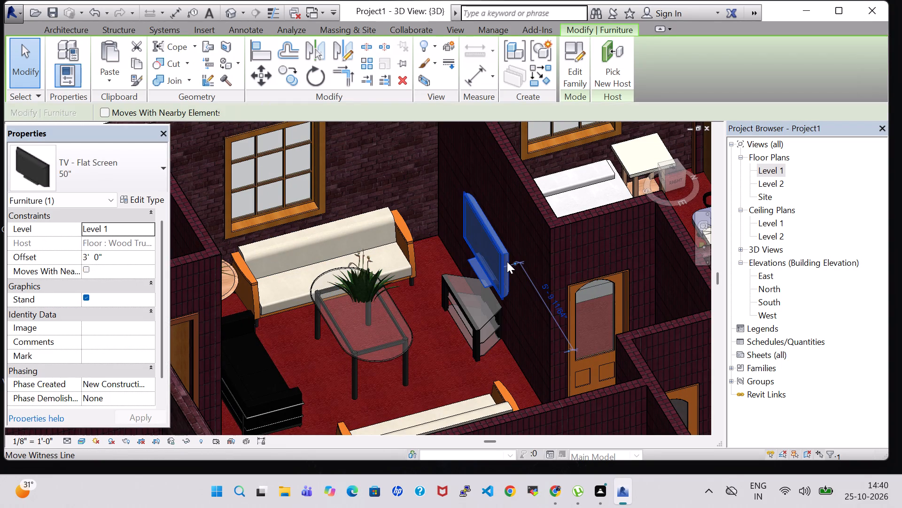
pyautogui.press('Down')
pyautogui.press('Down')
pyautogui.press('Down')
pyautogui.press('Down')
pyautogui.press('Down')
pyautogui.press('Down')
pyautogui.press('Down')
pyautogui.press('Down')
pyautogui.press('Down')
pyautogui.press('Down')
pyautogui.press('Down')
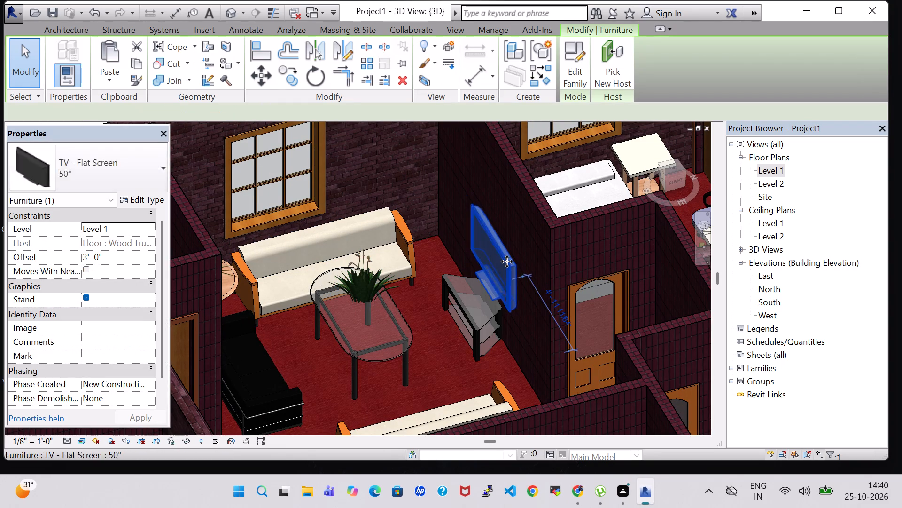
pyautogui.press('Down')
pyautogui.press('Down')
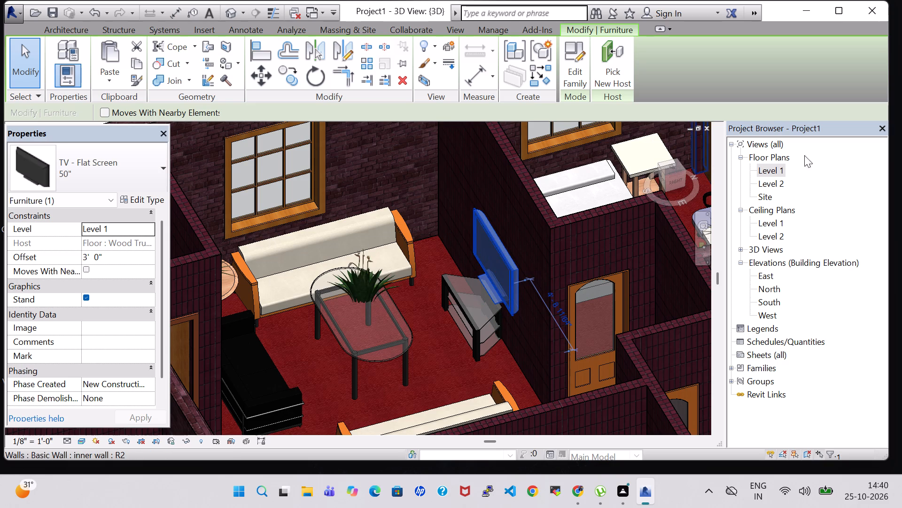
# Nudge the 50" flat-screen TV four increments left in the Level 1 plan to align it with the TV stand.
pyautogui.doubleClick(781, 165)
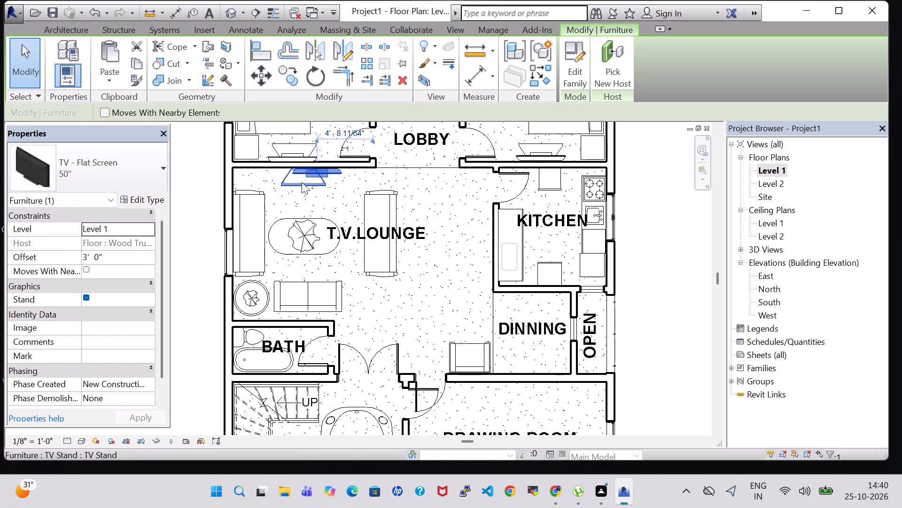
pyautogui.press('Left')
pyautogui.press('Left')
pyautogui.press('Left')
pyautogui.press('Left')
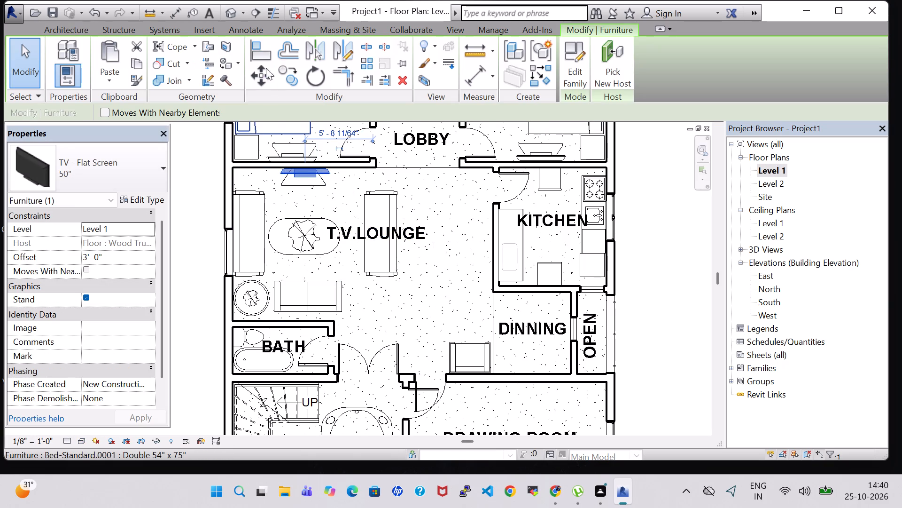
pyautogui.click(229, 14)
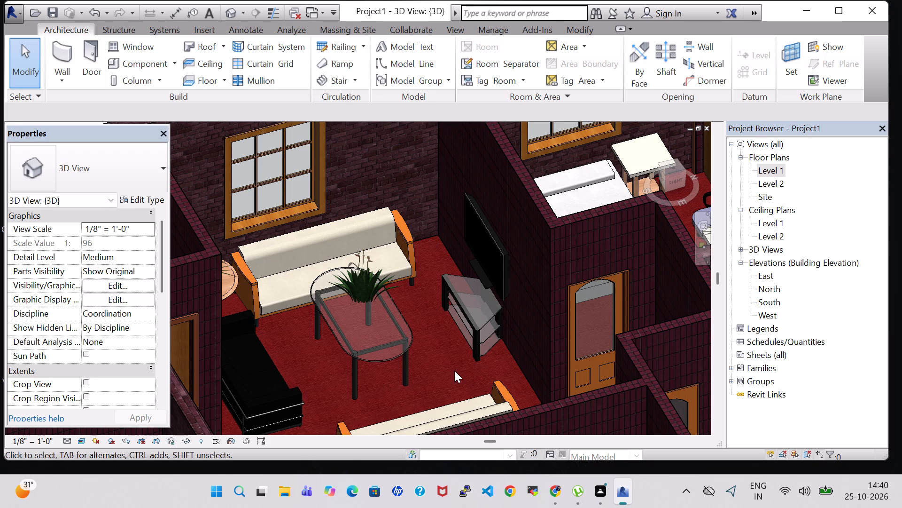
pyautogui.keyDown('shift'); pyautogui.moveTo(454, 371); pyautogui.dragTo(512, 326, button='middle'); pyautogui.keyUp('shift')
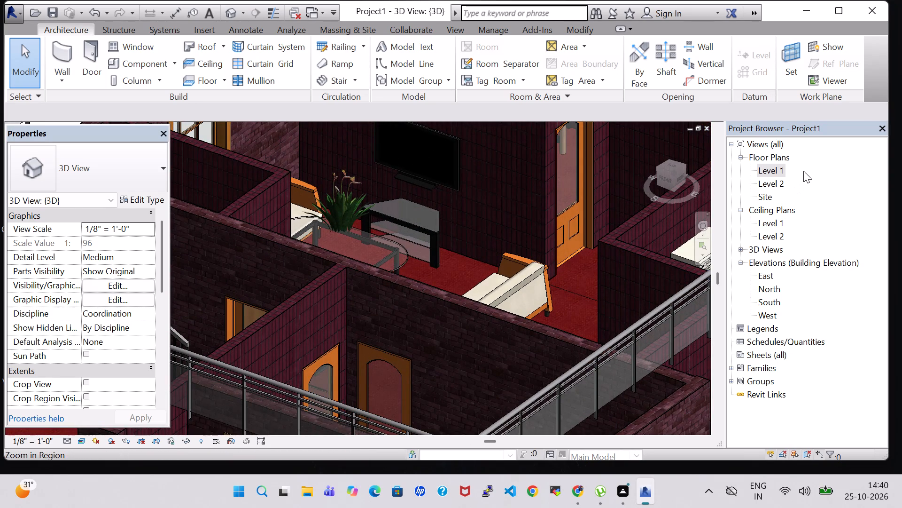
# In the Level 1 plan, nudge the 84" Sofa-Pensi nearest the kitchen two increments left, toward the oval table.
pyautogui.click(773, 169)
pyautogui.click(773, 169)
pyautogui.scroll(-4, 494, 197)
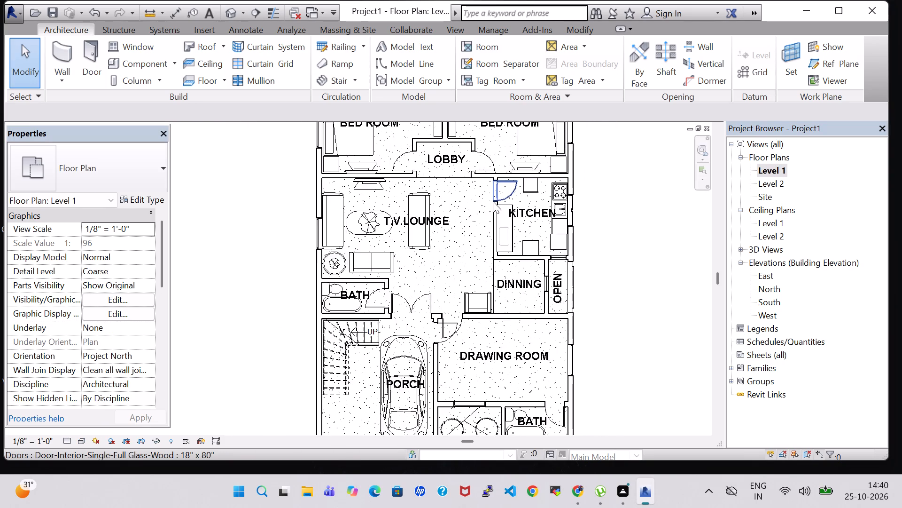
pyautogui.scroll(-1, 493, 201)
pyautogui.click(449, 198)
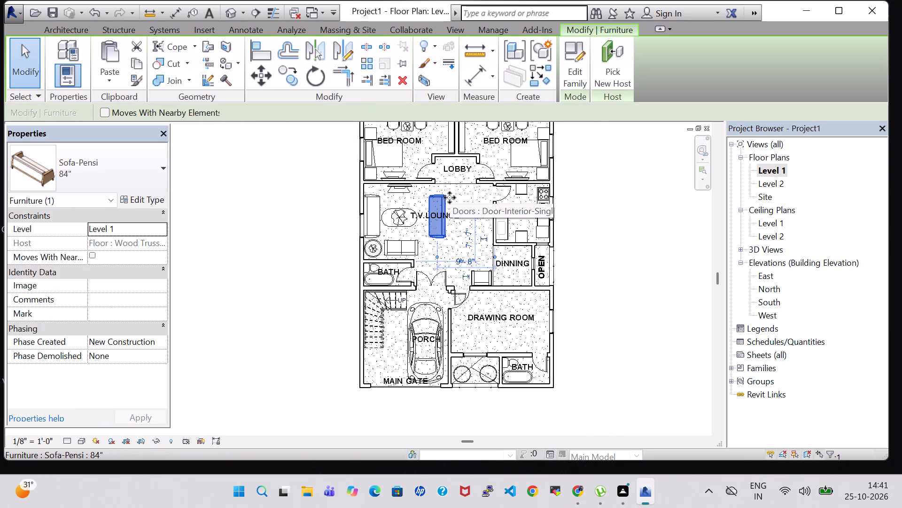
pyautogui.press('Down')
pyautogui.press('Left')
pyautogui.press('Up')
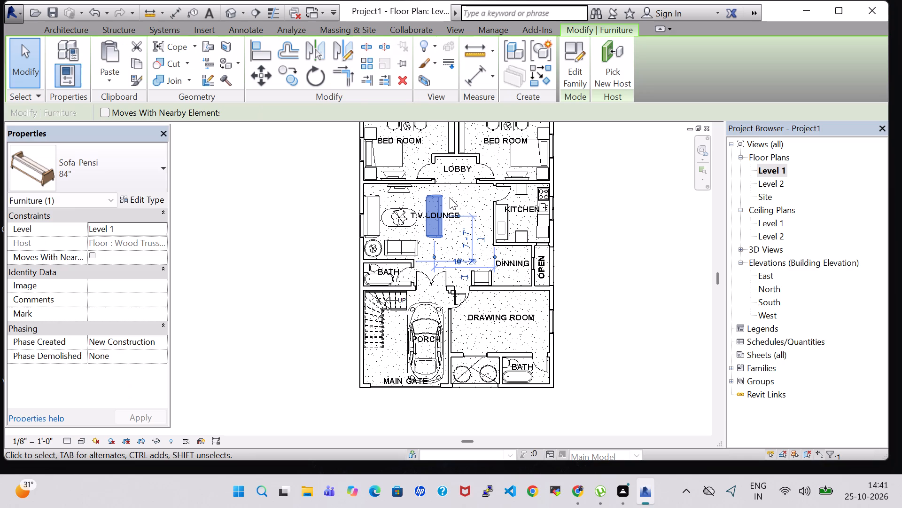
pyautogui.press('Left')
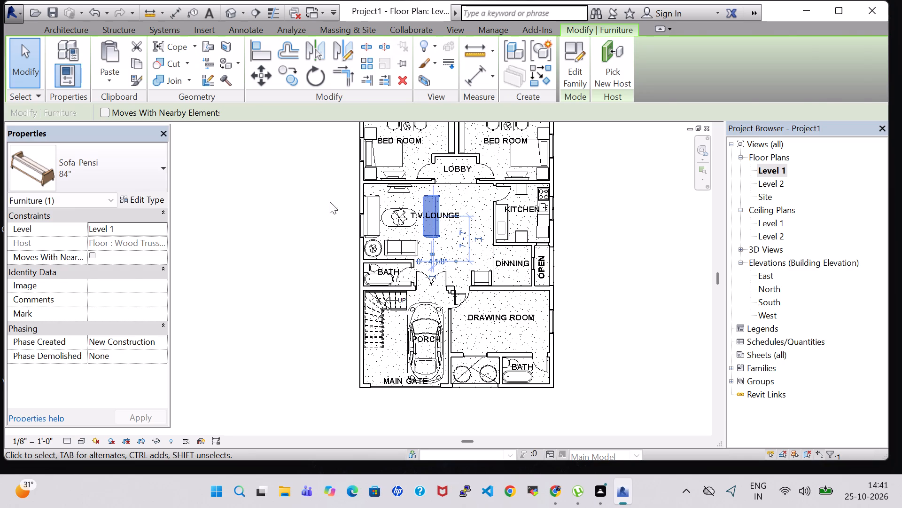
pyautogui.click(301, 209)
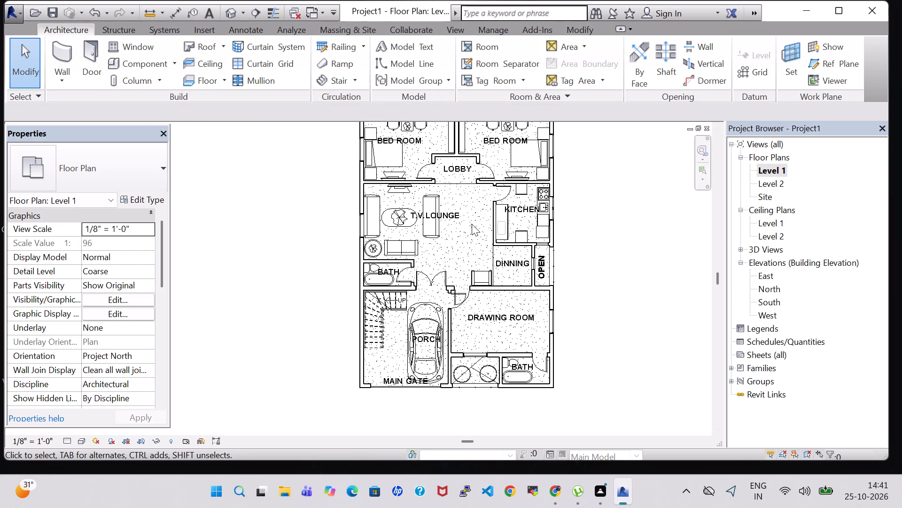
# Load the Sofa family from the Furniture Seating library as a component to place.
pyautogui.click(149, 61)
pyautogui.click(576, 69)
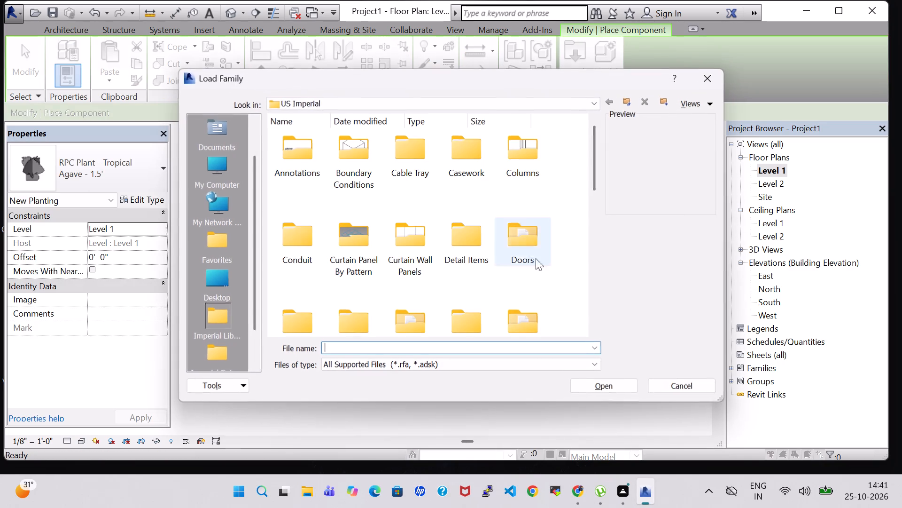
pyautogui.scroll(-1, 508, 283)
pyautogui.doubleClick(514, 205)
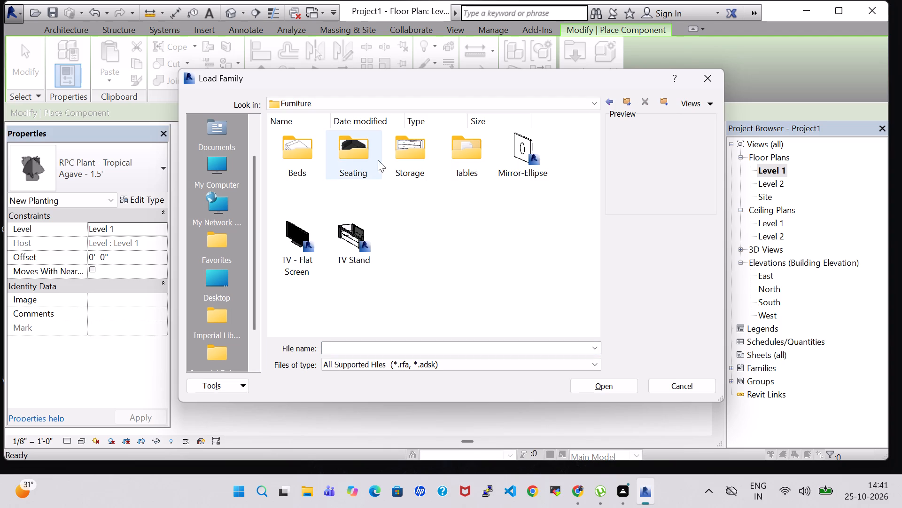
pyautogui.doubleClick(355, 159)
pyautogui.scroll(-2, 365, 217)
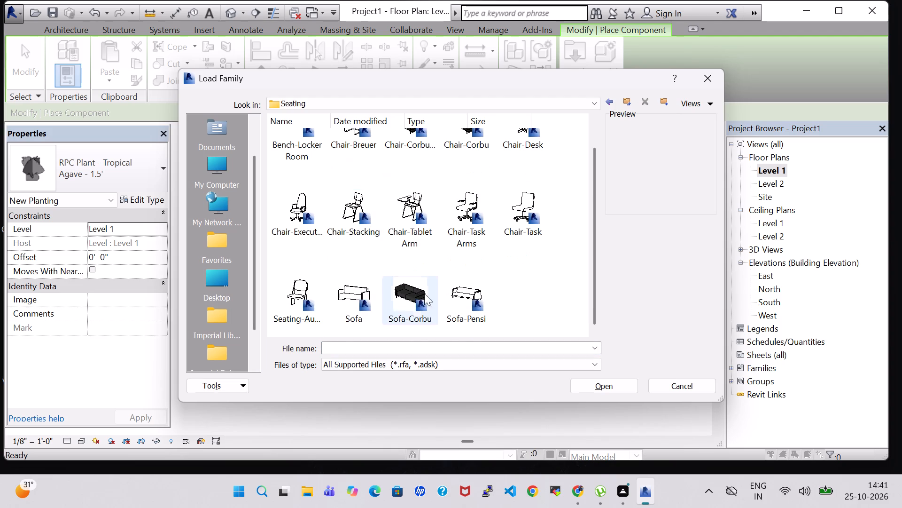
pyautogui.click(335, 296)
pyautogui.click(601, 388)
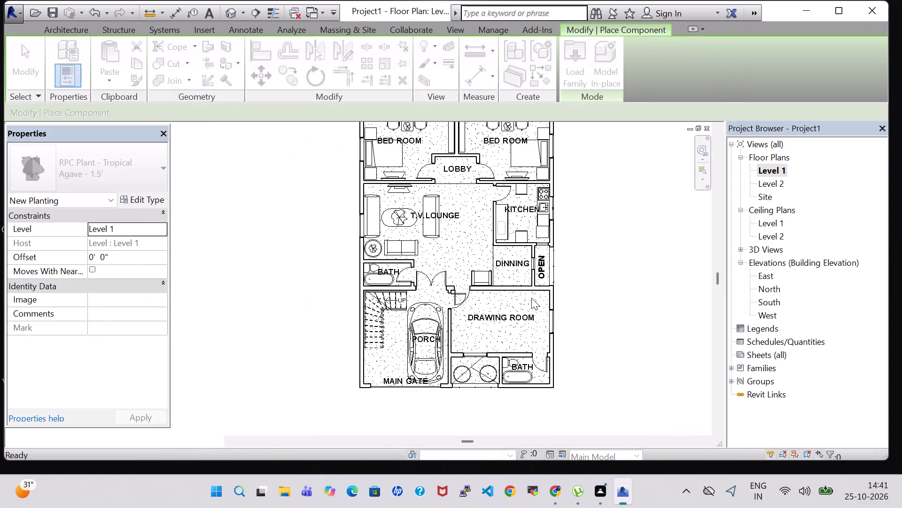
# Rotate the 72" Sofa upright and place it in the T.V. lounge alongside the kitchen wall, with its back to the wall.
pyautogui.scroll(5, 476, 236)
pyautogui.press('space')
pyautogui.press('space')
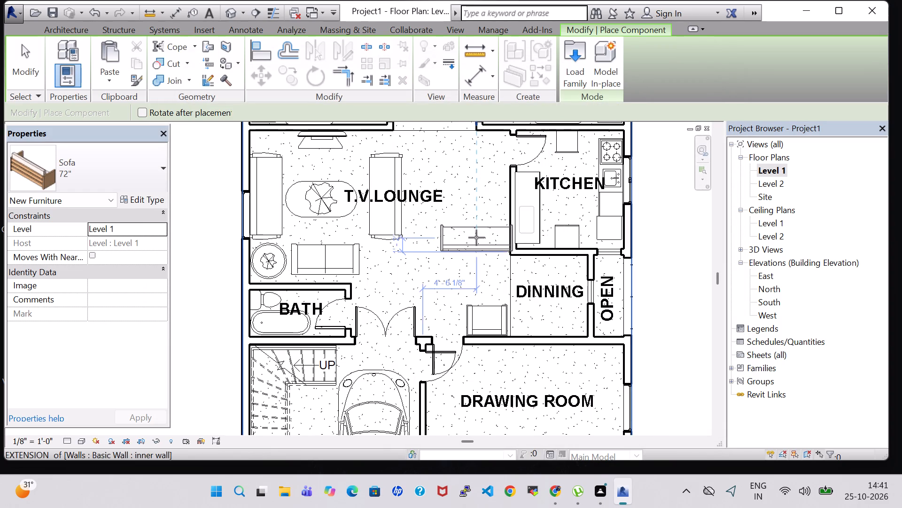
pyautogui.press('space')
pyautogui.scroll(5, 476, 238)
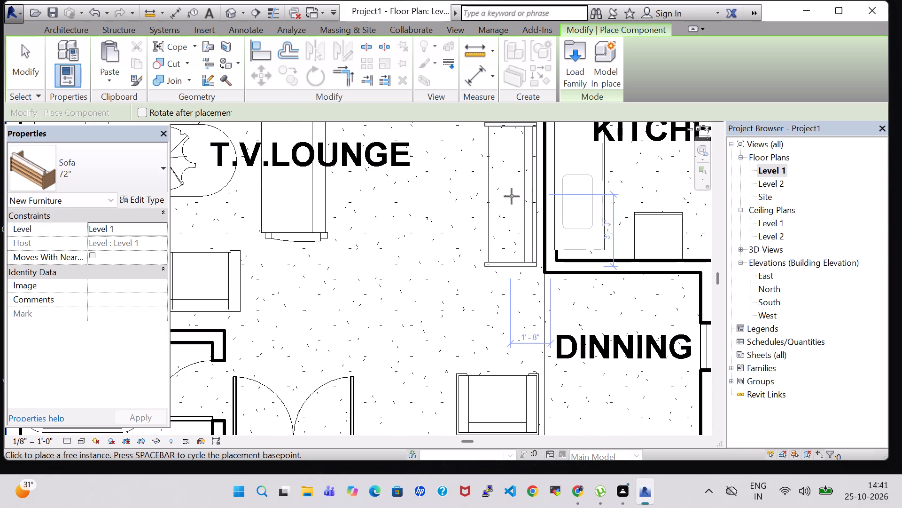
pyautogui.click(515, 201)
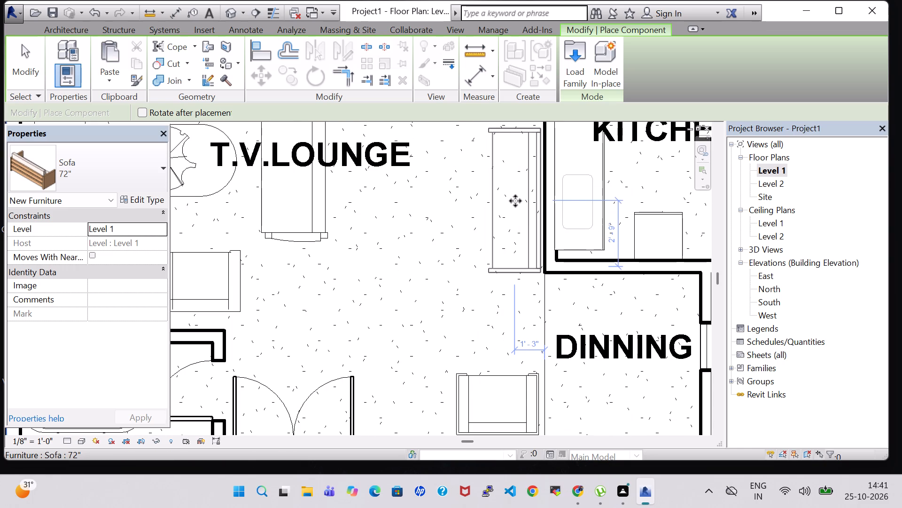
pyautogui.scroll(-4, 514, 204)
pyautogui.press('Escape')
pyautogui.press('Escape')
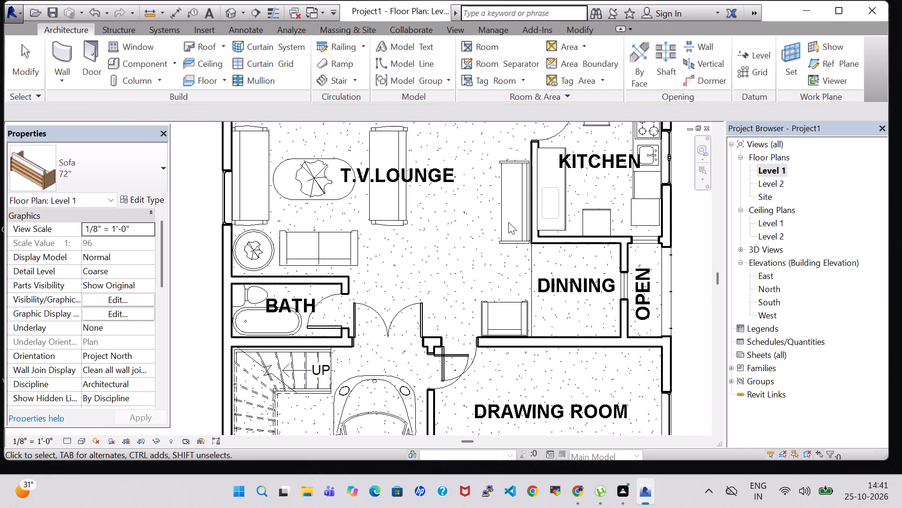
# Nudge the 72" Sofa beside the kitchen wall four increments up.
pyautogui.click(510, 209)
pyautogui.press('Up')
pyautogui.press('Up')
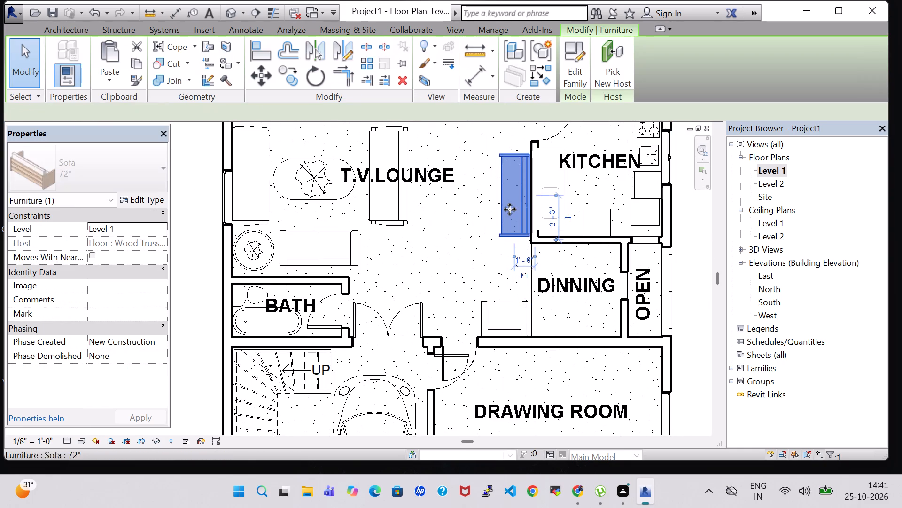
pyautogui.press('Up')
pyautogui.press('Up')
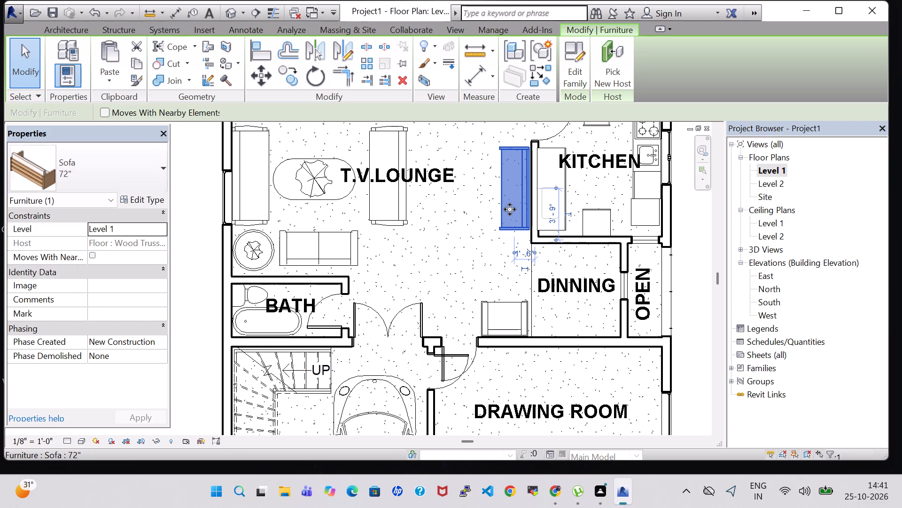
pyautogui.click(193, 214)
# Load the Table-Dining Round w Chairs family from the Furniture Tables library.
pyautogui.scroll(-2, 193, 214)
pyautogui.click(146, 68)
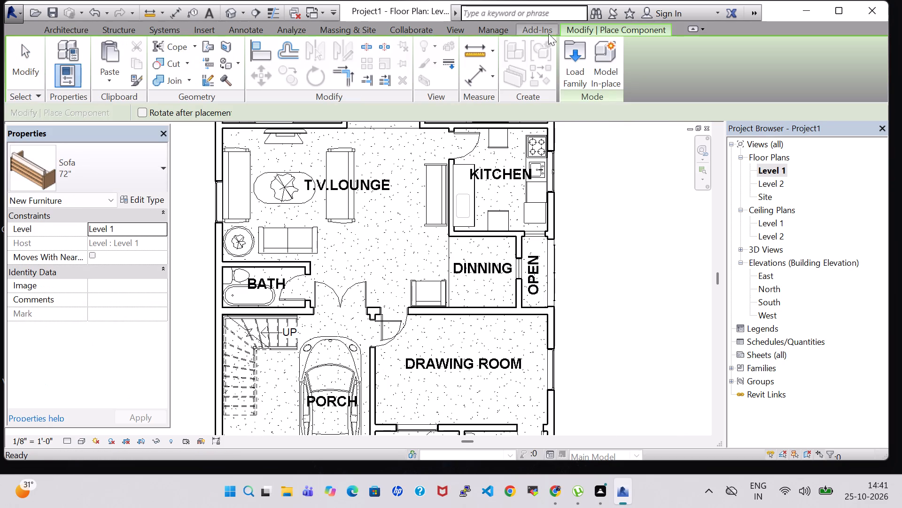
pyautogui.click(569, 65)
pyautogui.scroll(-1, 556, 204)
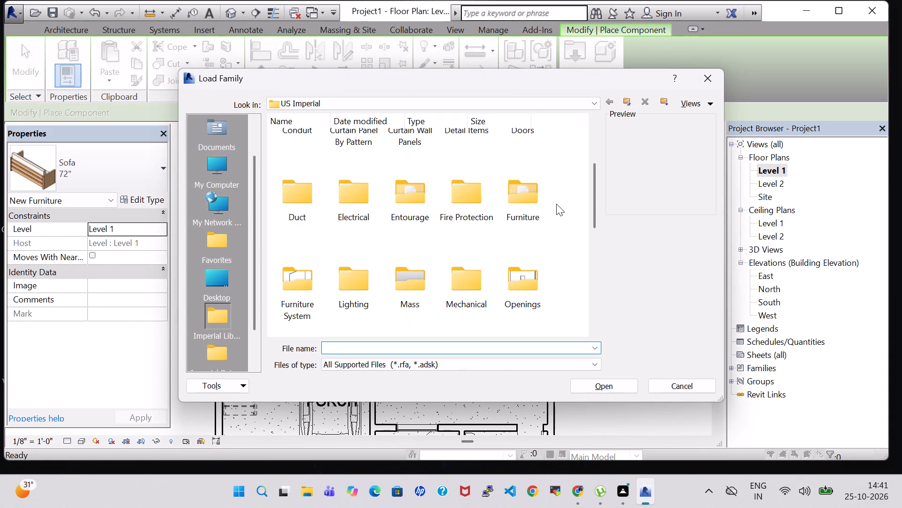
pyautogui.doubleClick(541, 201)
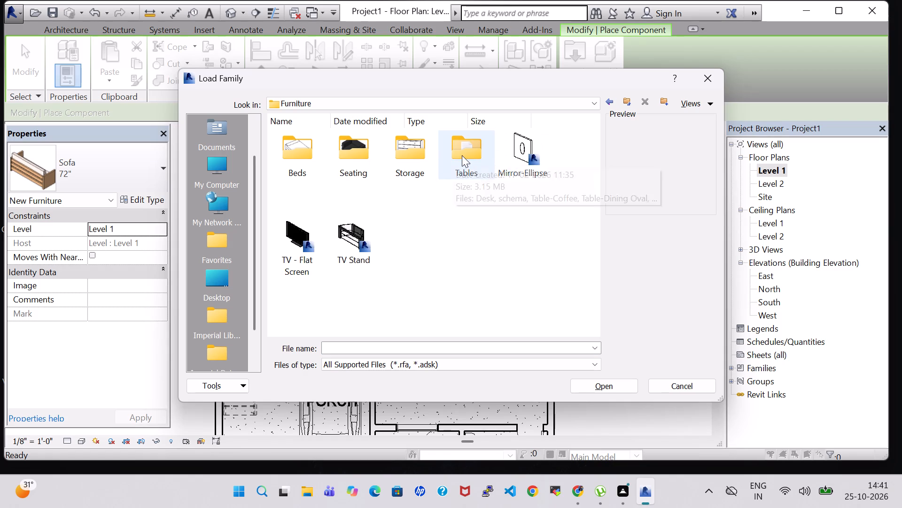
pyautogui.doubleClick(462, 155)
pyautogui.click(471, 169)
pyautogui.click(618, 385)
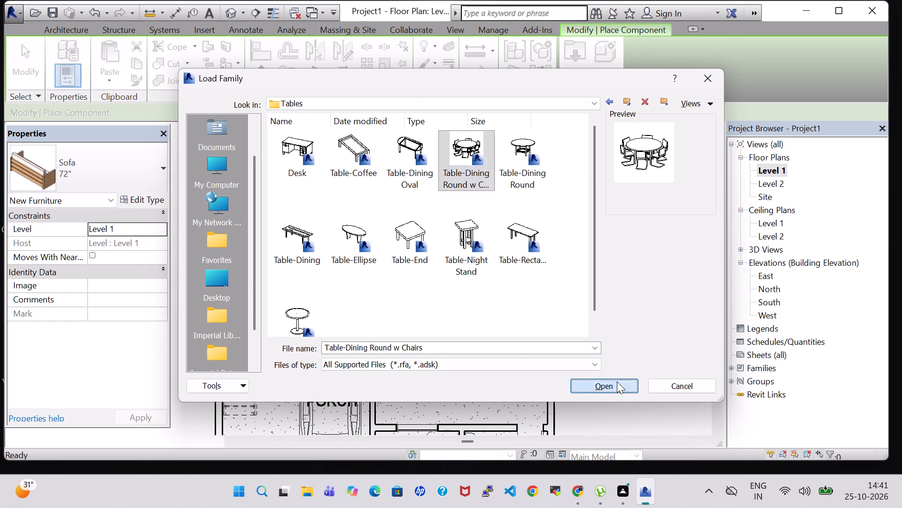
# Place the 36" Diameter round dining table with chairs in the middle of the dining area, about 3'-7" from the OPEN wall.
pyautogui.scroll(4, 480, 287)
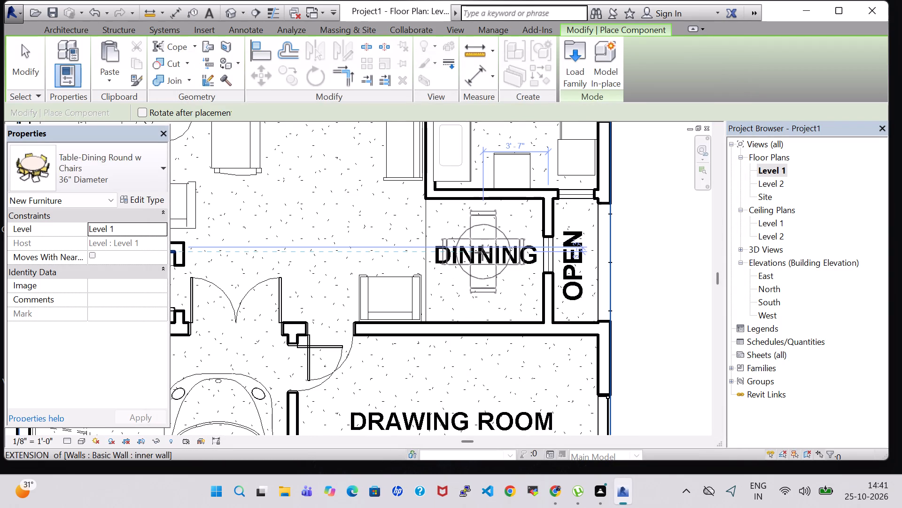
pyautogui.click(482, 253)
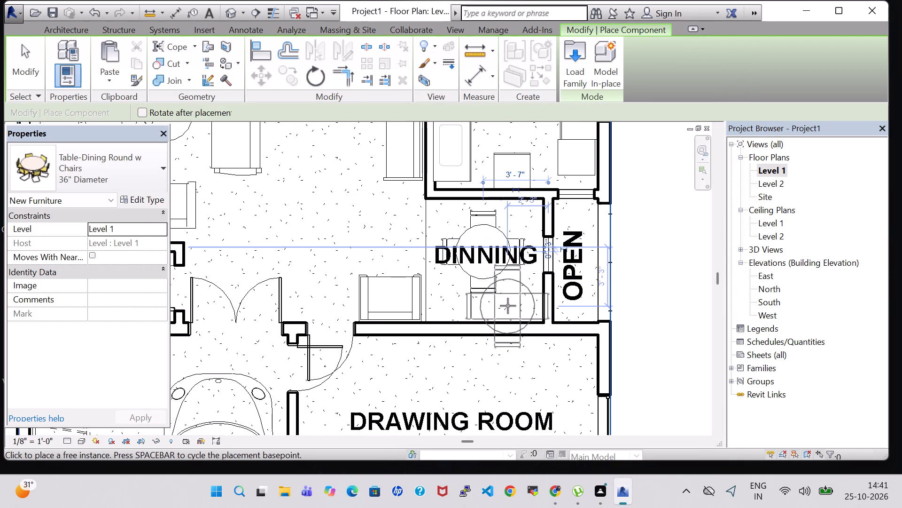
pyautogui.press('Escape')
pyautogui.press('Escape')
pyautogui.press('Escape')
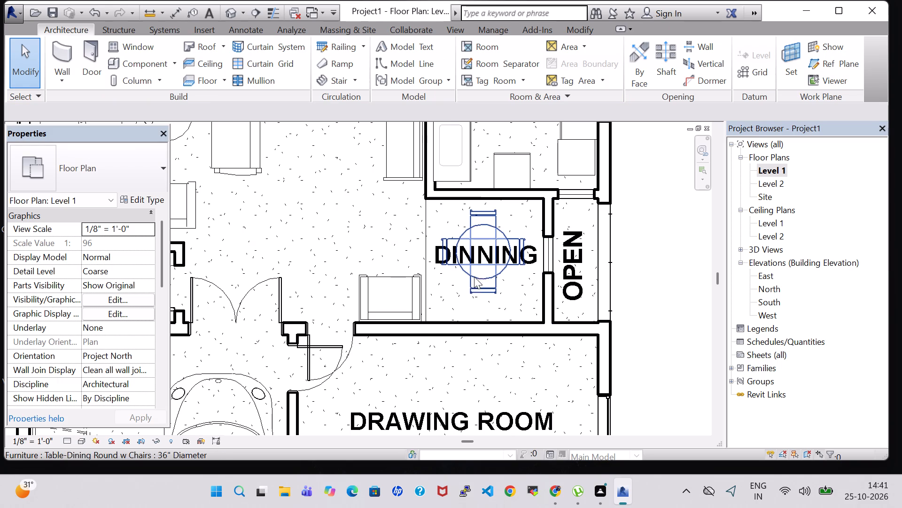
pyautogui.scroll(-4, 480, 288)
pyautogui.click(610, 264)
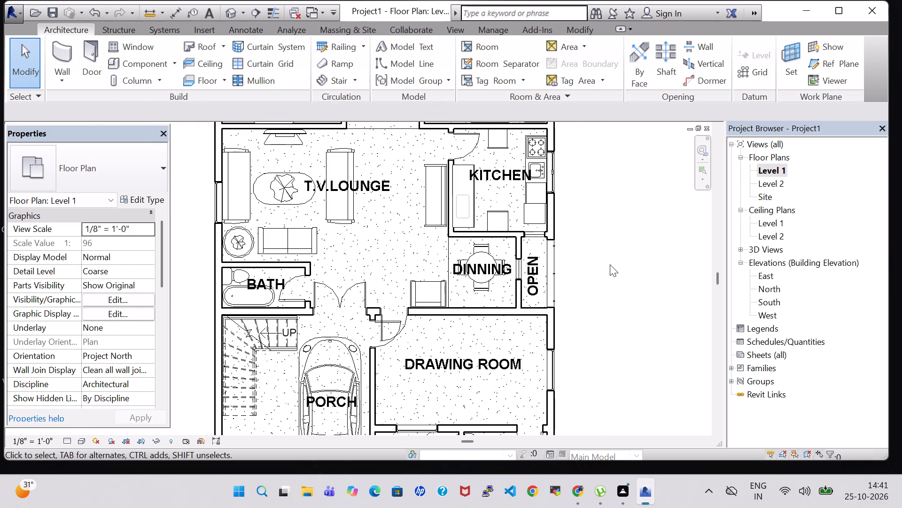
# In the 3D view, delete the 72" Sofa standing against the kitchen wall in the T.V. lounge.
pyautogui.click(224, 7)
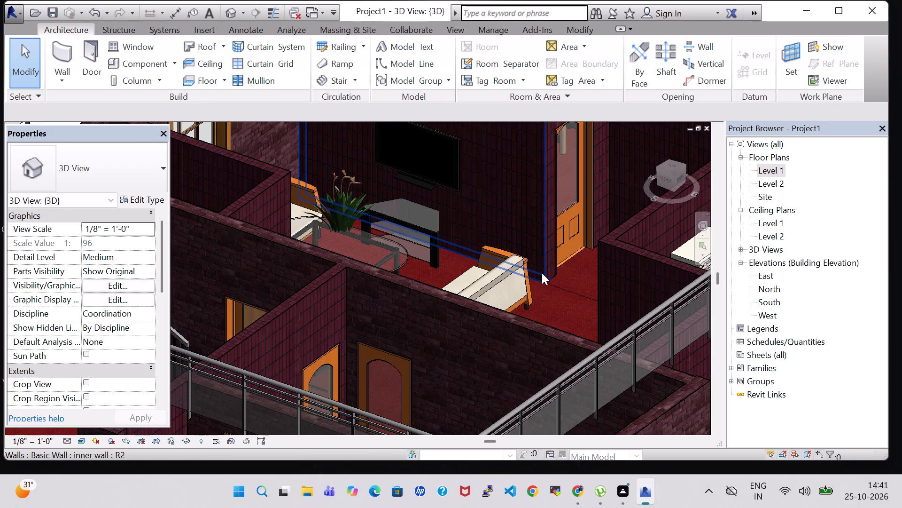
pyautogui.scroll(-6, 542, 273)
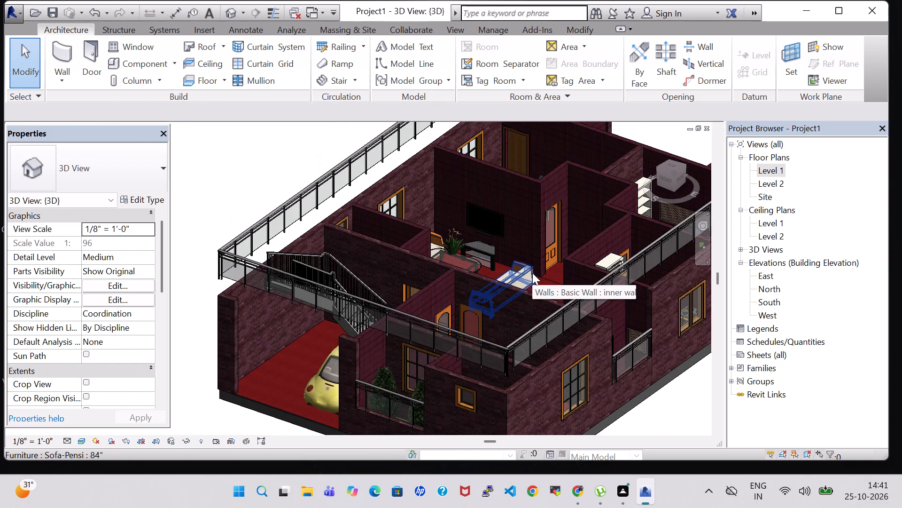
pyautogui.keyDown('shift'); pyautogui.moveTo(532, 273); pyautogui.dragTo(512, 285, button='middle'); pyautogui.keyUp('shift')
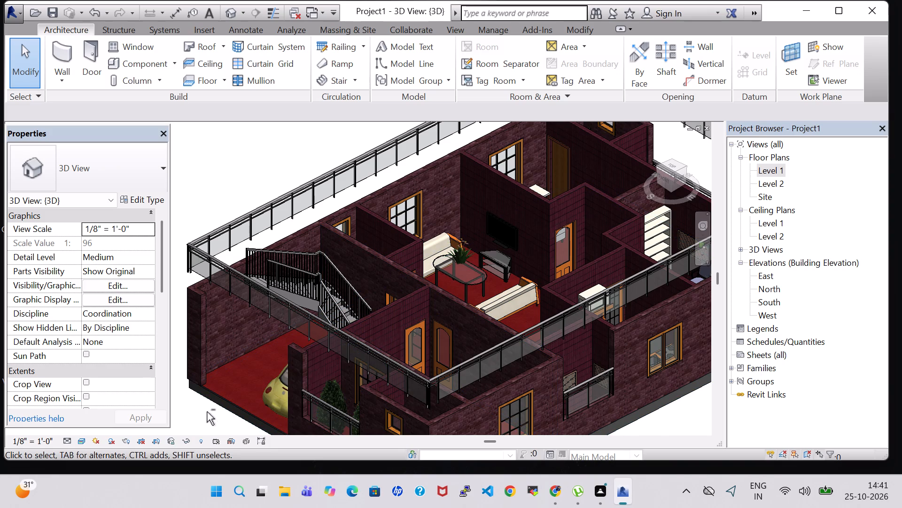
pyautogui.keyDown('shift'); pyautogui.moveTo(207, 412); pyautogui.dragTo(276, 415, button='middle'); pyautogui.keyUp('shift')
pyautogui.keyDown('shift'); pyautogui.moveTo(517, 194); pyautogui.dragTo(517, 204, button='middle'); pyautogui.keyUp('shift')
pyautogui.keyDown('shift'); pyautogui.moveTo(516, 222); pyautogui.dragTo(517, 261, button='middle'); pyautogui.keyUp('shift')
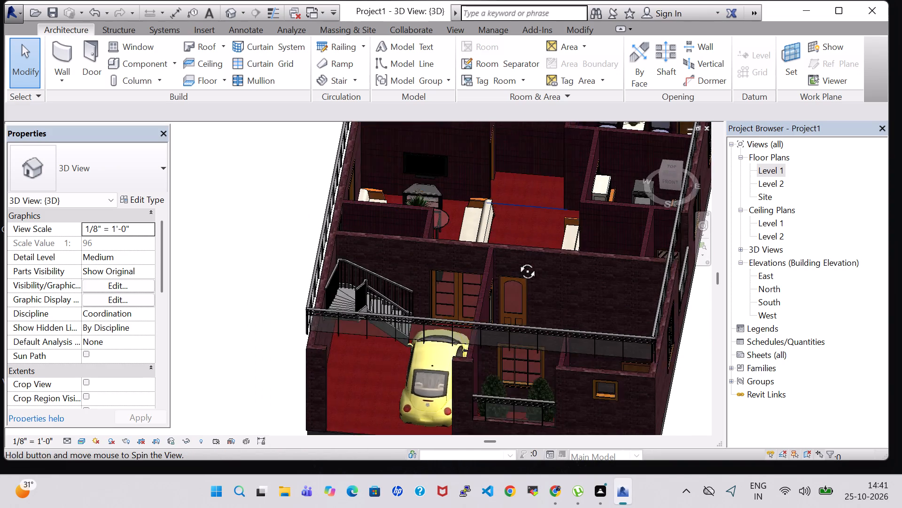
pyautogui.keyDown('shift'); pyautogui.moveTo(517, 261); pyautogui.dragTo(520, 275, button='middle'); pyautogui.keyUp('shift')
pyautogui.keyDown('shift'); pyautogui.moveTo(527, 235); pyautogui.dragTo(564, 277, button='middle'); pyautogui.keyUp('shift')
pyautogui.moveTo(536, 246); pyautogui.dragTo(537, 247, button='middle')
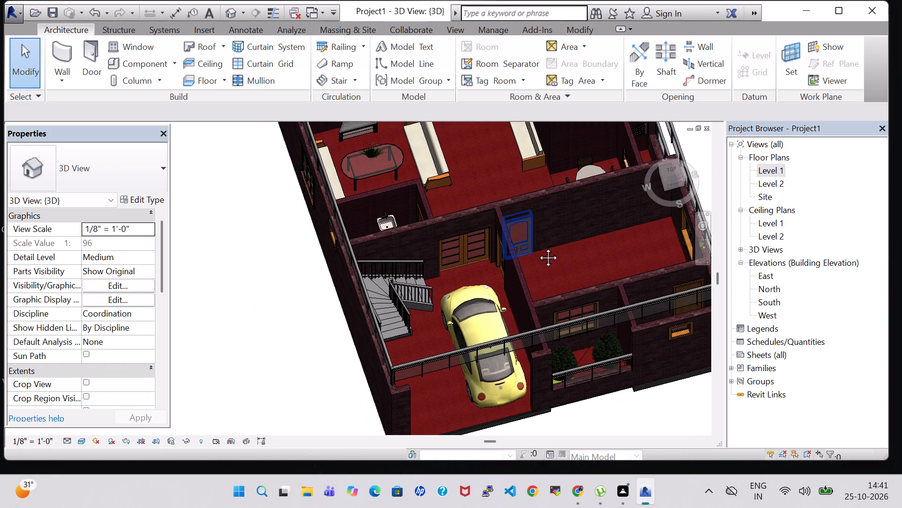
pyautogui.moveTo(537, 247); pyautogui.dragTo(544, 319, button='middle')
pyautogui.click(537, 227)
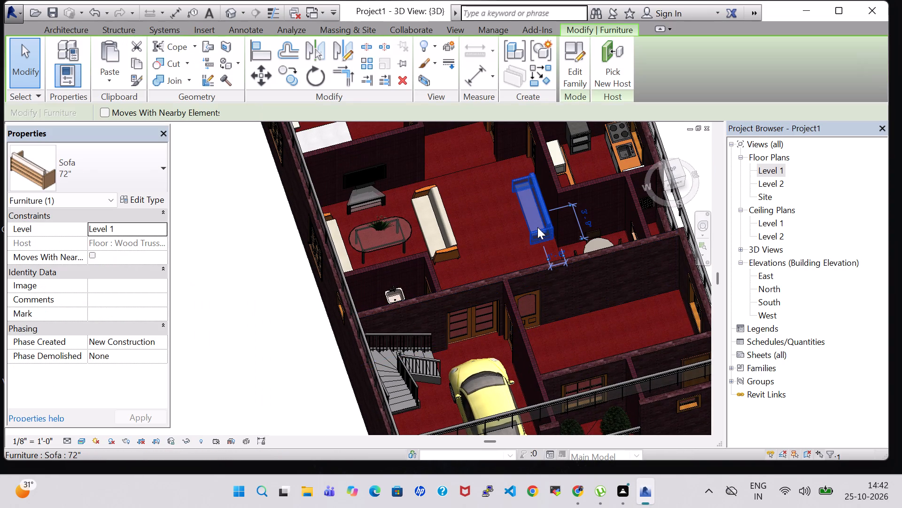
pyautogui.press('Delete')
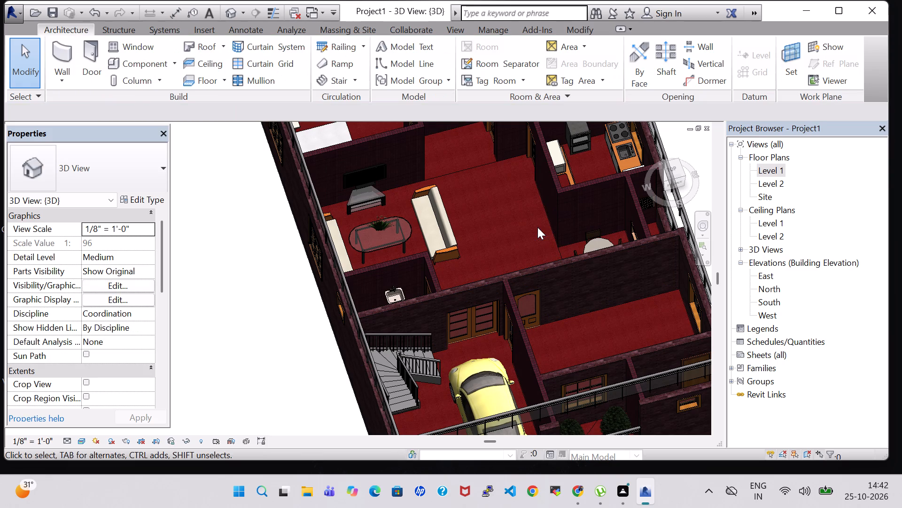
# Load the Sofa-Corbu family from the Furniture Seating library, leaving placement without adding a component.
pyautogui.click(125, 65)
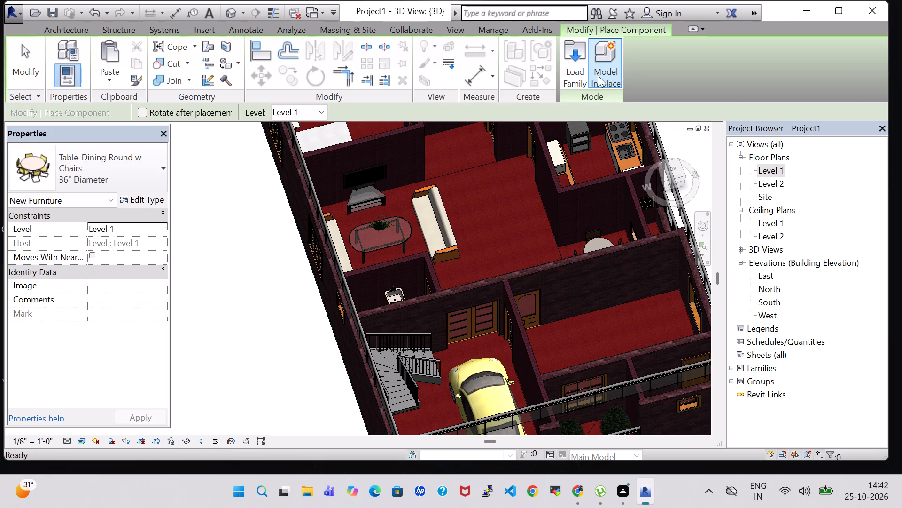
pyautogui.click(579, 71)
pyautogui.scroll(-1, 549, 258)
pyautogui.doubleClick(540, 212)
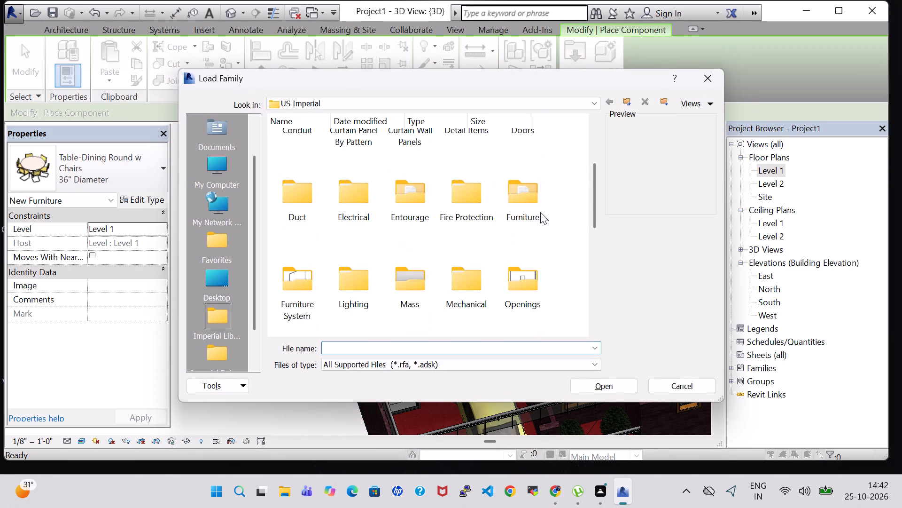
pyautogui.doubleClick(528, 176)
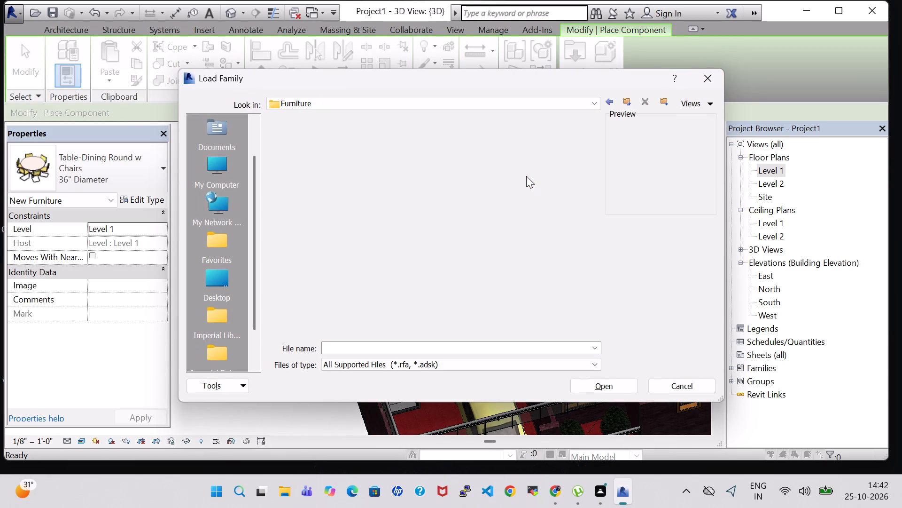
pyautogui.doubleClick(364, 153)
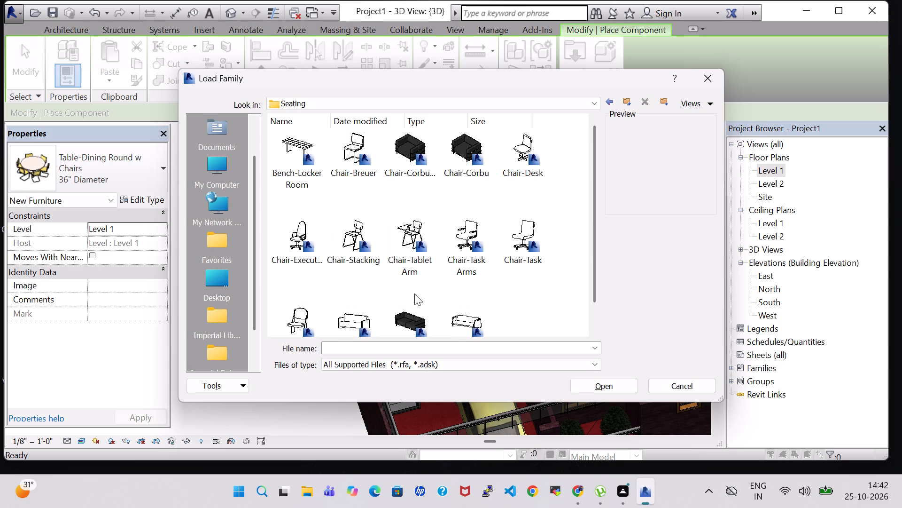
pyautogui.click(413, 318)
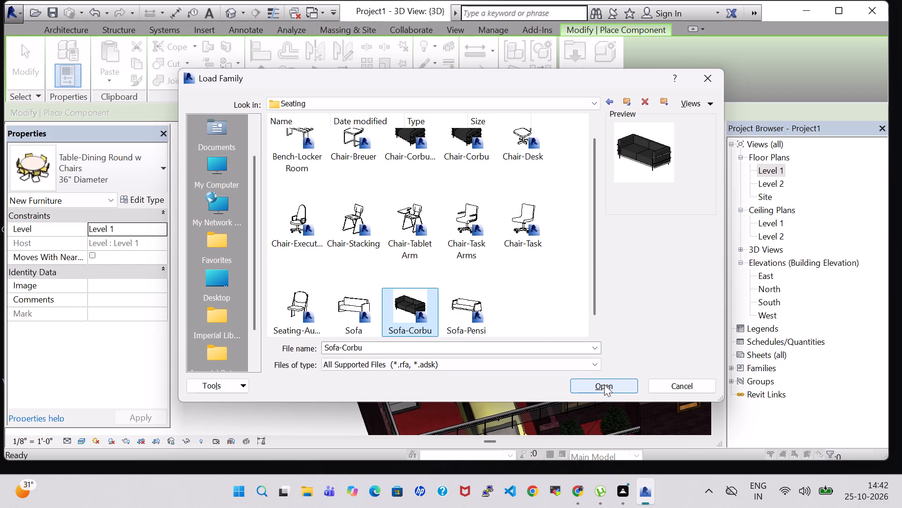
pyautogui.click(604, 384)
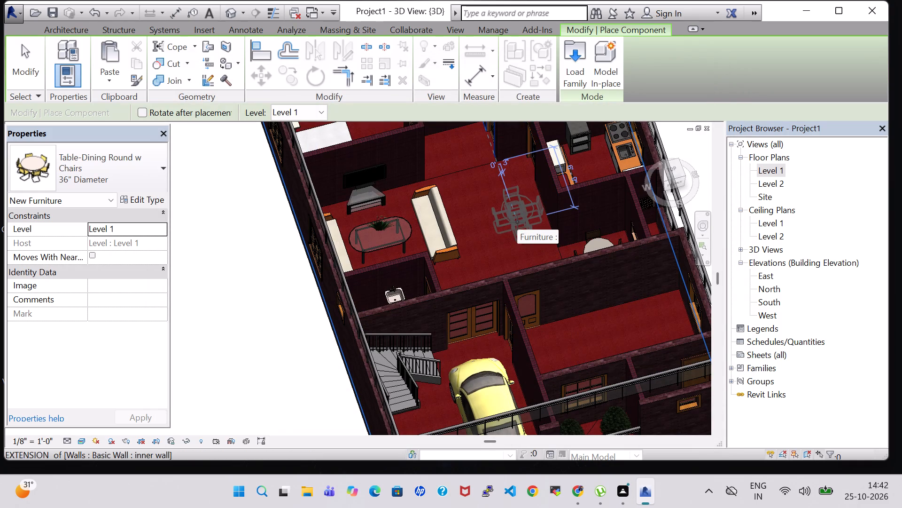
pyautogui.press('Escape')
pyautogui.press('Escape')
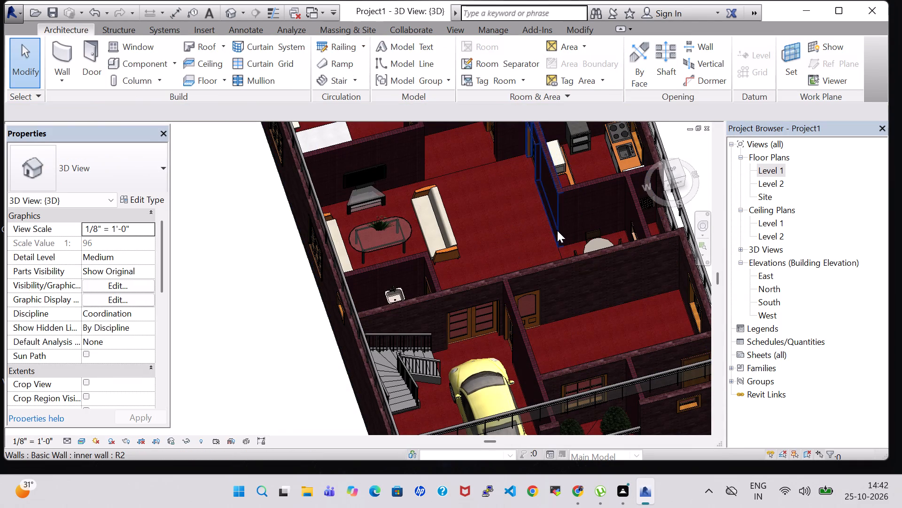
# In the Level 1 floor plan, place the Sofa-Corbu in the T.V. lounge with its back to the kitchen wall.
pyautogui.scroll(-2, 557, 230)
pyautogui.doubleClick(774, 168)
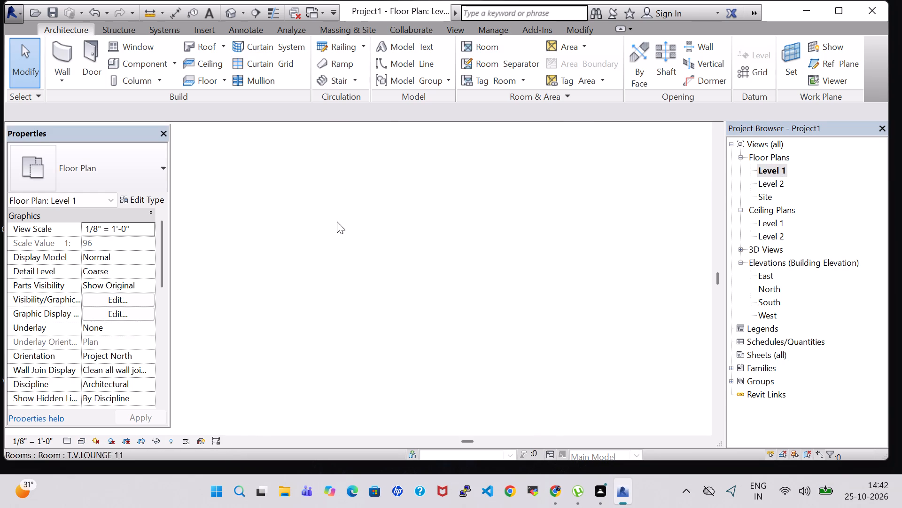
pyautogui.click(143, 58)
pyautogui.click(108, 161)
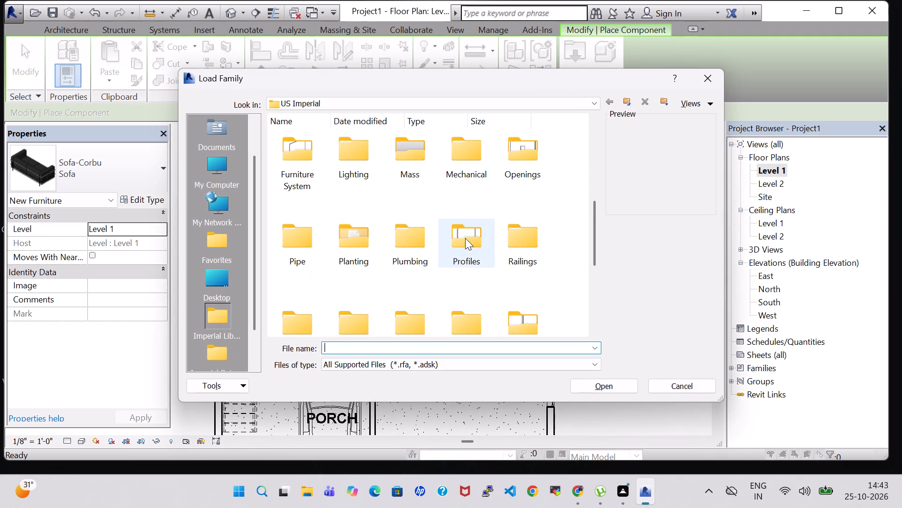
# Load the Sink Vanity-Round family from the Sinks folder of the architectural plumbing fixtures library.
pyautogui.doubleClick(411, 244)
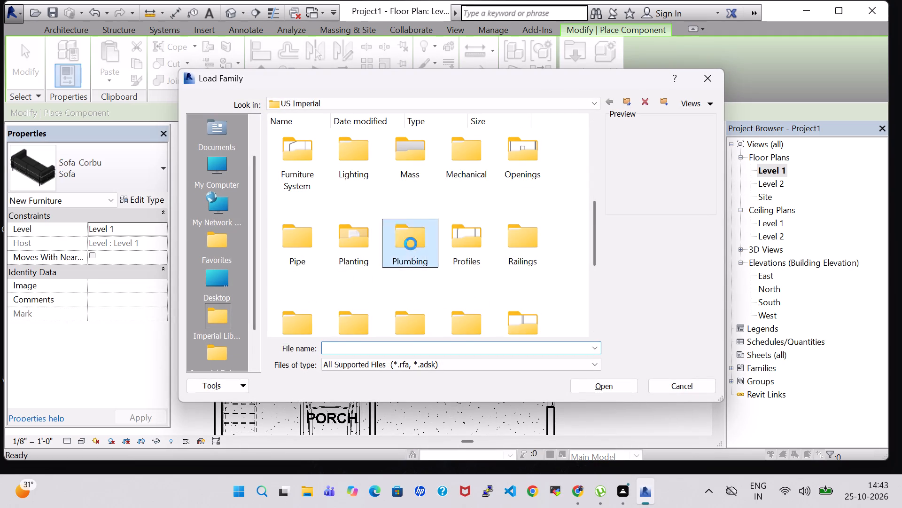
pyautogui.doubleClick(309, 159)
pyautogui.doubleClick(369, 161)
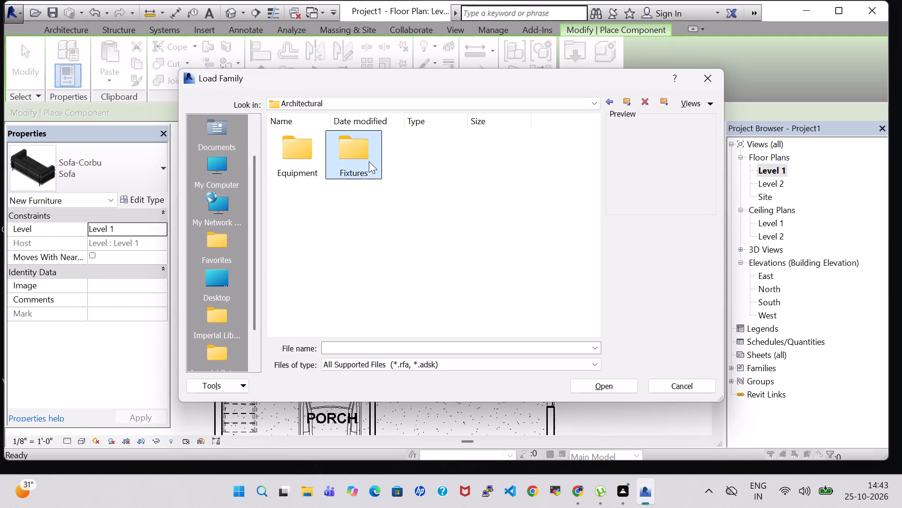
pyautogui.doubleClick(517, 159)
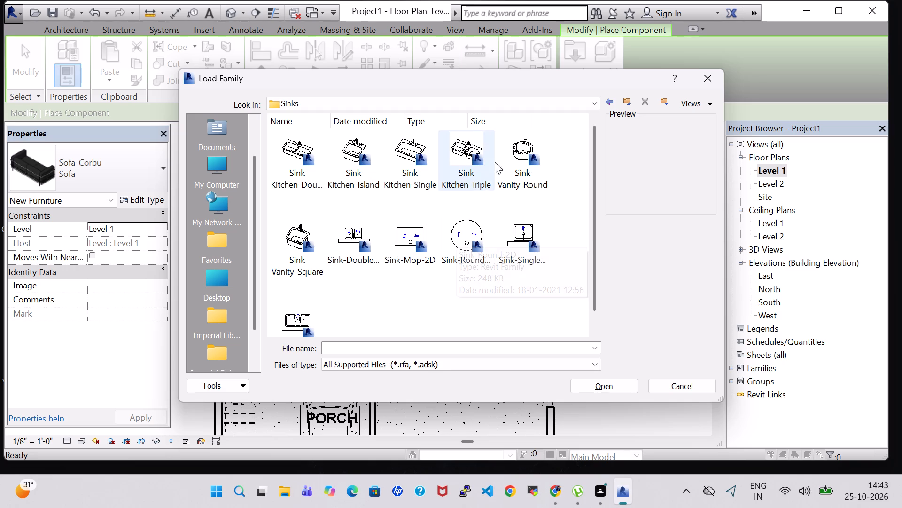
pyautogui.click(519, 147)
pyautogui.click(616, 384)
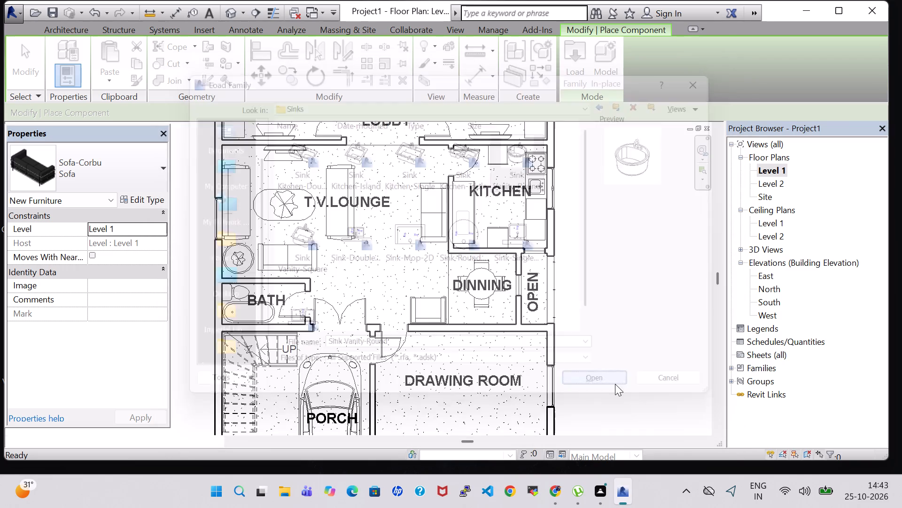
# Place the 19" x 19" Sink Vanity-Round in the dining area near the OPEN wall, rotated to back onto the drawing room wall.
pyautogui.scroll(7, 517, 319)
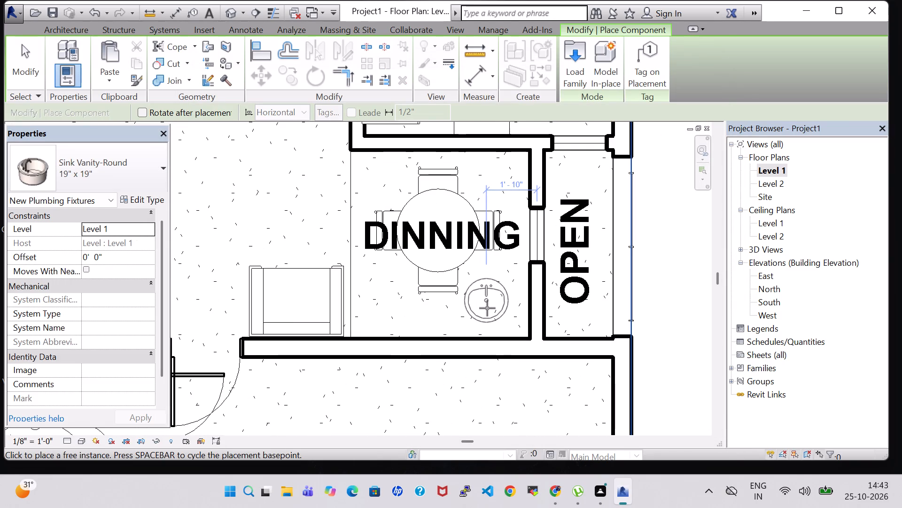
pyautogui.press('space')
pyautogui.press('space')
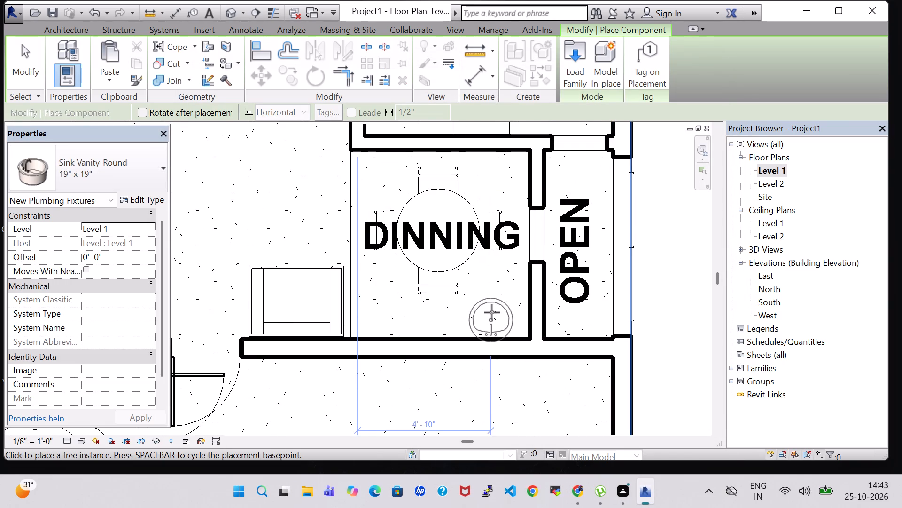
pyautogui.scroll(8, 492, 312)
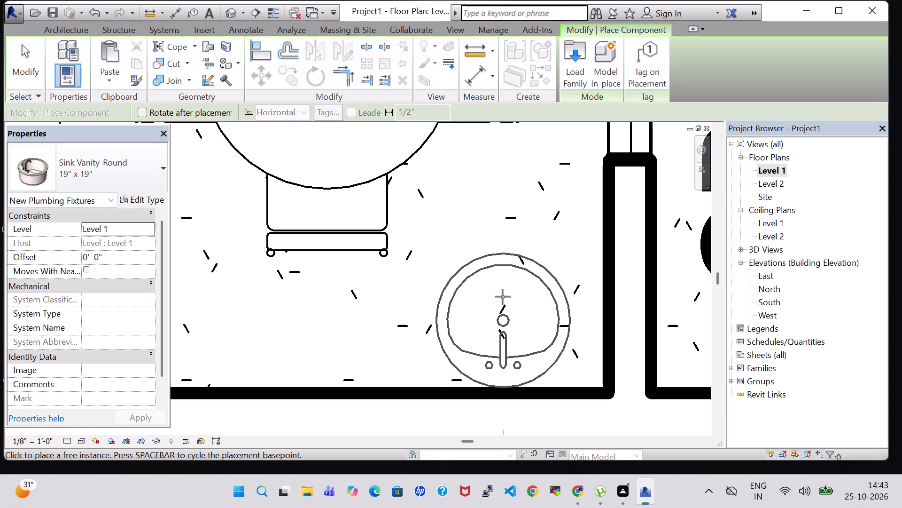
pyautogui.click(503, 297)
pyautogui.press('Escape')
pyautogui.press('Escape')
# Set the round vanity sink's offset from Level 1 to 2' 0".
pyautogui.click(508, 262)
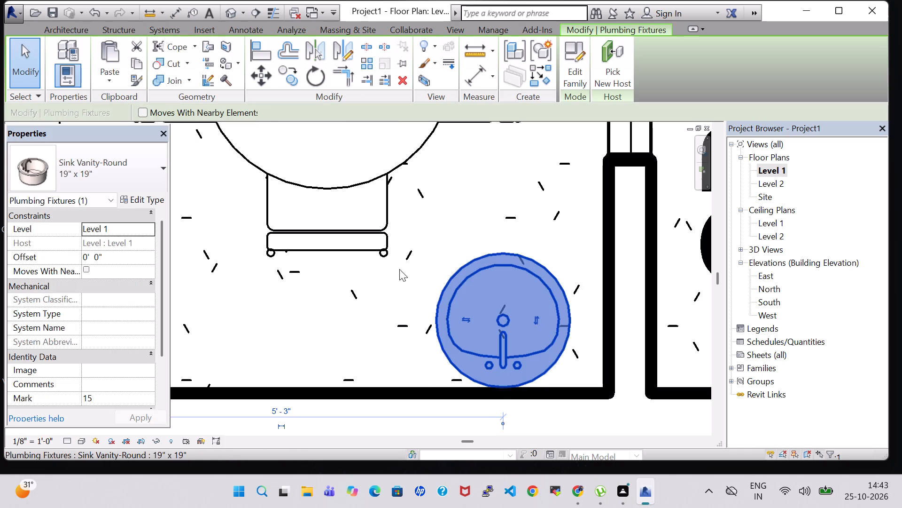
pyautogui.click(88, 255)
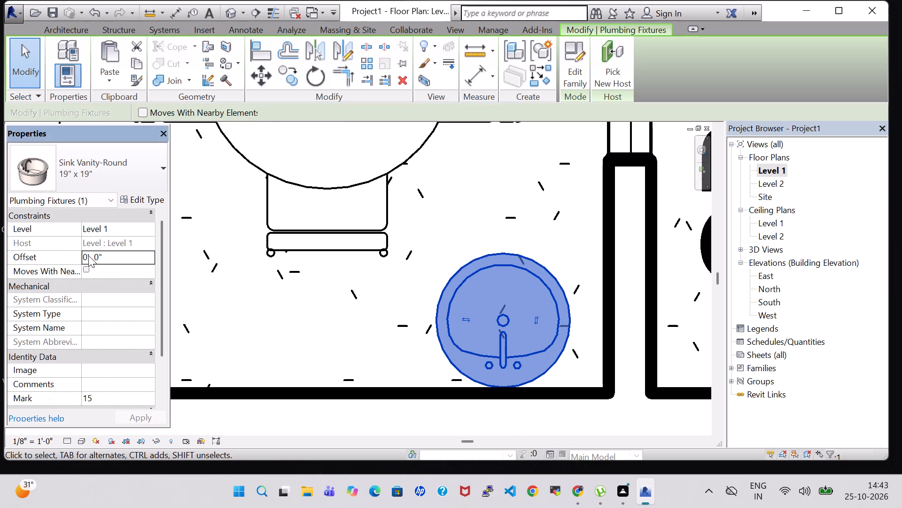
pyautogui.press('BackSpace')
pyautogui.press('2')
pyautogui.press('Return')
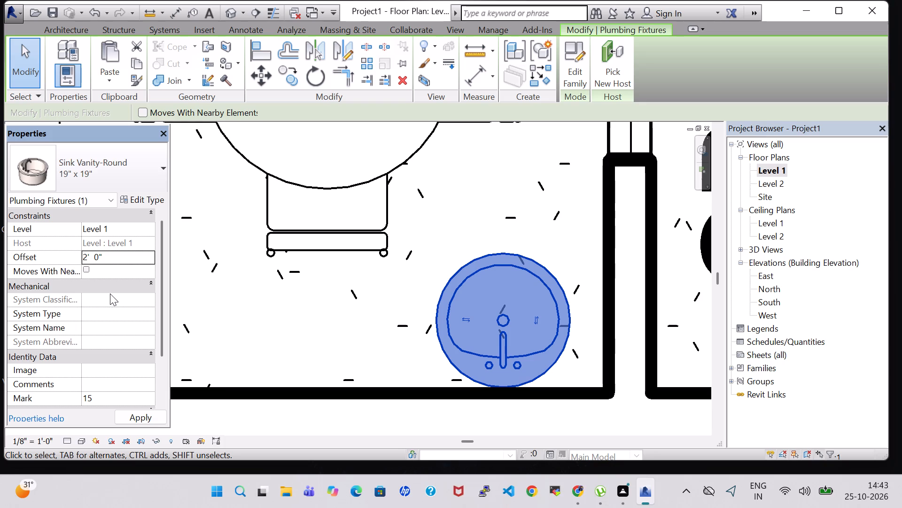
pyautogui.scroll(-8, 467, 259)
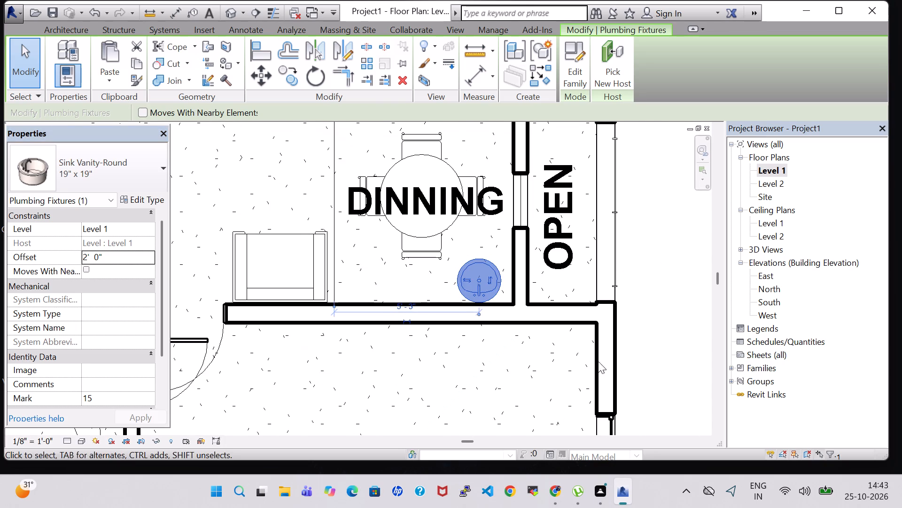
pyautogui.click(634, 321)
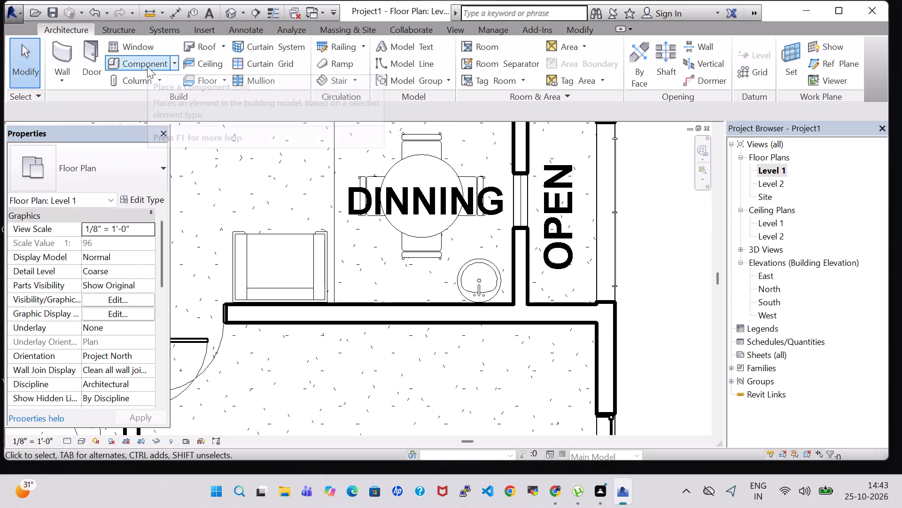
# Examine the T.V. lounge sofas, dining table and round sink in the 3D view from several angles.
pyautogui.click(227, 8)
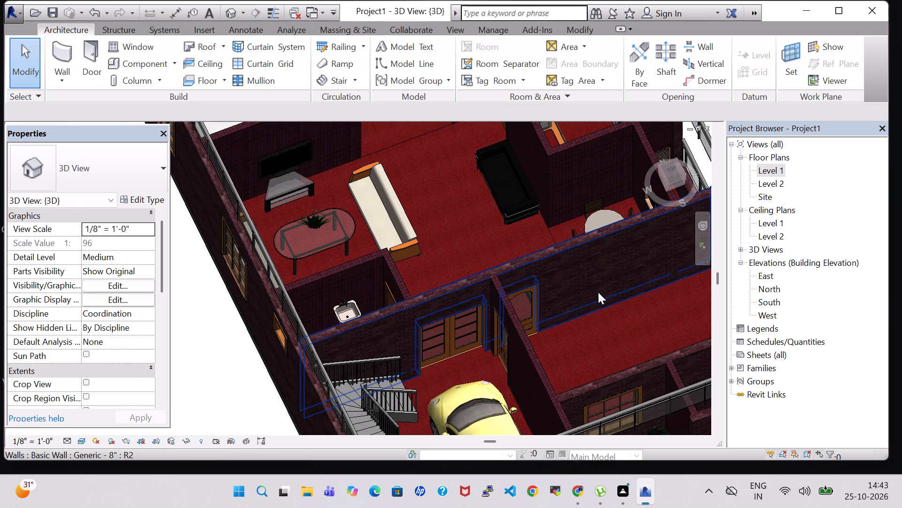
pyautogui.keyDown('shift'); pyautogui.moveTo(490, 225); pyautogui.dragTo(524, 279, button='middle'); pyautogui.keyUp('shift')
pyautogui.moveTo(413, 200); pyautogui.dragTo(434, 228, button='middle')
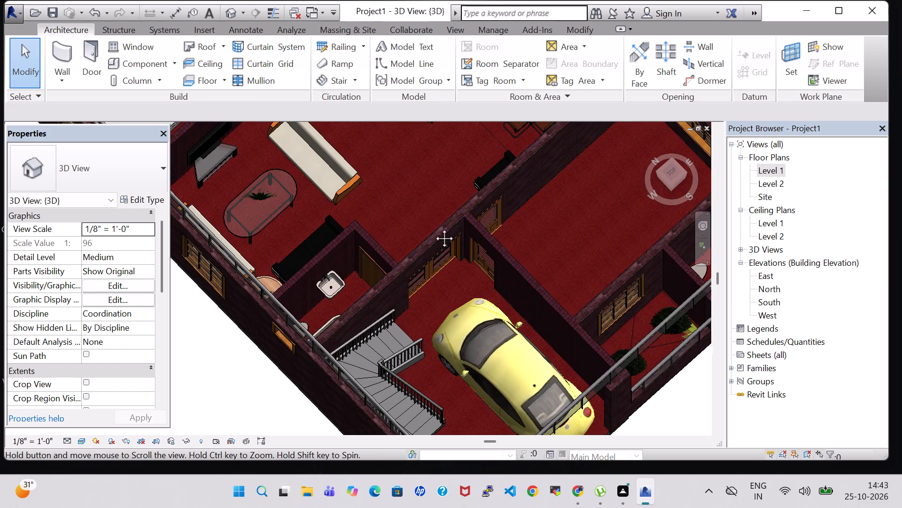
pyautogui.moveTo(434, 228); pyautogui.dragTo(456, 313, button='middle')
pyautogui.keyDown('shift'); pyautogui.moveTo(442, 273); pyautogui.dragTo(469, 275, button='middle'); pyautogui.keyUp('shift')
pyautogui.keyDown('shift'); pyautogui.middleClick(471, 276); pyautogui.keyUp('shift')
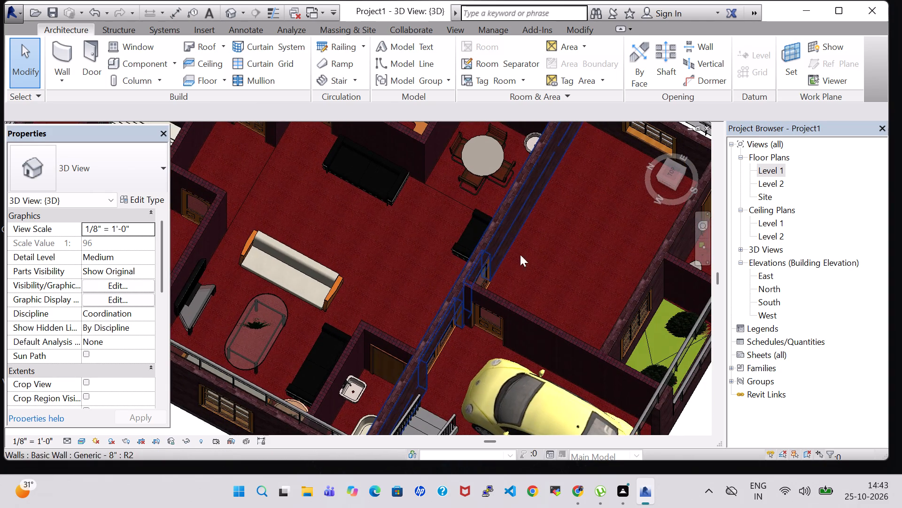
pyautogui.moveTo(532, 254); pyautogui.dragTo(554, 223, button='middle')
pyautogui.moveTo(530, 219); pyautogui.dragTo(541, 210, button='middle')
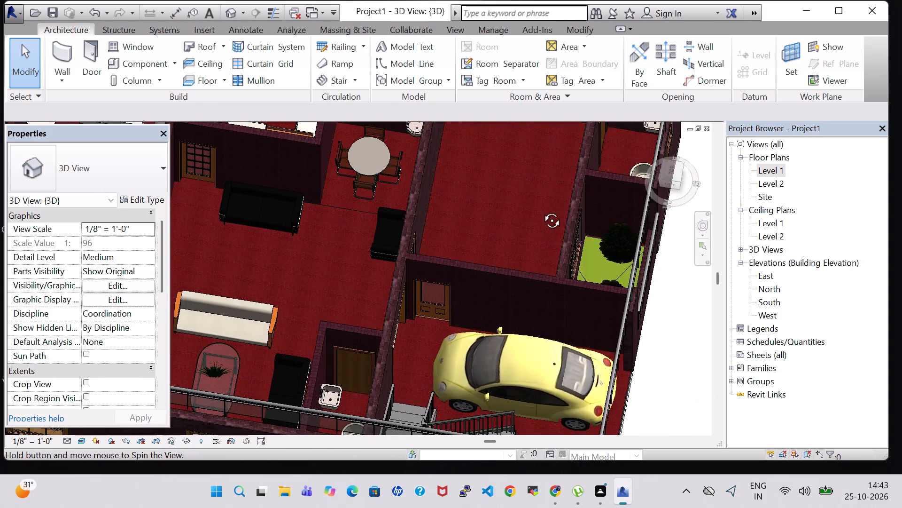
pyautogui.moveTo(541, 210); pyautogui.dragTo(541, 208, button='middle')
pyautogui.moveTo(492, 196); pyautogui.dragTo(590, 270, button='middle')
pyautogui.keyDown('shift'); pyautogui.moveTo(575, 270); pyautogui.dragTo(580, 247, button='middle'); pyautogui.keyUp('shift')
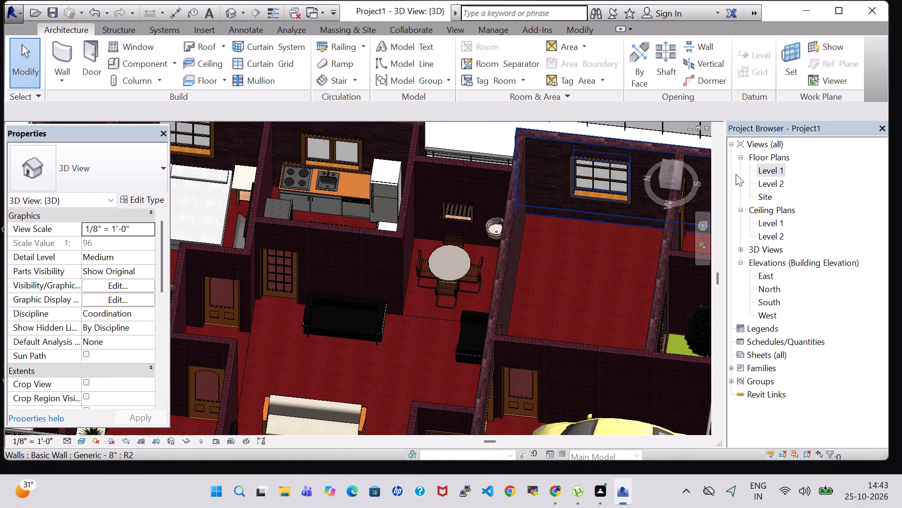
# From the Level 1 floor plan, load the Mirror-Ellipse family from the Furniture folder of the US Imperial library.
pyautogui.doubleClick(778, 166)
pyautogui.scroll(-2, 456, 229)
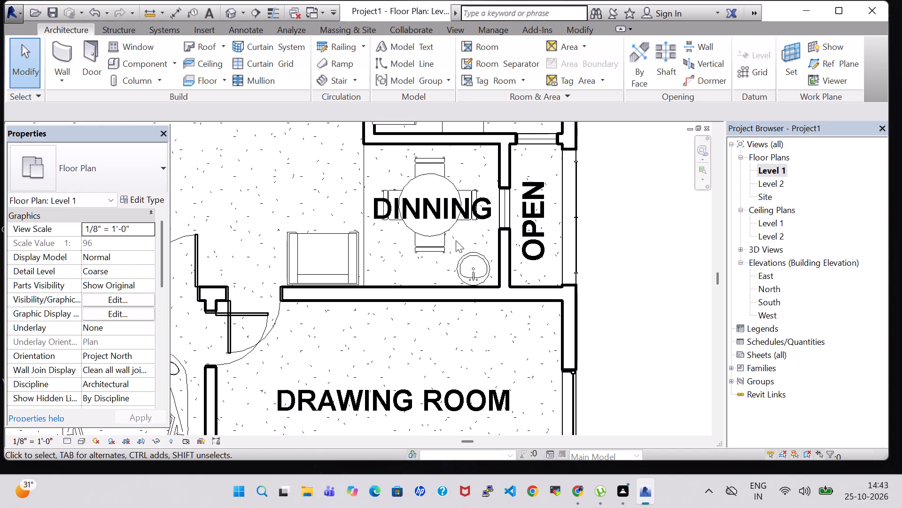
pyautogui.click(149, 63)
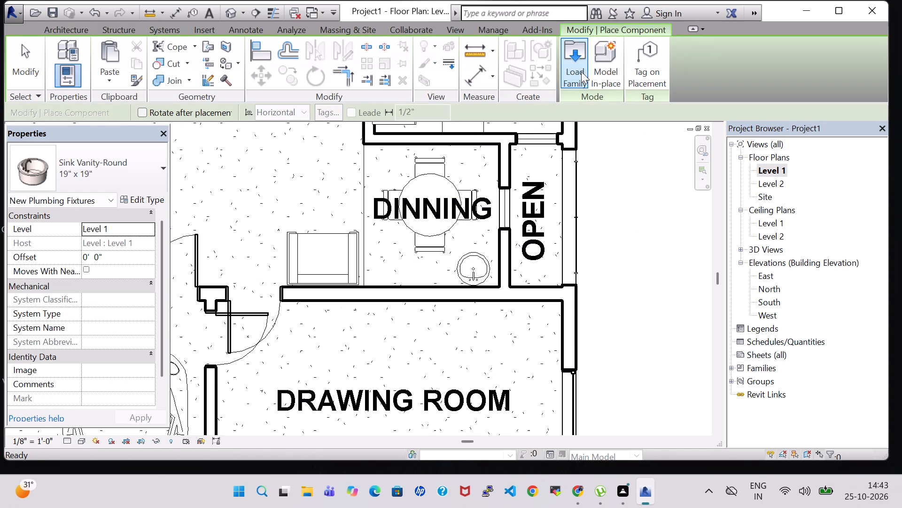
pyautogui.click(579, 71)
pyautogui.scroll(-2, 526, 237)
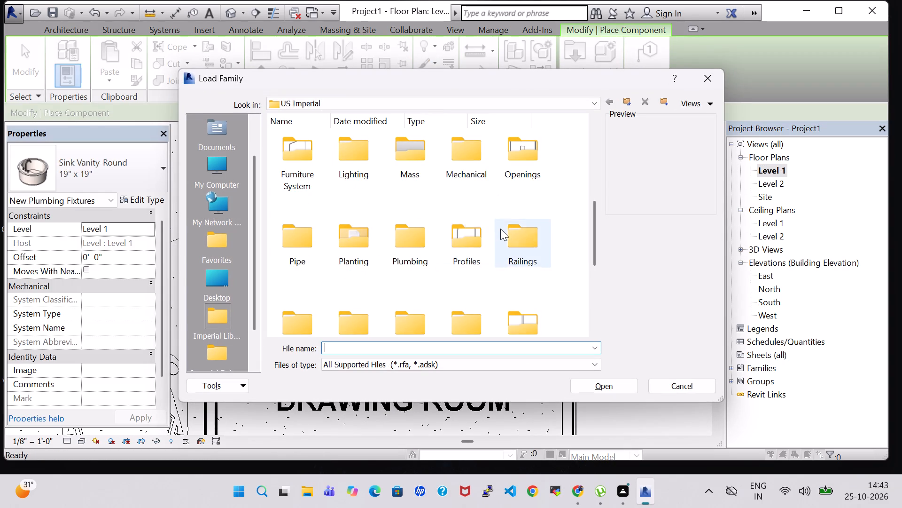
pyautogui.scroll(1, 500, 229)
pyautogui.doubleClick(530, 200)
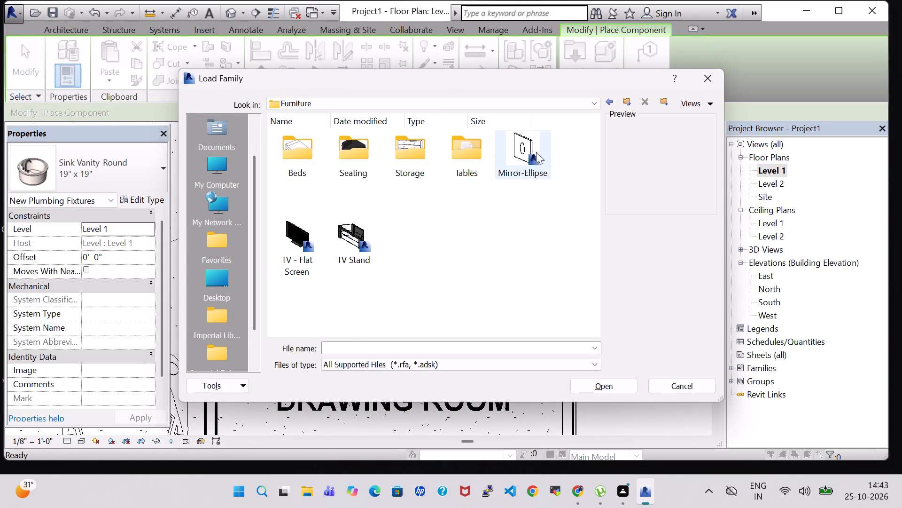
pyautogui.click(525, 150)
pyautogui.click(605, 389)
# Place the 24" x 48" Mirror-Ellipse on the drawing room wall directly behind the round vanity sink in the dining area.
pyautogui.scroll(4, 477, 278)
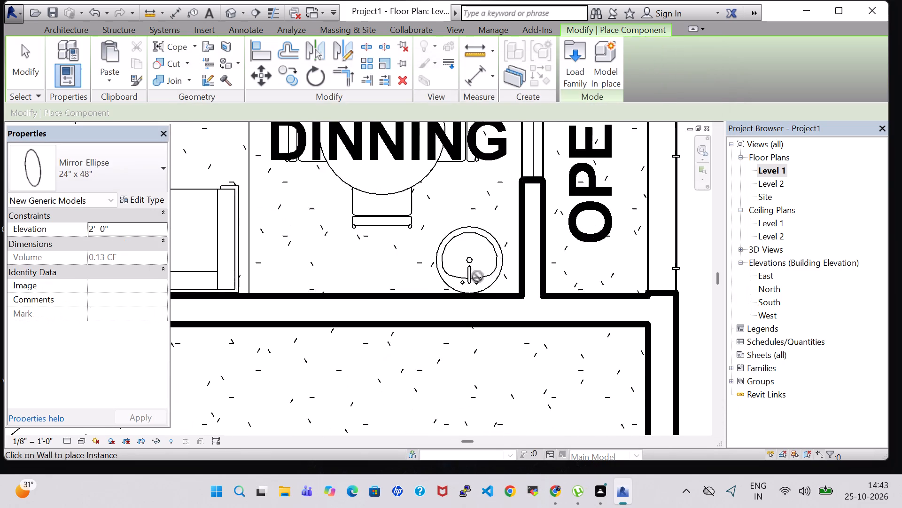
pyautogui.scroll(4, 477, 277)
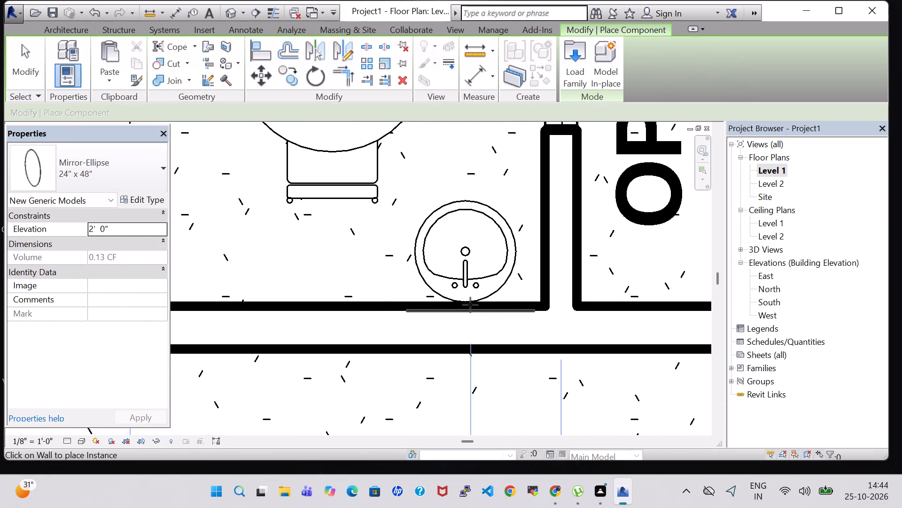
pyautogui.click(470, 305)
pyautogui.scroll(-3, 416, 253)
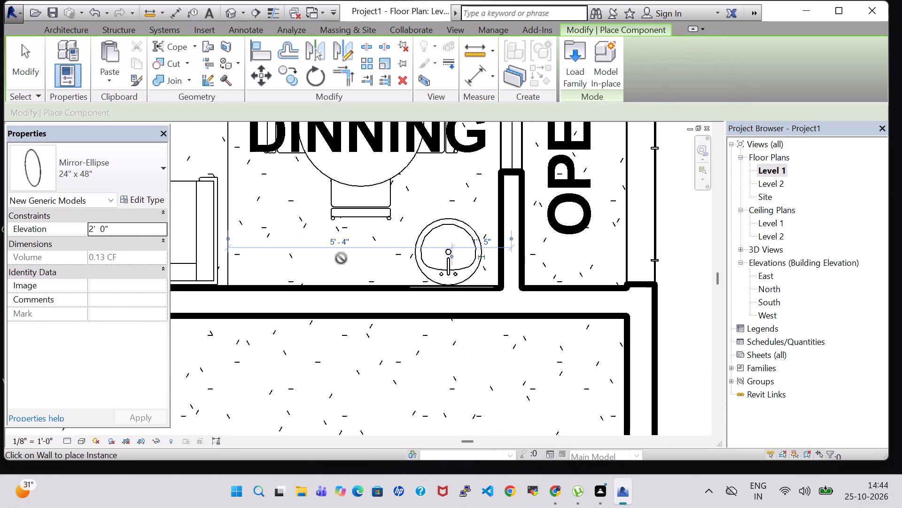
pyautogui.press('Escape')
pyautogui.press('Escape')
# In the 3D view, raise the ellipse mirror above the round sink to an elevation of 5' 0".
pyautogui.click(233, 16)
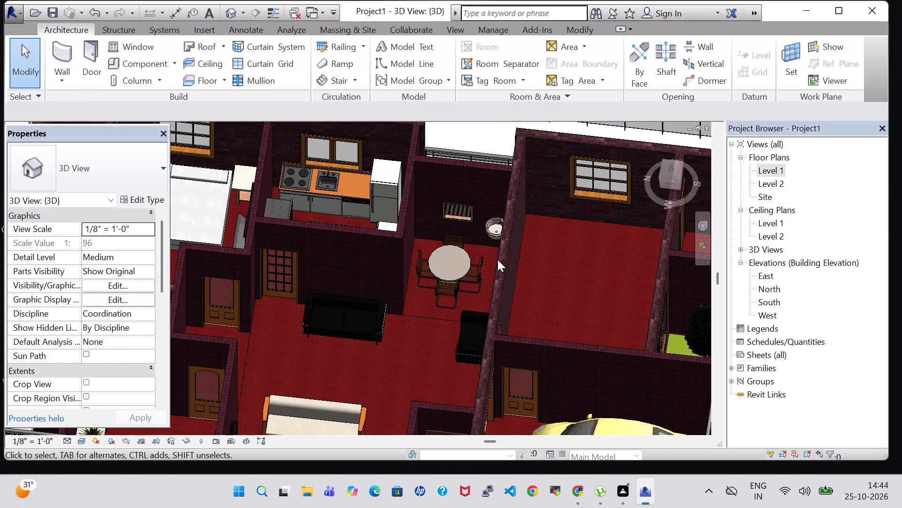
pyautogui.keyDown('shift'); pyautogui.moveTo(573, 262); pyautogui.dragTo(584, 244, button='middle'); pyautogui.keyUp('shift')
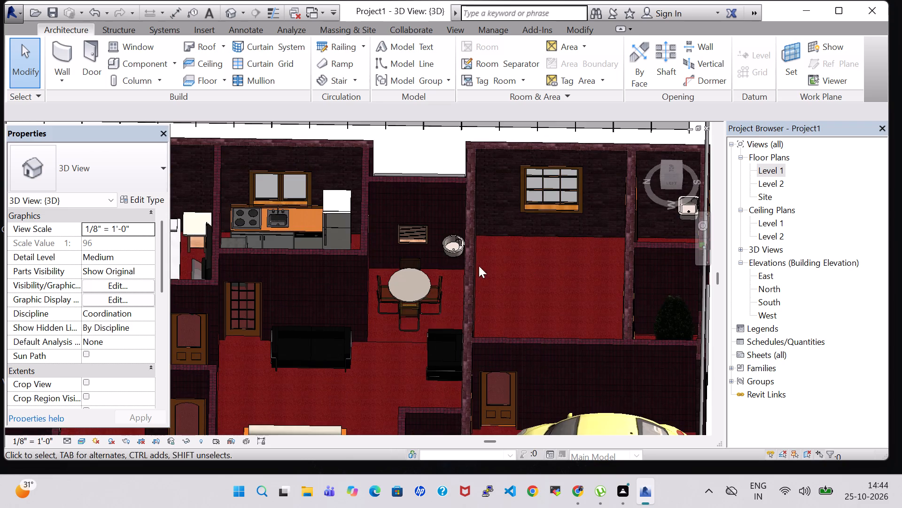
pyautogui.scroll(7, 467, 270)
pyautogui.moveTo(524, 259); pyautogui.dragTo(567, 304, button='middle')
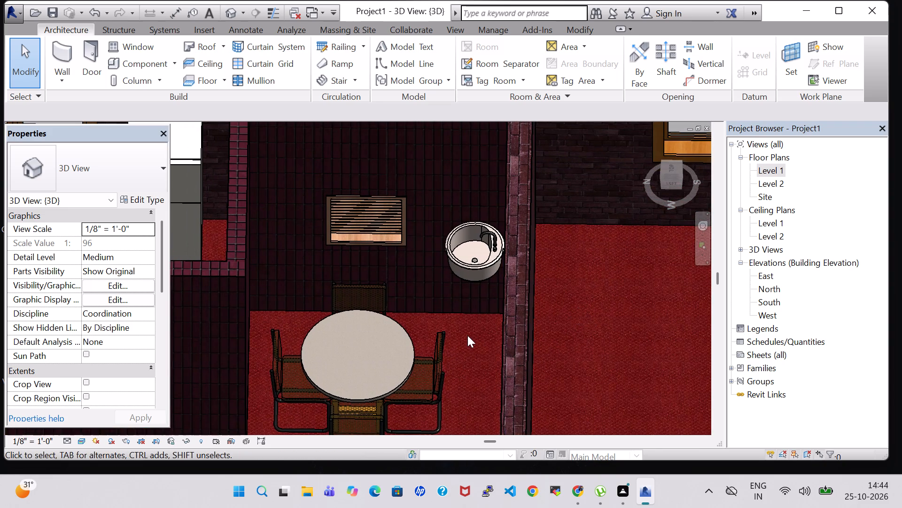
pyautogui.keyDown('shift'); pyautogui.moveTo(465, 334); pyautogui.dragTo(496, 334, button='middle'); pyautogui.keyUp('shift')
pyautogui.moveTo(456, 330); pyautogui.dragTo(553, 296, button='middle')
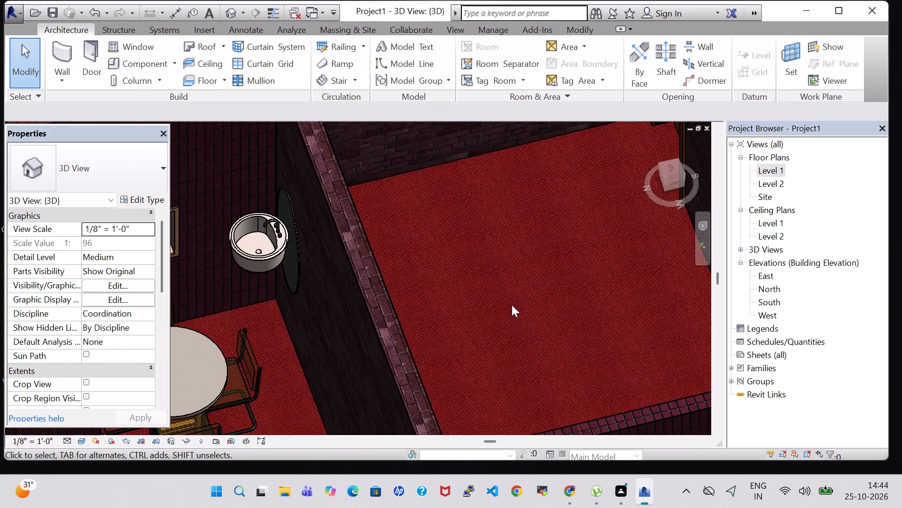
pyautogui.keyDown('shift'); pyautogui.moveTo(506, 308); pyautogui.dragTo(510, 303, button='middle'); pyautogui.keyUp('shift')
pyautogui.moveTo(459, 307); pyautogui.dragTo(550, 291, button='middle')
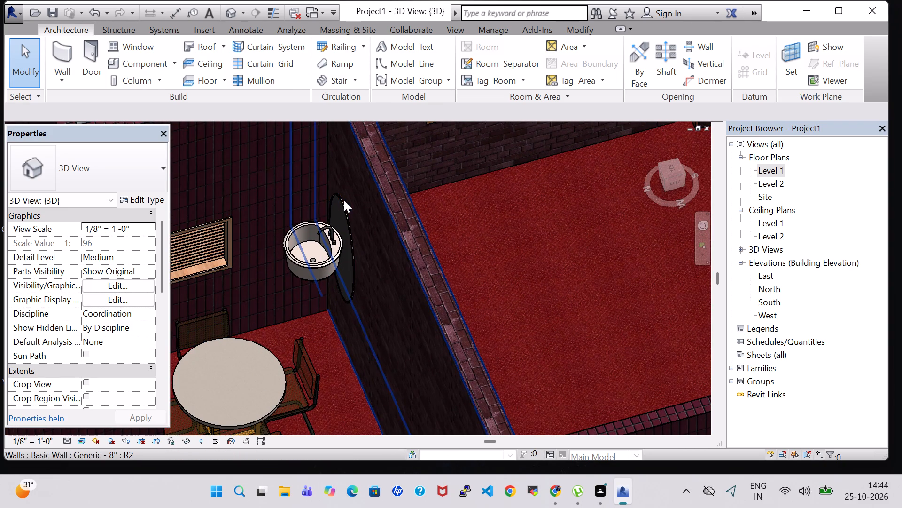
pyautogui.click(344, 200)
pyautogui.click(451, 211)
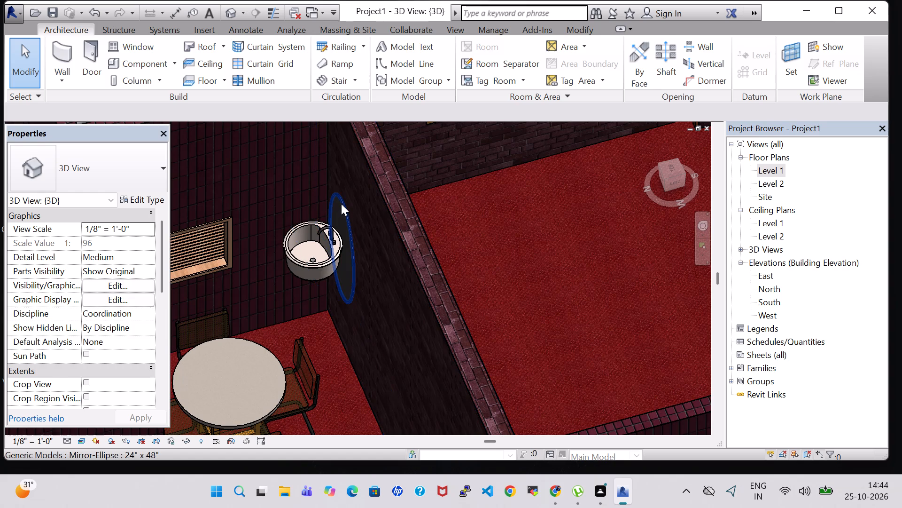
pyautogui.click(341, 204)
pyautogui.press('Up')
pyautogui.press('Up')
pyautogui.press('Up')
pyautogui.press('Up')
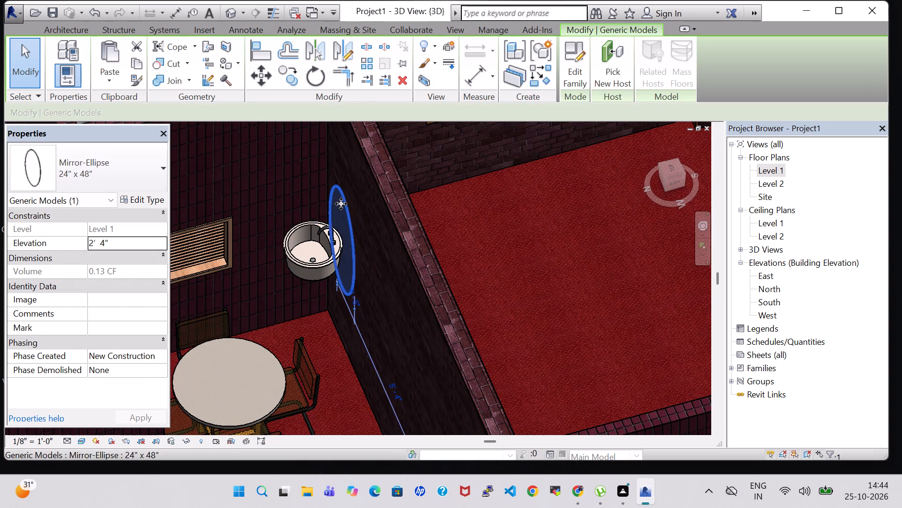
pyautogui.press('Up')
pyautogui.press('Up')
pyautogui.press('Up')
pyautogui.press('Up')
pyautogui.press('Up')
pyautogui.press('Up')
pyautogui.press('Up')
pyautogui.press('Up')
pyautogui.press('Up')
pyautogui.press('Up')
pyautogui.press('Up')
pyautogui.press('Up')
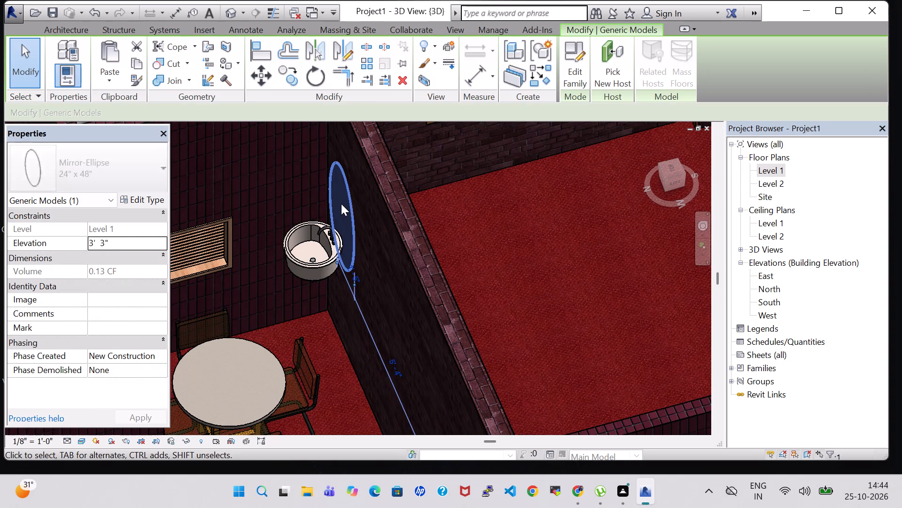
pyautogui.press('Up')
pyautogui.press('Up')
pyautogui.press('Up')
pyautogui.press('Up')
pyautogui.press('Up')
pyautogui.press('Up')
pyautogui.press('Up')
pyautogui.press('Up')
pyautogui.press('Up')
pyautogui.press('Up')
pyautogui.press('Up')
pyautogui.press('Up')
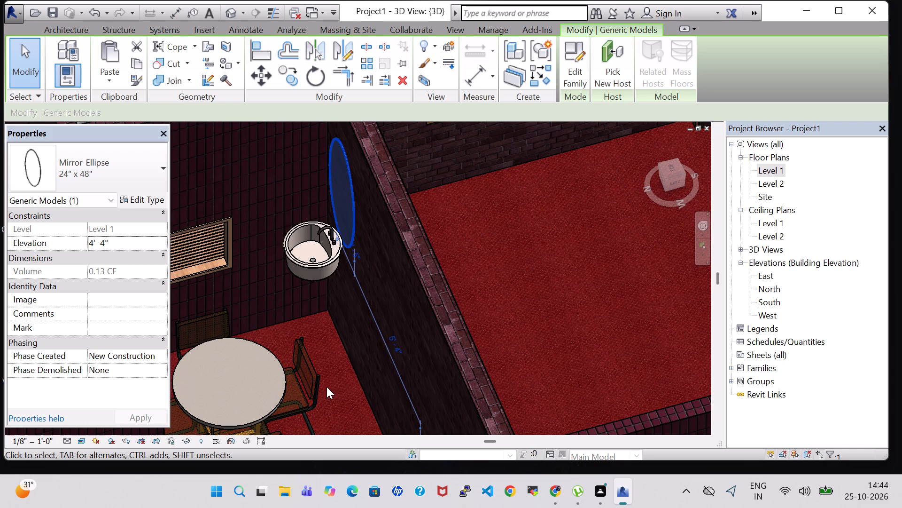
pyautogui.keyDown('shift'); pyautogui.moveTo(338, 413); pyautogui.dragTo(448, 403, button='middle'); pyautogui.keyUp('shift')
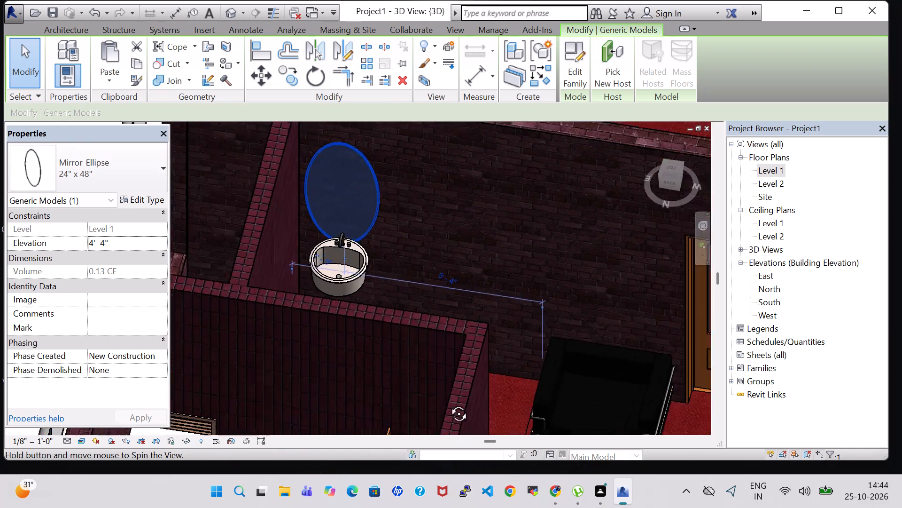
pyautogui.keyDown('shift'); pyautogui.moveTo(448, 403); pyautogui.dragTo(452, 404, button='middle'); pyautogui.keyUp('shift')
pyautogui.press('Up')
pyautogui.press('Up')
pyautogui.press('Up')
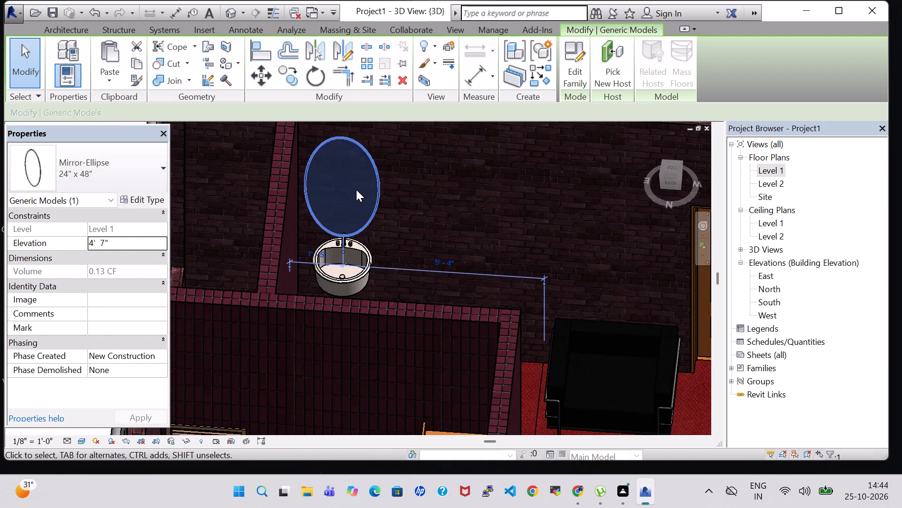
pyautogui.press('Up')
pyautogui.press('Up')
pyautogui.press('Up')
pyautogui.press('Up')
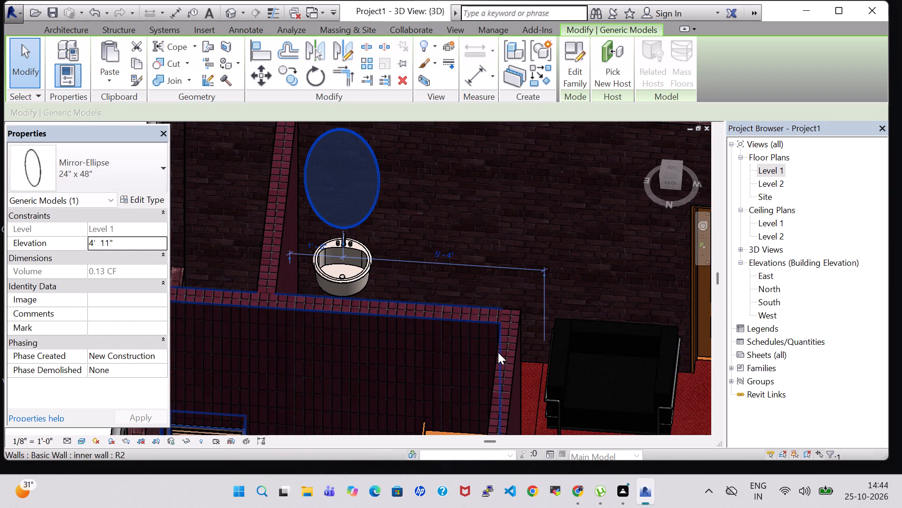
pyautogui.press('Up')
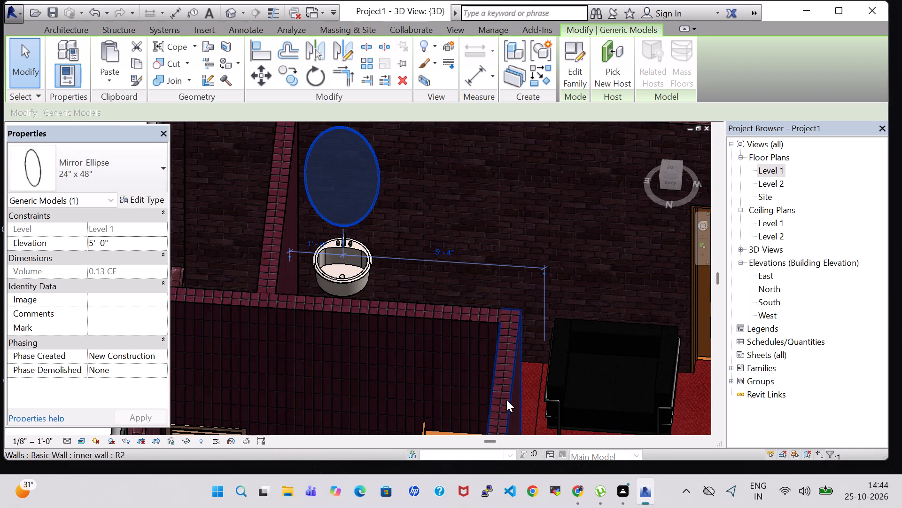
pyautogui.click(529, 397)
# Examine the mirror and round sink in the dining area from several angles in the 3D view.
pyautogui.scroll(-1, 414, 220)
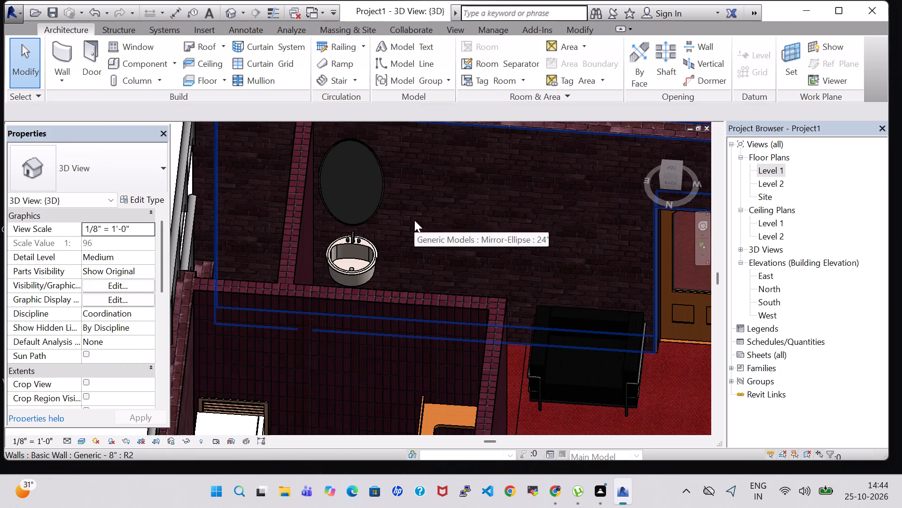
pyautogui.keyDown('shift'); pyautogui.middleClick(430, 213); pyautogui.keyUp('shift')
pyautogui.keyDown('shift'); pyautogui.middleClick(430, 216); pyautogui.keyUp('shift')
pyautogui.keyDown('shift'); pyautogui.moveTo(430, 222); pyautogui.dragTo(427, 274, button='middle'); pyautogui.keyUp('shift')
pyautogui.keyDown('shift'); pyautogui.moveTo(427, 277); pyautogui.dragTo(427, 287, button='middle'); pyautogui.keyUp('shift')
pyautogui.keyDown('shift'); pyautogui.middleClick(427, 287); pyautogui.keyUp('shift')
pyautogui.scroll(-1, 428, 288)
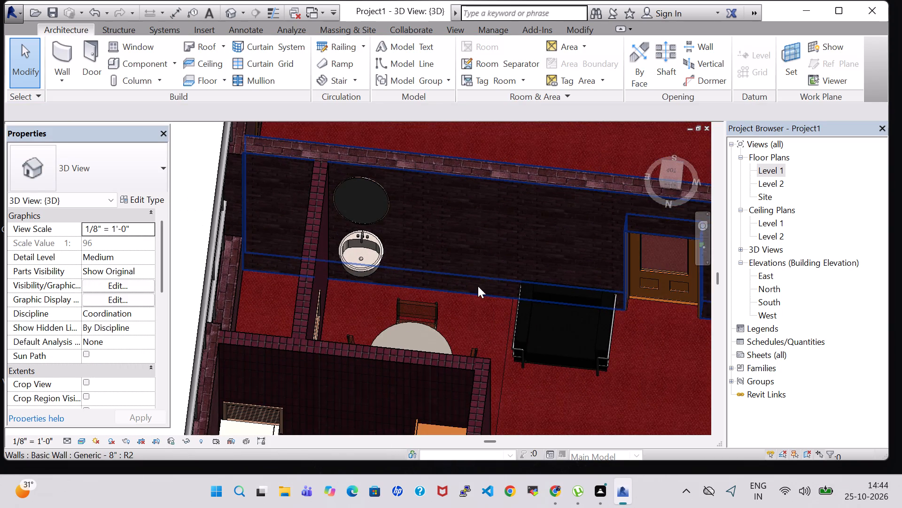
pyautogui.keyDown('shift'); pyautogui.moveTo(478, 286); pyautogui.dragTo(369, 284, button='middle'); pyautogui.keyUp('shift')
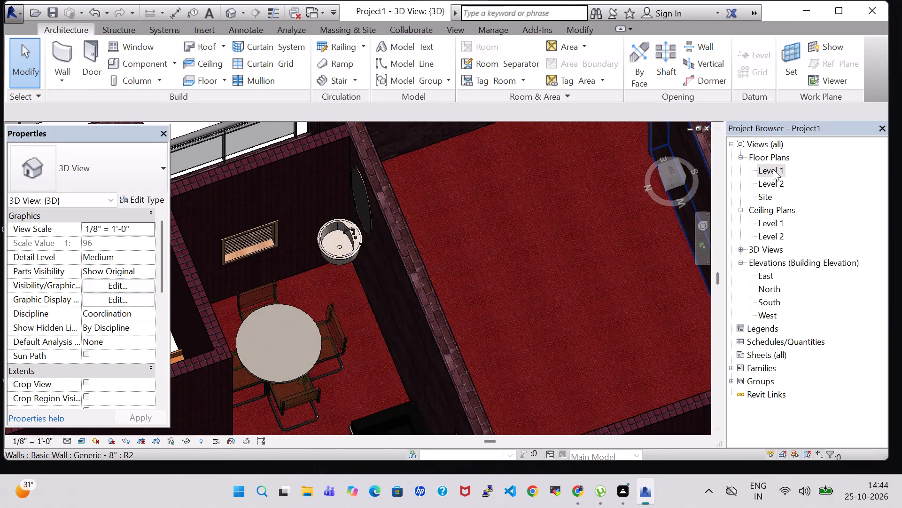
# From the Level 1 floor plan, load the Trash Compactor family from the Domestic folder of the Specialty Equipment library.
pyautogui.doubleClick(774, 169)
pyautogui.scroll(-5, 400, 261)
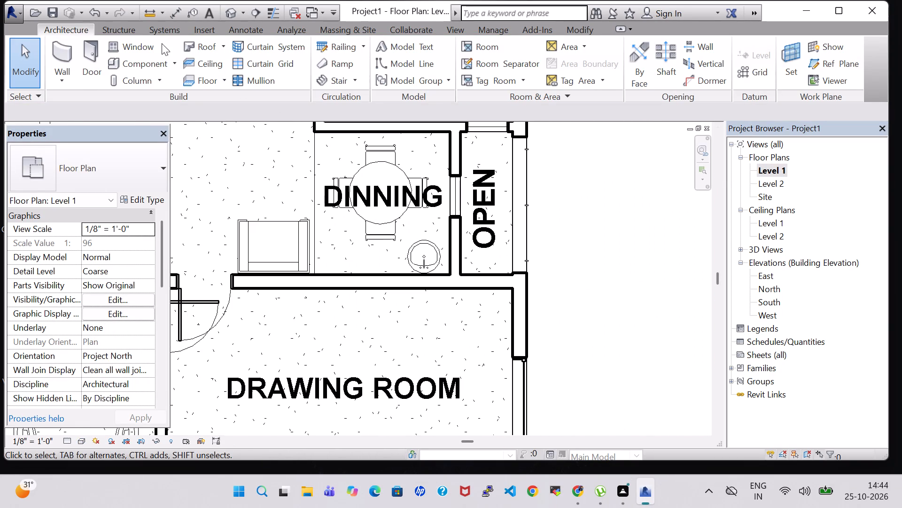
pyautogui.click(149, 62)
pyautogui.click(570, 50)
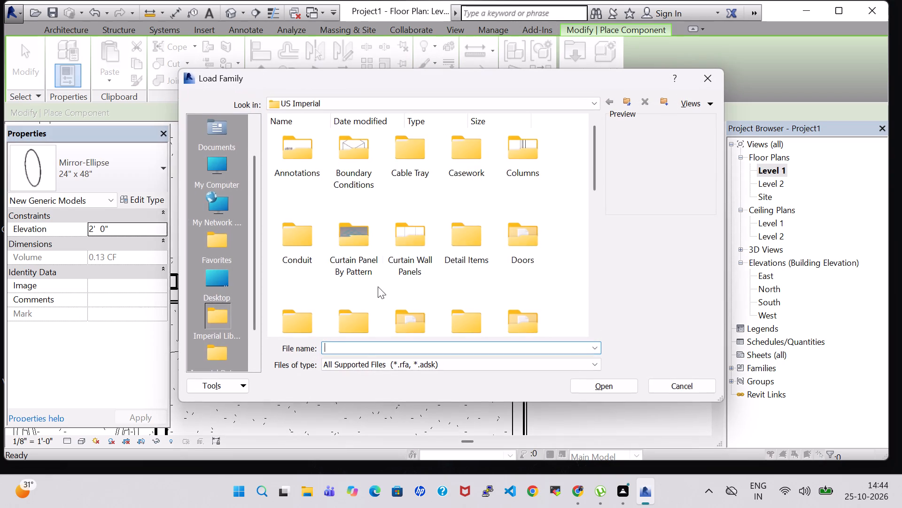
pyautogui.scroll(-2, 455, 246)
pyautogui.scroll(-2, 410, 218)
pyautogui.doubleClick(346, 152)
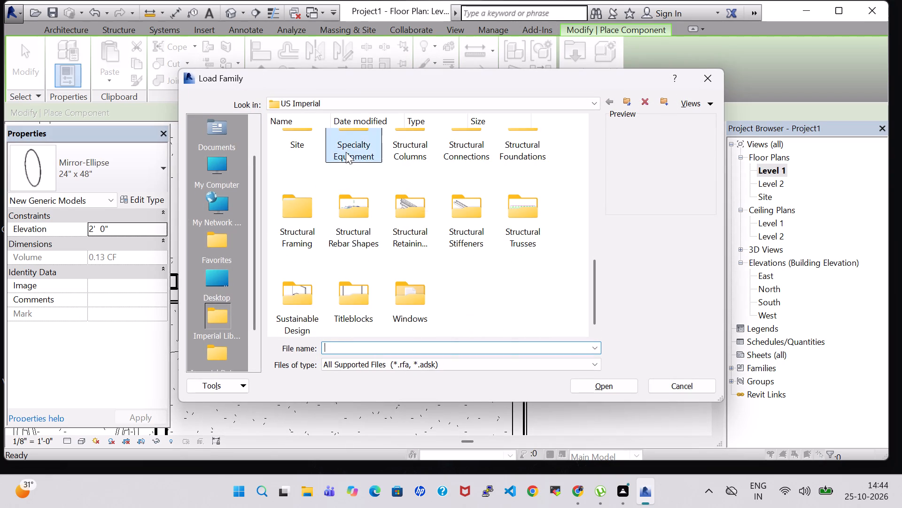
pyautogui.scroll(1, 334, 167)
pyautogui.doubleClick(344, 162)
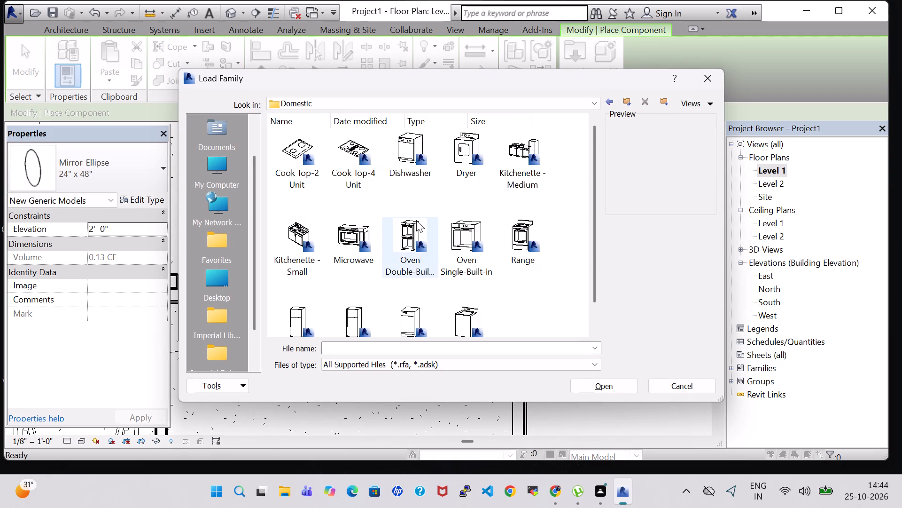
pyautogui.scroll(-1, 416, 220)
pyautogui.click(407, 291)
pyautogui.click(605, 387)
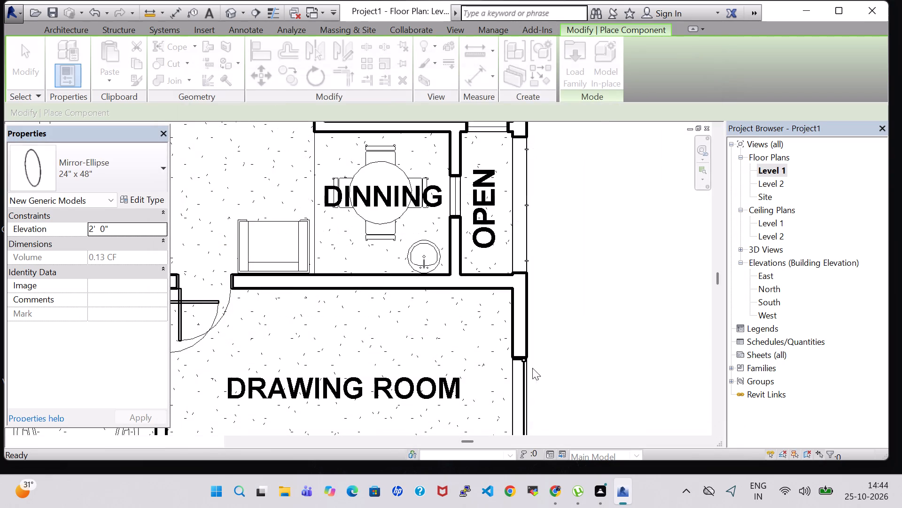
# Place the rotated 18" x 24" x 34 1/2" Trash Compactor in the dining corner opposite the sink, nudged against the wall to the OPEN area.
pyautogui.scroll(3, 357, 269)
pyautogui.moveTo(429, 220); pyautogui.dragTo(371, 317, button='middle')
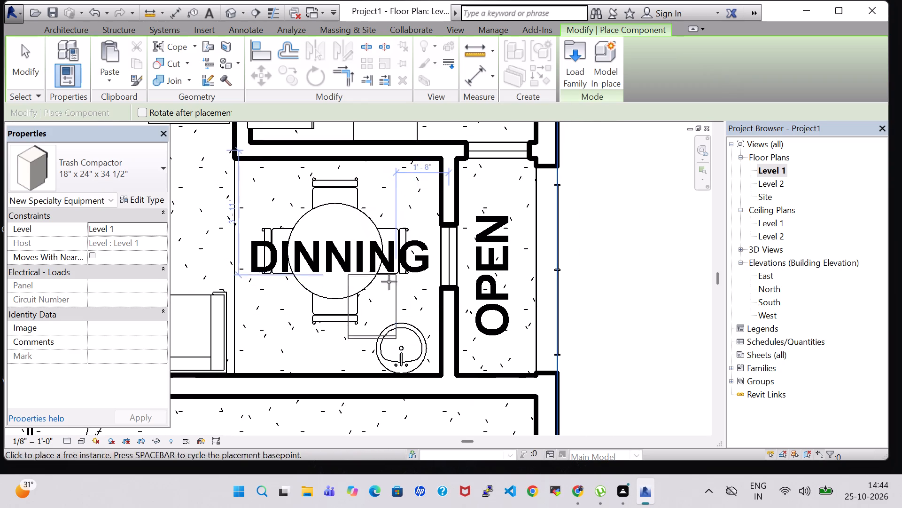
pyautogui.press('space')
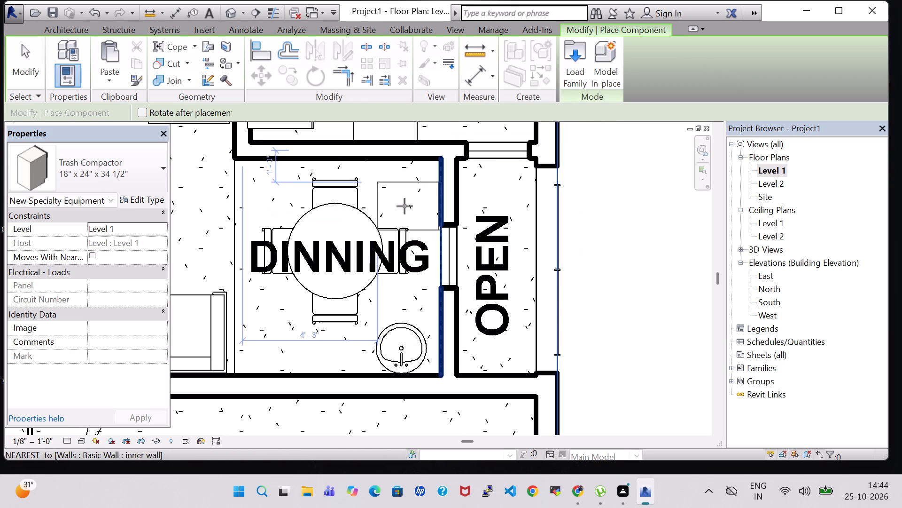
pyautogui.press('space')
pyautogui.press('space')
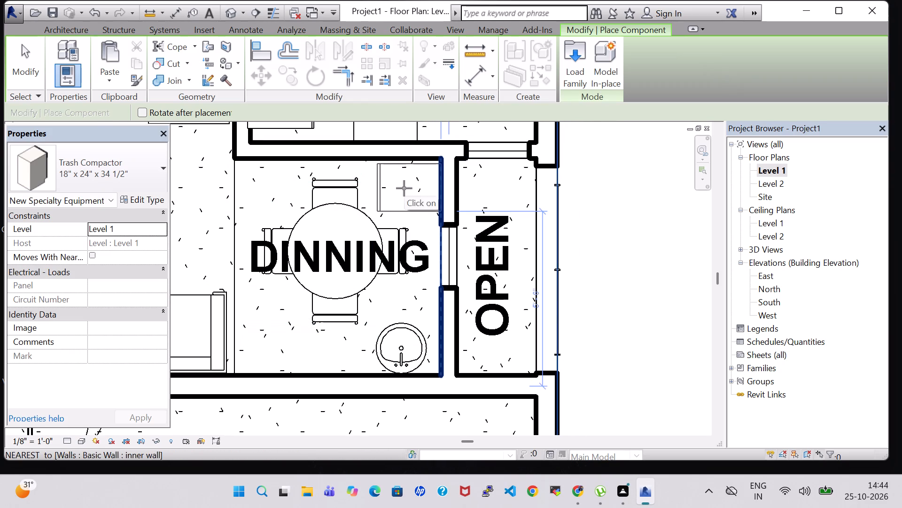
pyautogui.click(402, 189)
pyautogui.press('Escape')
pyautogui.press('Escape')
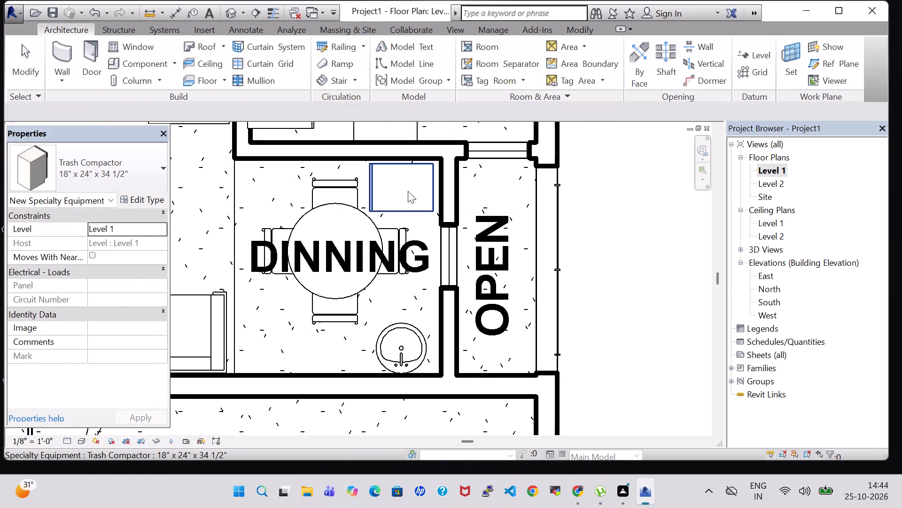
pyautogui.click(409, 193)
pyautogui.press('Right')
pyautogui.press('Right')
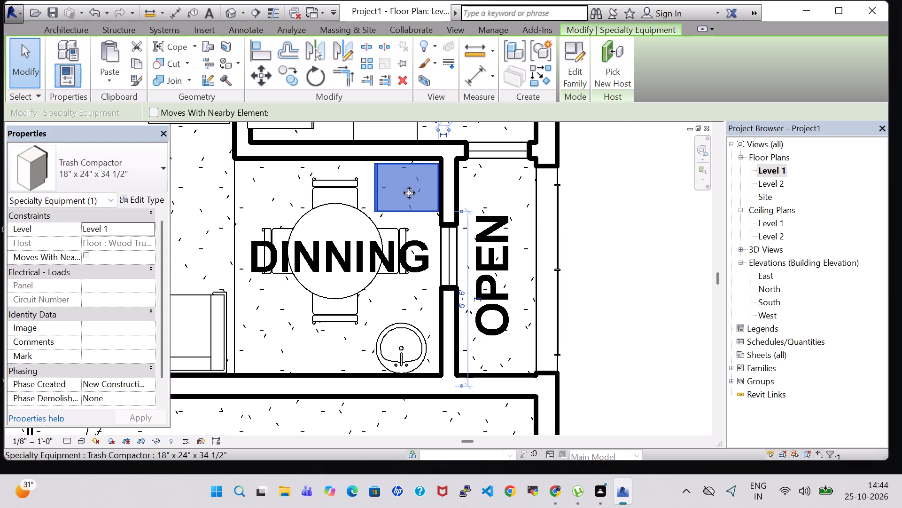
# Check the trash compactor in the 3D view, and in the Level 1 plan nudge the round dining table towards the T.V. lounge and drawing room.
pyautogui.click(230, 11)
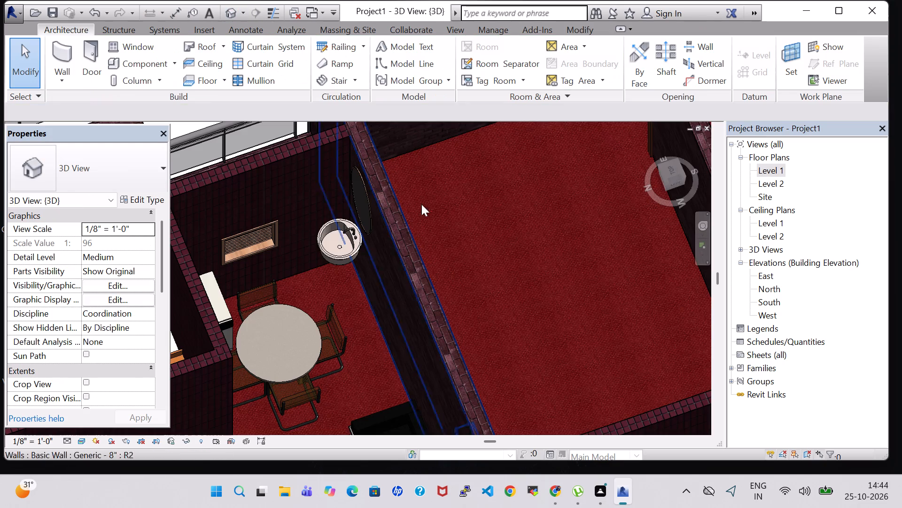
pyautogui.keyDown('shift'); pyautogui.moveTo(485, 247); pyautogui.dragTo(464, 252, button='middle'); pyautogui.keyUp('shift')
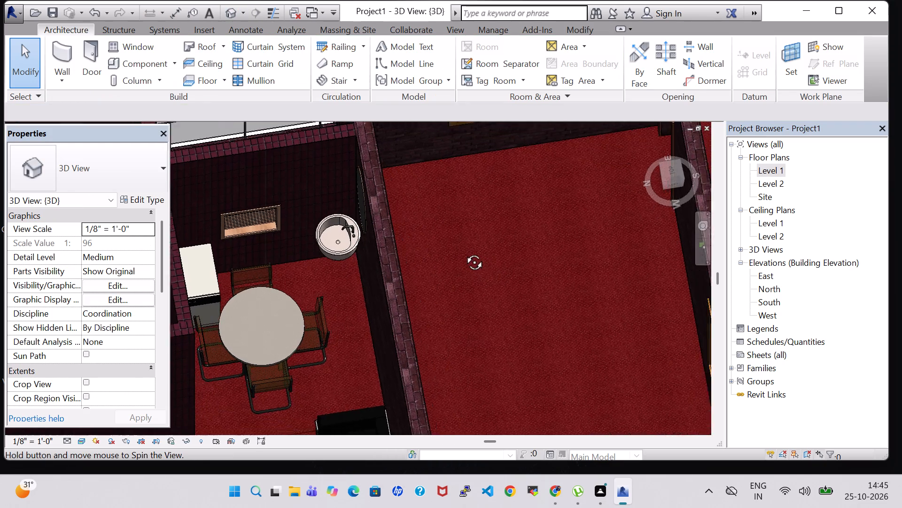
pyautogui.keyDown('shift'); pyautogui.moveTo(464, 252); pyautogui.dragTo(439, 262, button='middle'); pyautogui.keyUp('shift')
pyautogui.doubleClick(780, 175)
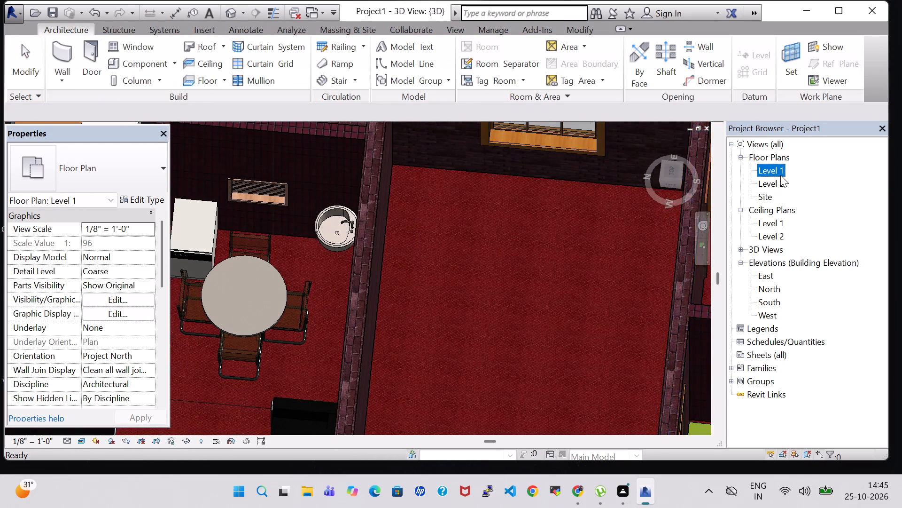
pyautogui.click(352, 259)
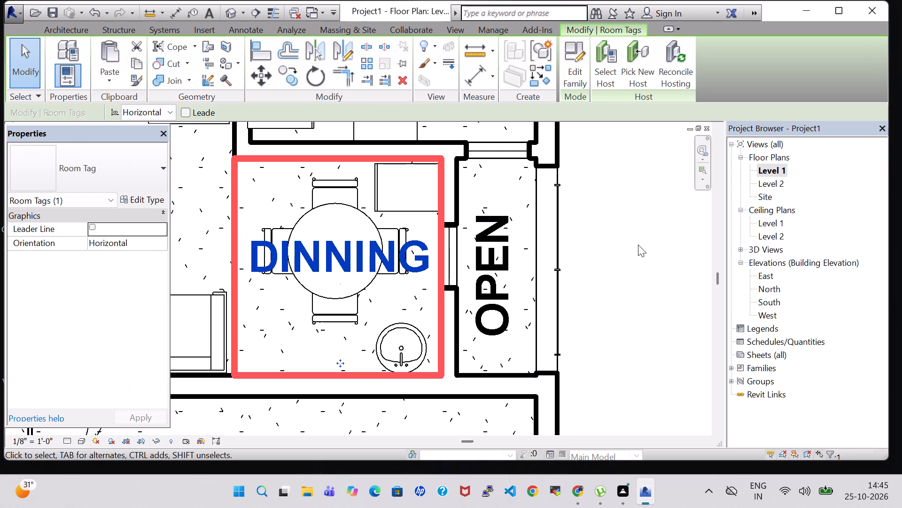
pyautogui.click(643, 245)
pyautogui.click(317, 183)
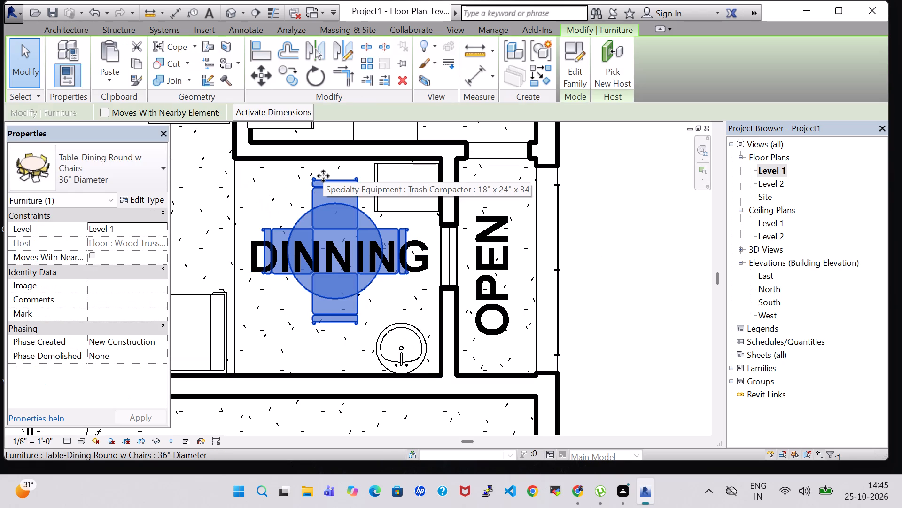
pyautogui.press('Down')
pyautogui.press('Down')
pyautogui.press('Down')
pyautogui.press('Left')
pyautogui.press('Left')
pyautogui.press('Left')
pyautogui.press('Left')
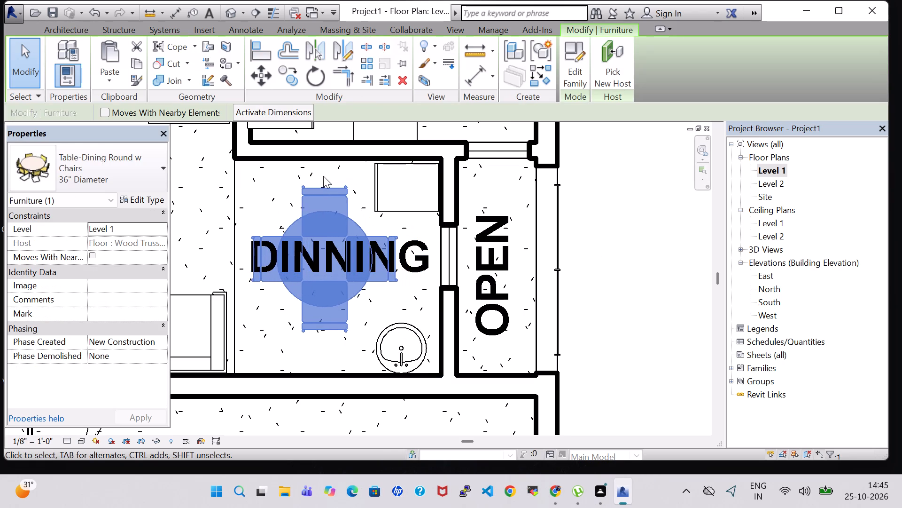
pyautogui.press('Left')
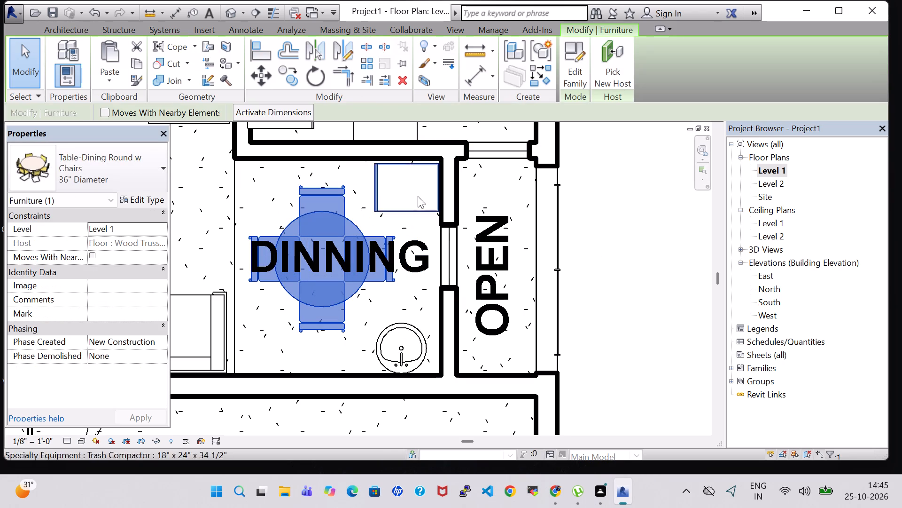
# Examine the dining area with its round table, trash compactor and sink from several angles in the 3D view.
pyautogui.click(379, 199)
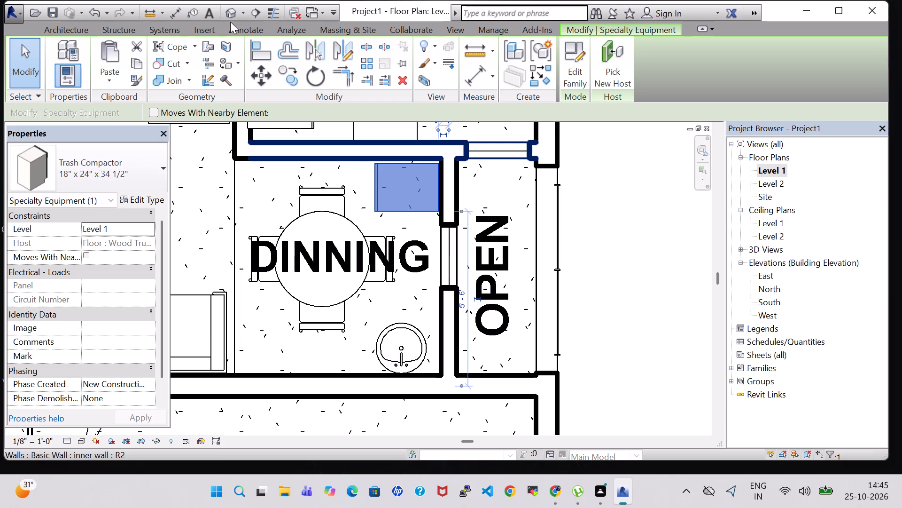
pyautogui.click(230, 22)
pyautogui.click(230, 18)
pyautogui.scroll(-2, 539, 140)
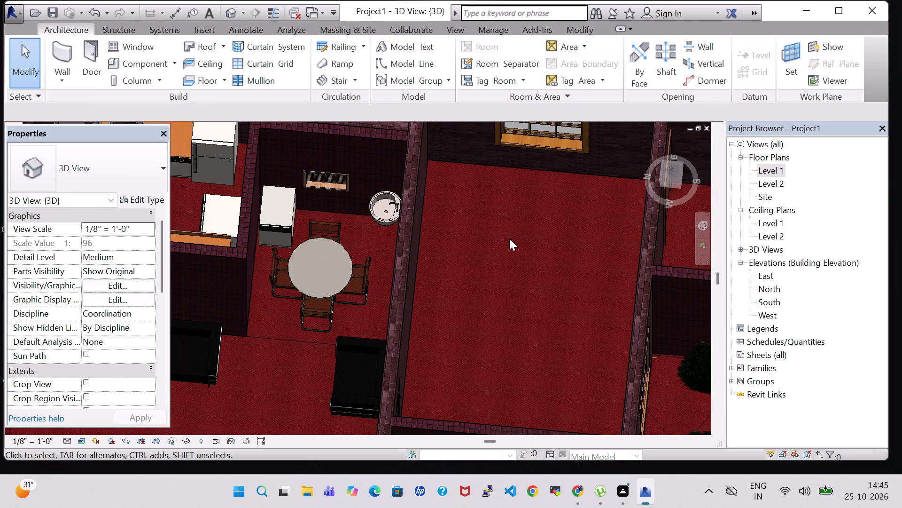
pyautogui.keyDown('shift'); pyautogui.moveTo(509, 238); pyautogui.dragTo(510, 175, button='middle'); pyautogui.keyUp('shift')
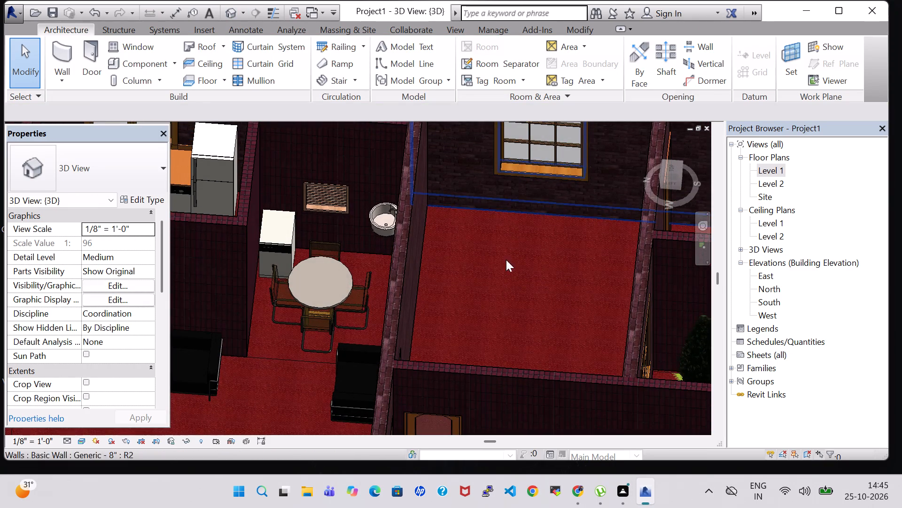
pyautogui.keyDown('shift'); pyautogui.moveTo(505, 275); pyautogui.dragTo(552, 242, button='middle'); pyautogui.keyUp('shift')
pyautogui.keyDown('shift'); pyautogui.moveTo(527, 237); pyautogui.dragTo(527, 243, button='middle'); pyautogui.keyUp('shift')
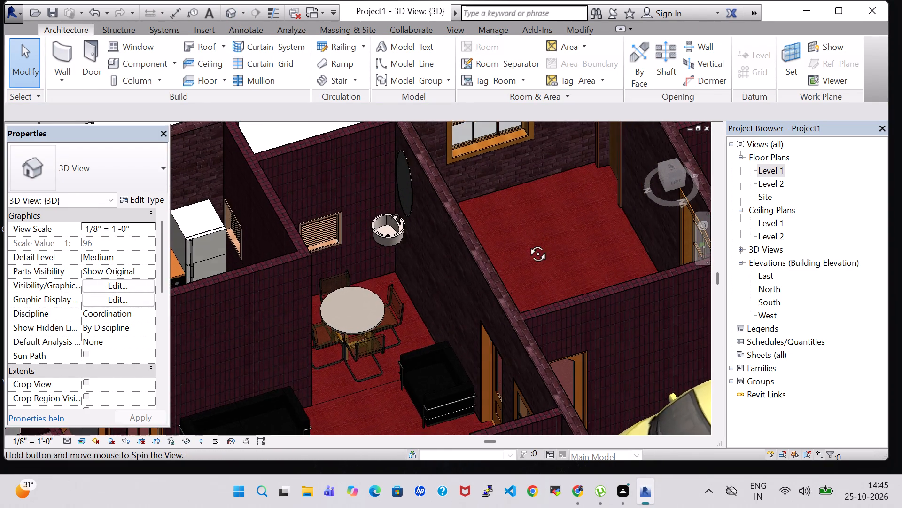
pyautogui.keyDown('shift'); pyautogui.moveTo(527, 243); pyautogui.dragTo(586, 192, button='middle'); pyautogui.keyUp('shift')
pyautogui.keyDown('shift'); pyautogui.moveTo(595, 387); pyautogui.dragTo(640, 351, button='middle'); pyautogui.keyUp('shift')
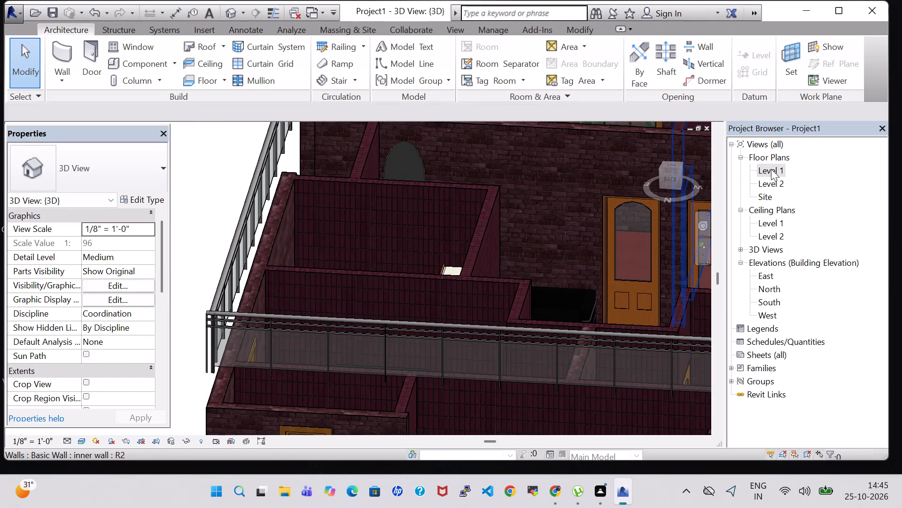
# From the Level 1 floor plan, load the Table-Ellipse family from the Tables folder of the Furniture library.
pyautogui.doubleClick(771, 169)
pyautogui.scroll(-5, 565, 205)
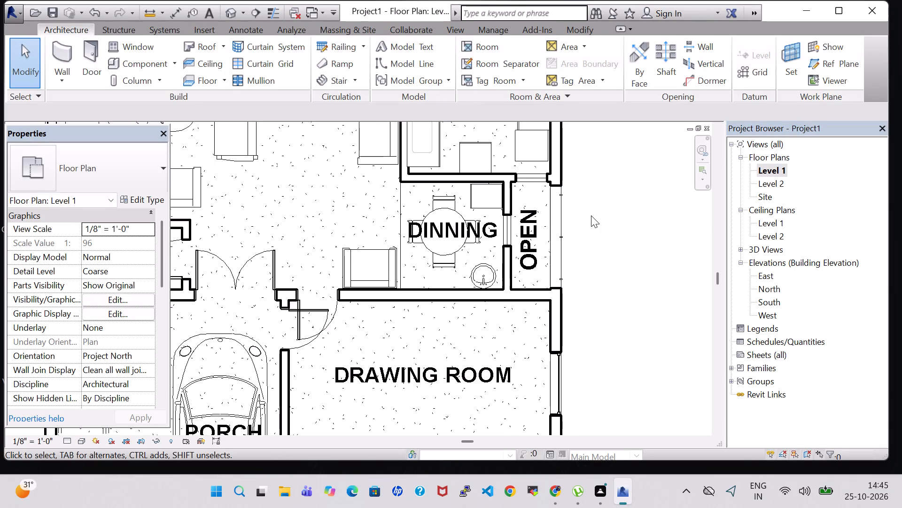
pyautogui.scroll(-1, 591, 215)
pyautogui.moveTo(592, 207); pyautogui.dragTo(591, 226, button='middle')
pyautogui.scroll(-3, 591, 227)
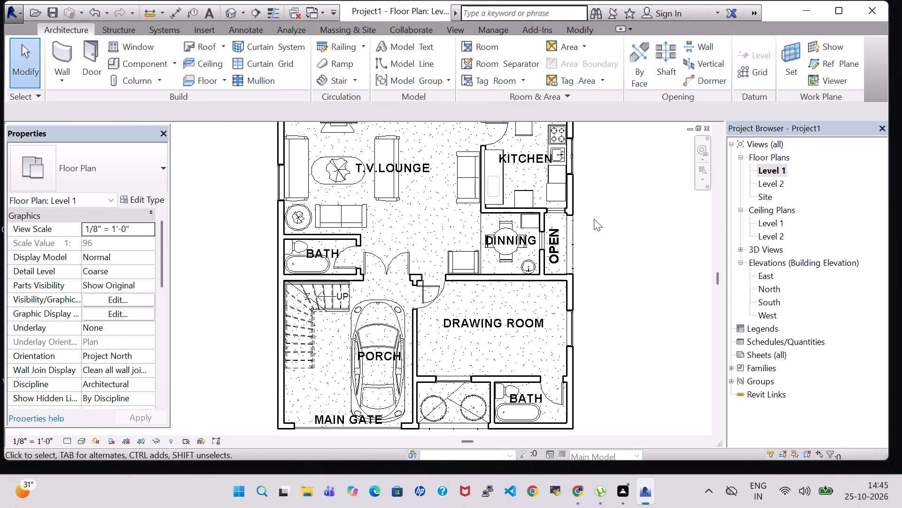
pyautogui.moveTo(594, 219); pyautogui.dragTo(594, 266, button='middle')
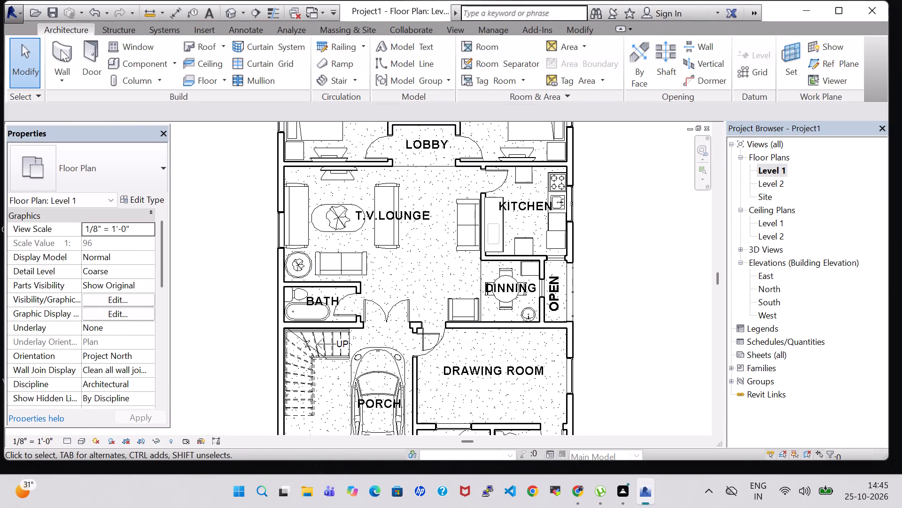
pyautogui.click(151, 67)
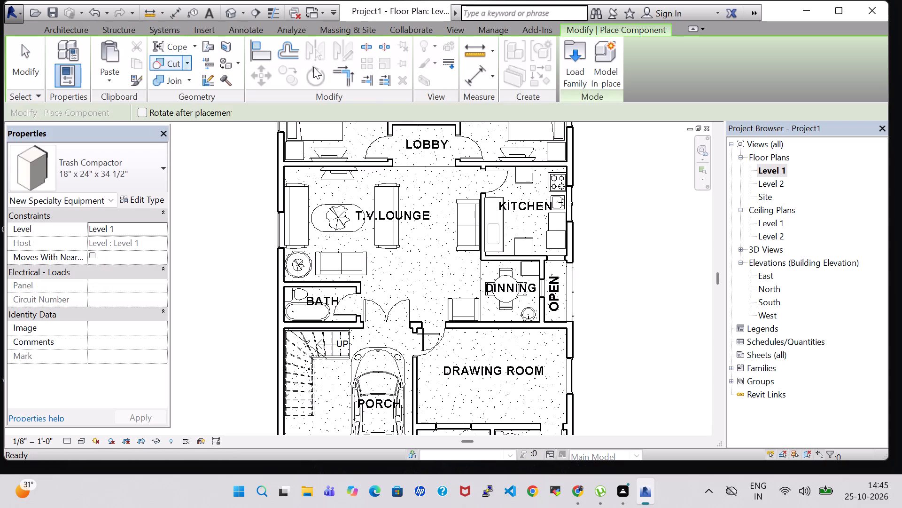
pyautogui.click(577, 67)
pyautogui.scroll(-2, 481, 238)
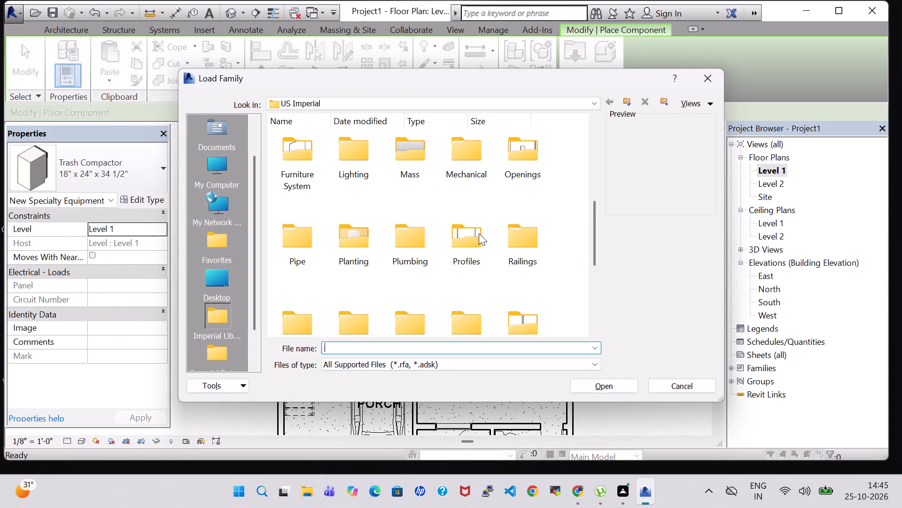
pyautogui.scroll(1, 526, 163)
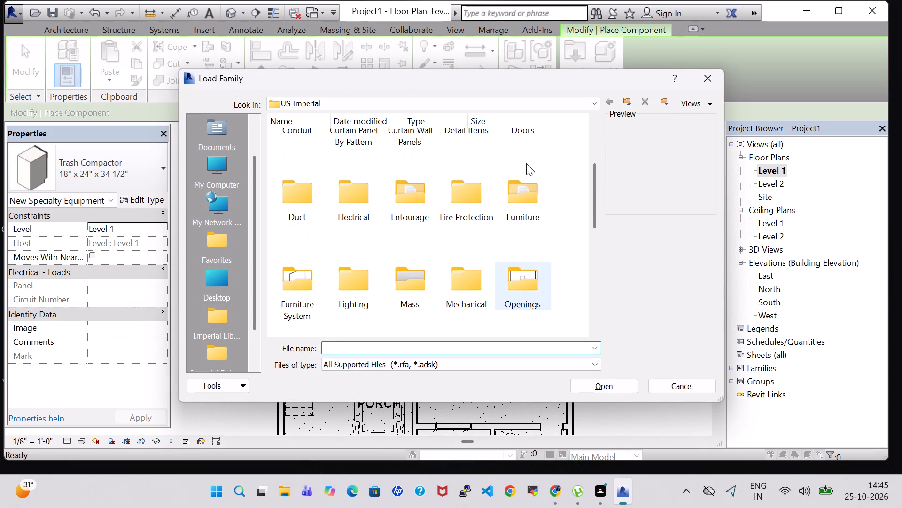
pyautogui.doubleClick(520, 200)
pyautogui.doubleClick(472, 152)
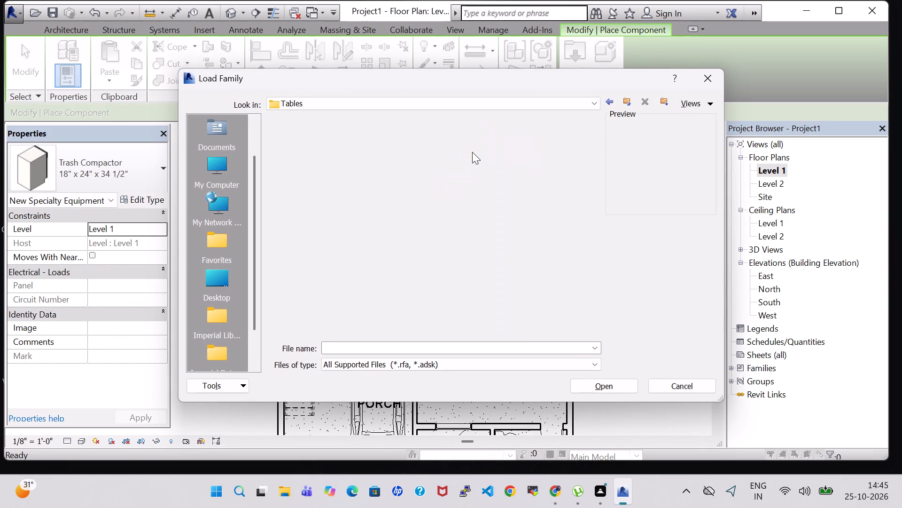
pyautogui.click(366, 244)
pyautogui.click(612, 386)
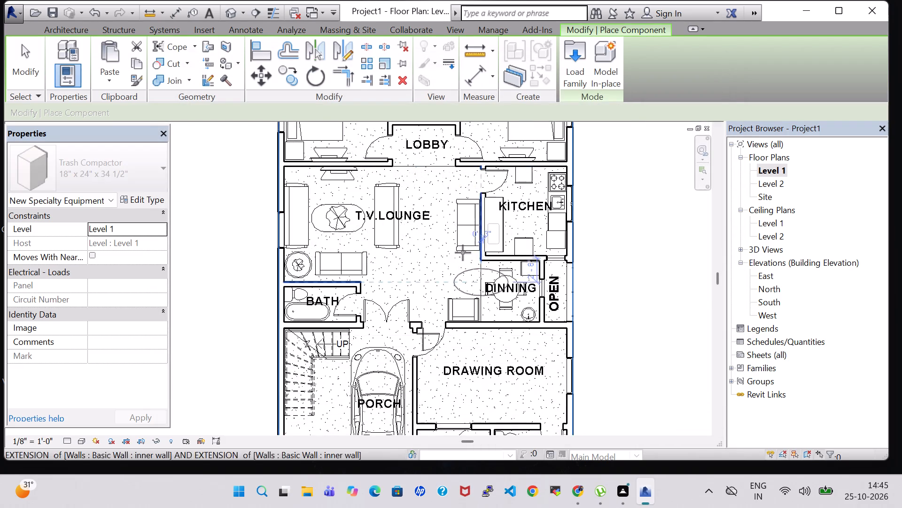
# Place the rotated 72" x 36" Table-Ellipse in front of the T.V. lounge sofa by the kitchen wall, check it in 3D, and return to the Level 1 plan.
pyautogui.scroll(3, 445, 231)
pyautogui.press('space')
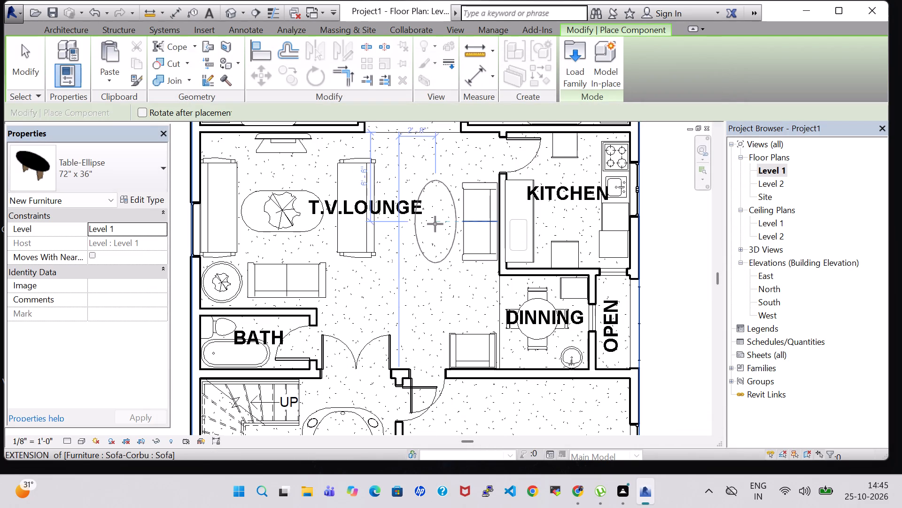
pyautogui.click(435, 224)
pyautogui.press('Escape')
pyautogui.press('Escape')
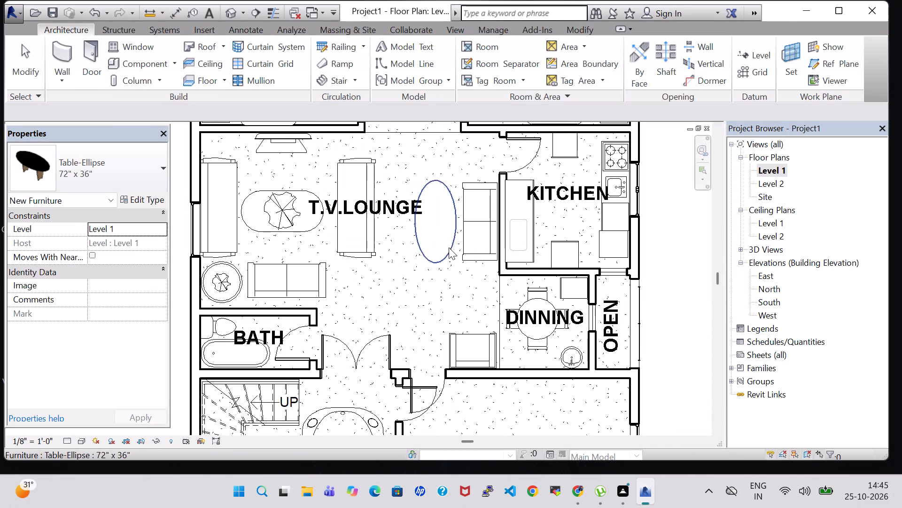
pyautogui.click(227, 12)
pyautogui.scroll(-4, 566, 255)
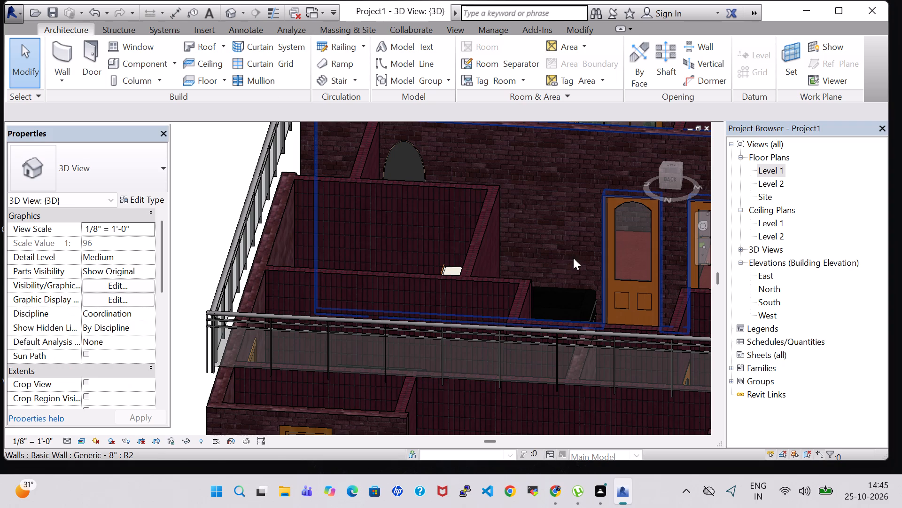
pyautogui.scroll(-2, 598, 277)
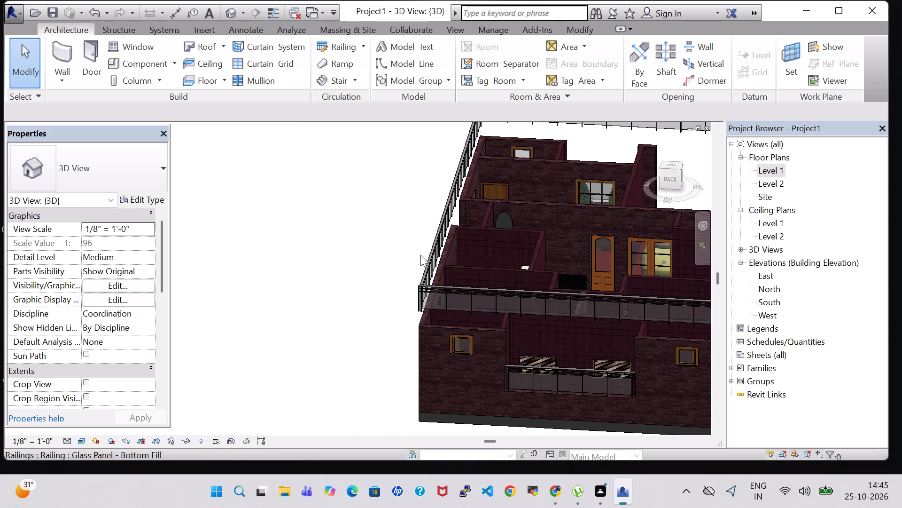
pyautogui.keyDown('shift'); pyautogui.moveTo(351, 216); pyautogui.dragTo(334, 309, button='middle'); pyautogui.keyUp('shift')
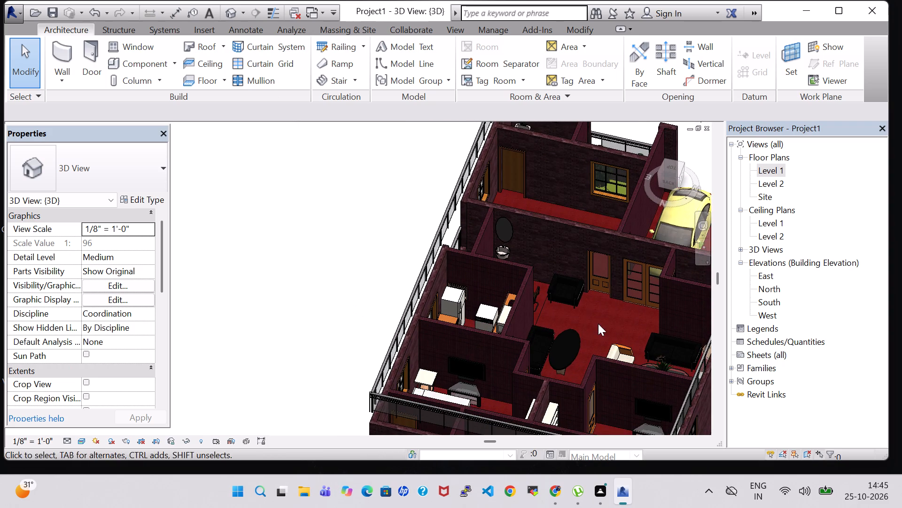
pyautogui.keyDown('shift'); pyautogui.moveTo(598, 324); pyautogui.dragTo(578, 435, button='middle'); pyautogui.keyUp('shift')
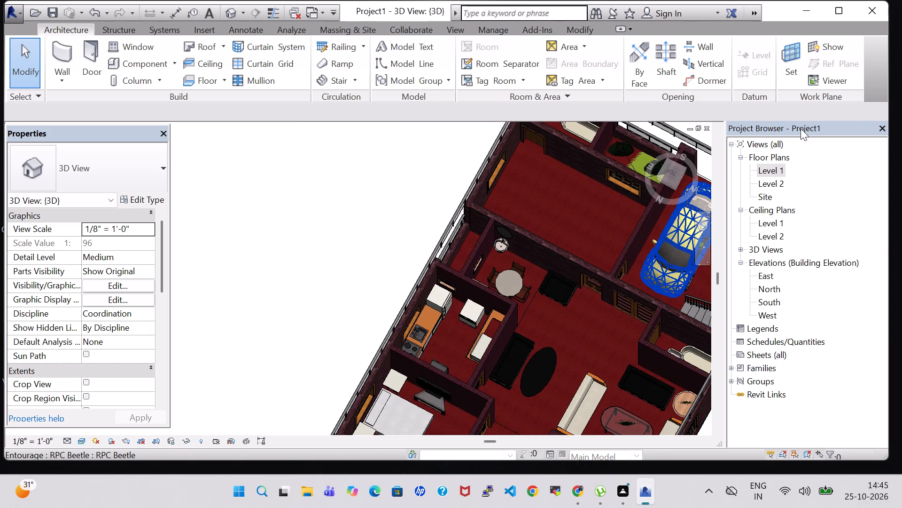
pyautogui.doubleClick(773, 169)
pyautogui.scroll(-2, 538, 239)
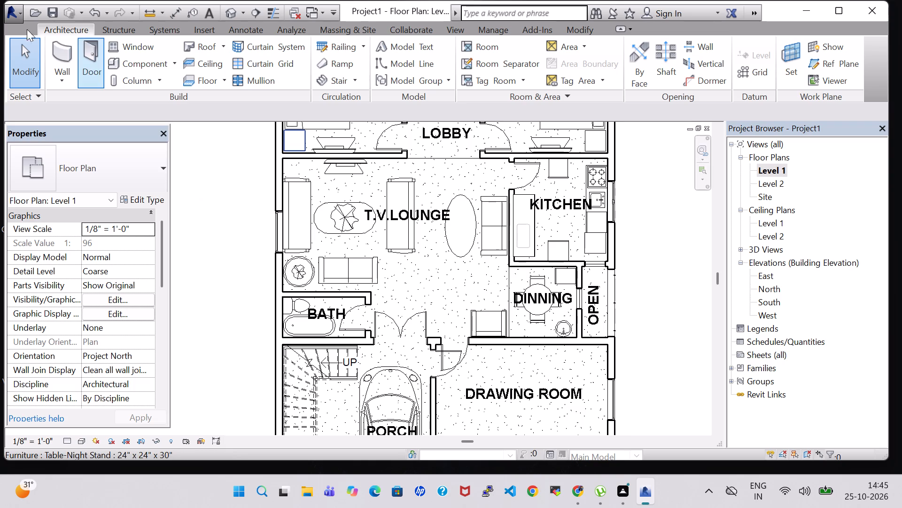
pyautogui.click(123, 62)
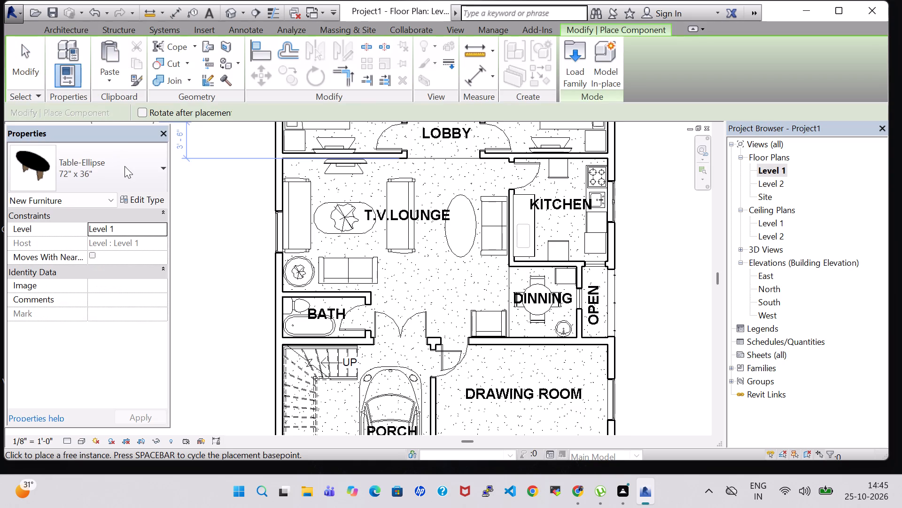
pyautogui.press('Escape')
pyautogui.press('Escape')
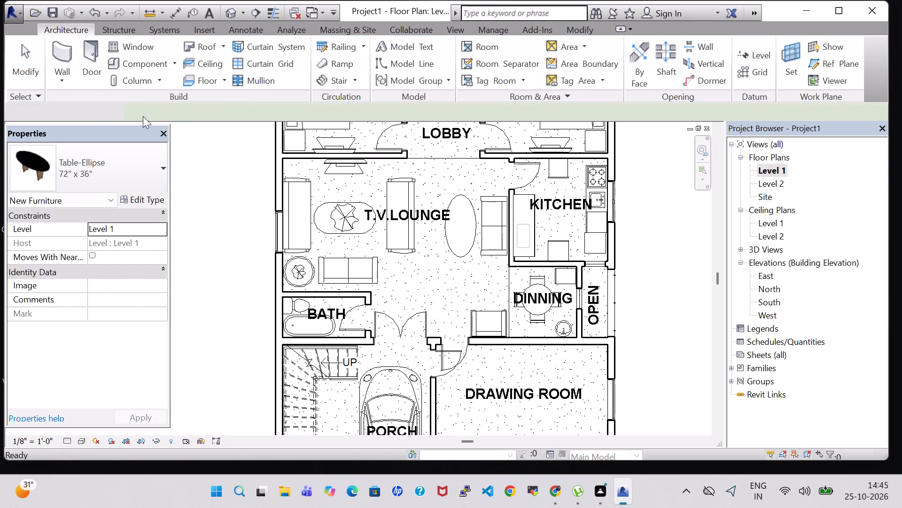
# Place an RPC Plant - Tropical of type Agave - 1.5' at the centre of the elliptical table in the T.V. lounge.
pyautogui.click(135, 65)
pyautogui.click(119, 156)
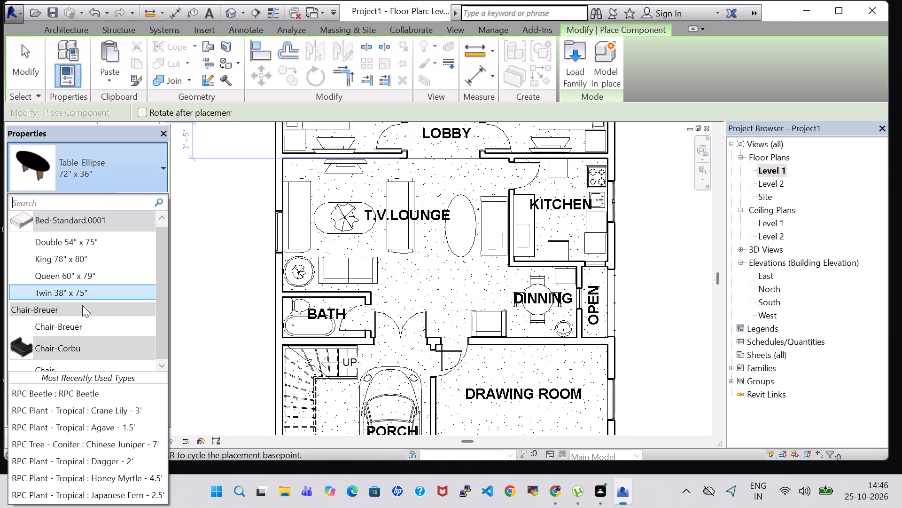
pyautogui.click(98, 432)
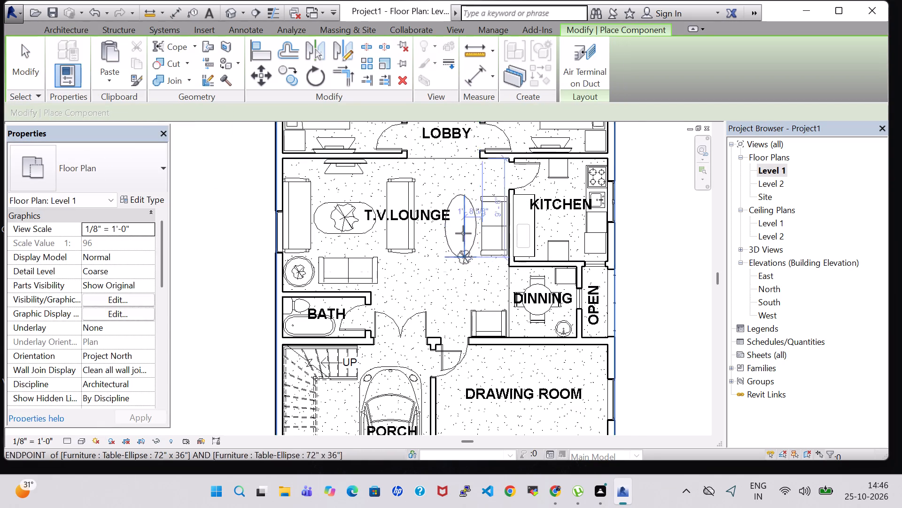
pyautogui.scroll(4, 461, 228)
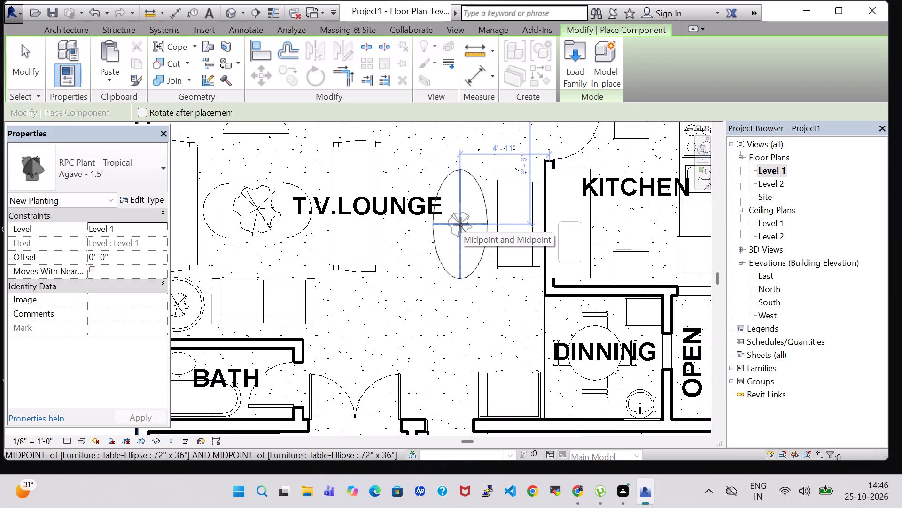
pyautogui.click(461, 225)
pyautogui.press('Escape')
pyautogui.press('Escape')
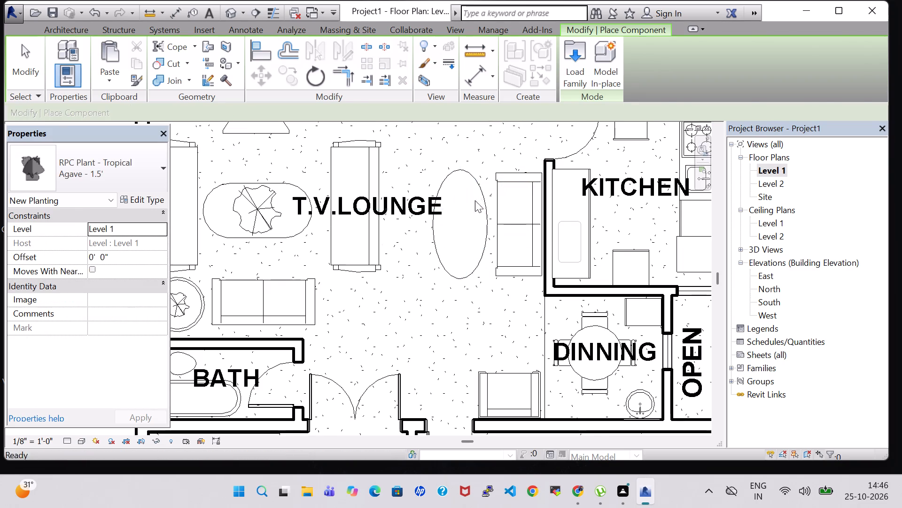
# Check the dimensions in the elliptical table's type properties.
pyautogui.click(472, 177)
pyautogui.click(148, 202)
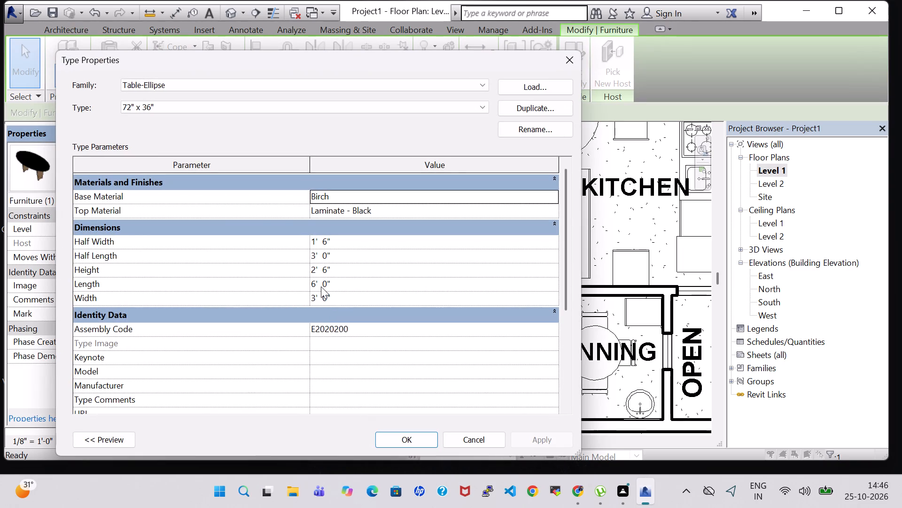
pyautogui.click(578, 56)
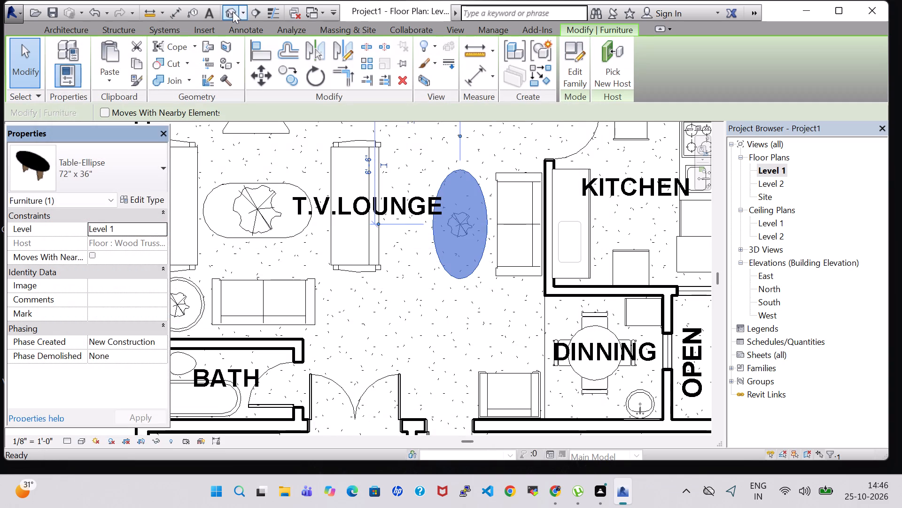
# In the 3D view, set the offset of the elliptical table's Agave plant to 2' 6".
pyautogui.click(231, 11)
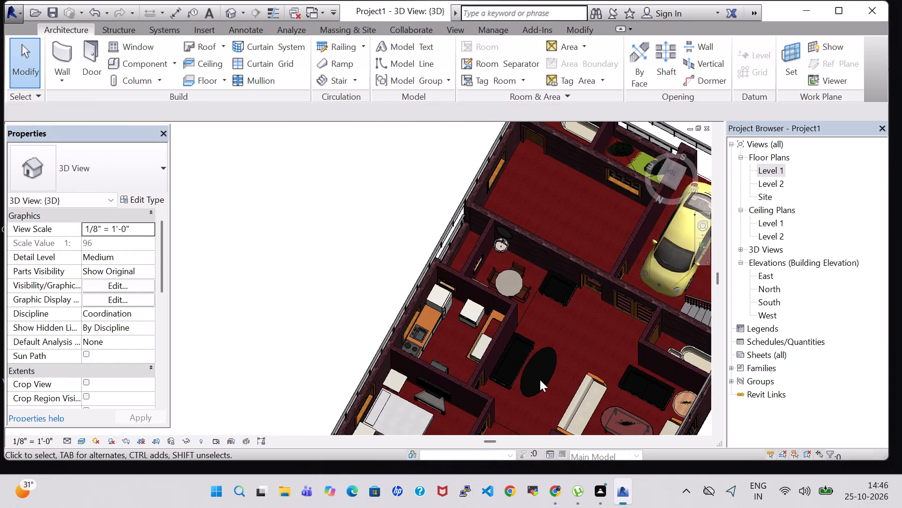
pyautogui.scroll(5, 540, 380)
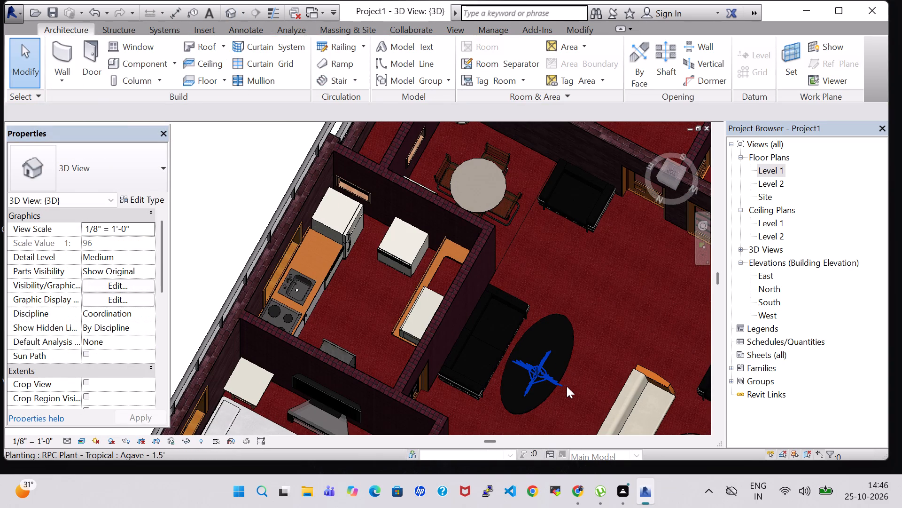
pyautogui.click(567, 386)
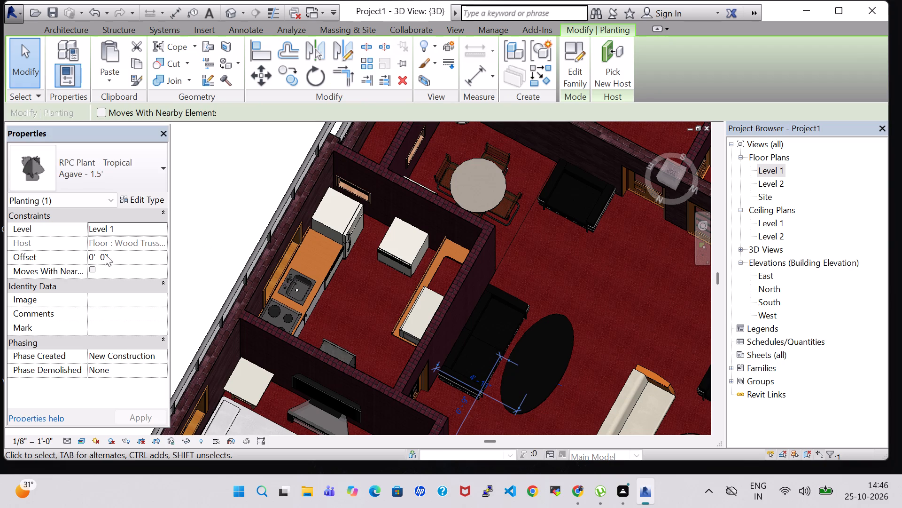
pyautogui.click(94, 254)
pyautogui.press('BackSpace')
pyautogui.press('2')
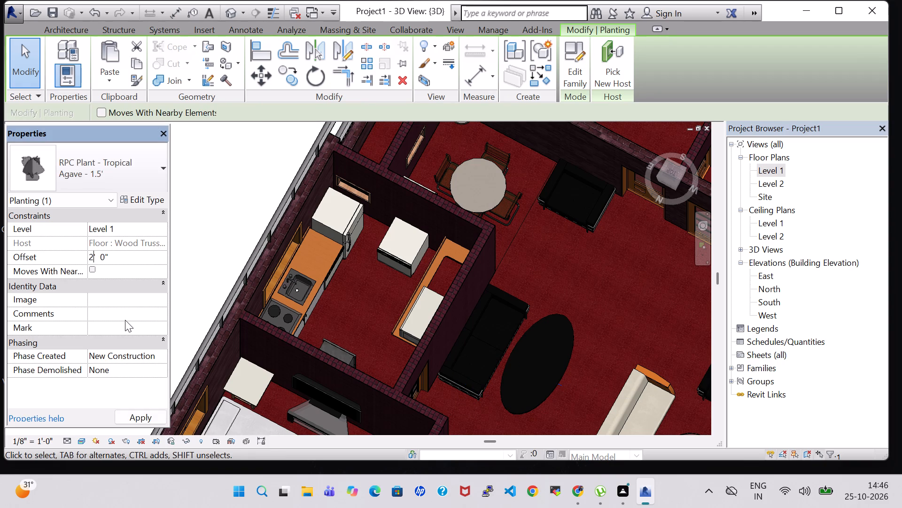
pyautogui.click(104, 257)
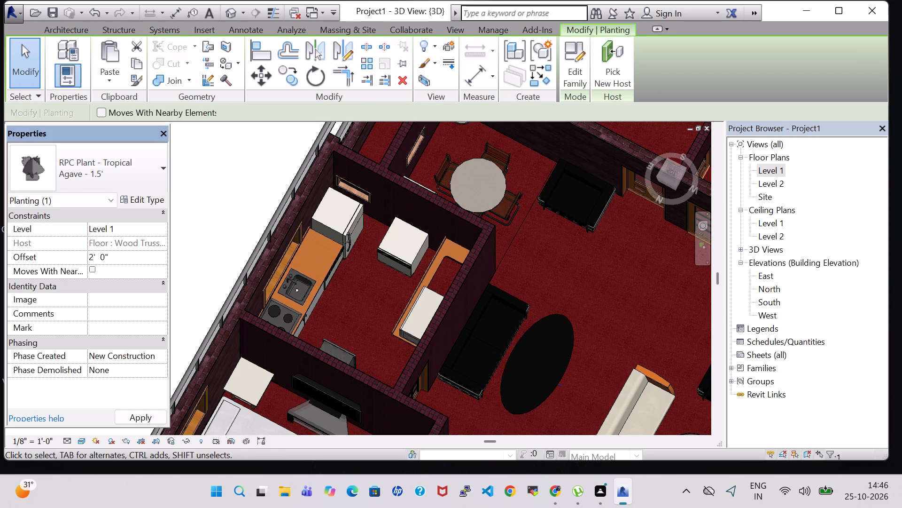
pyautogui.press('BackSpace')
pyautogui.press('6')
pyautogui.press('Left')
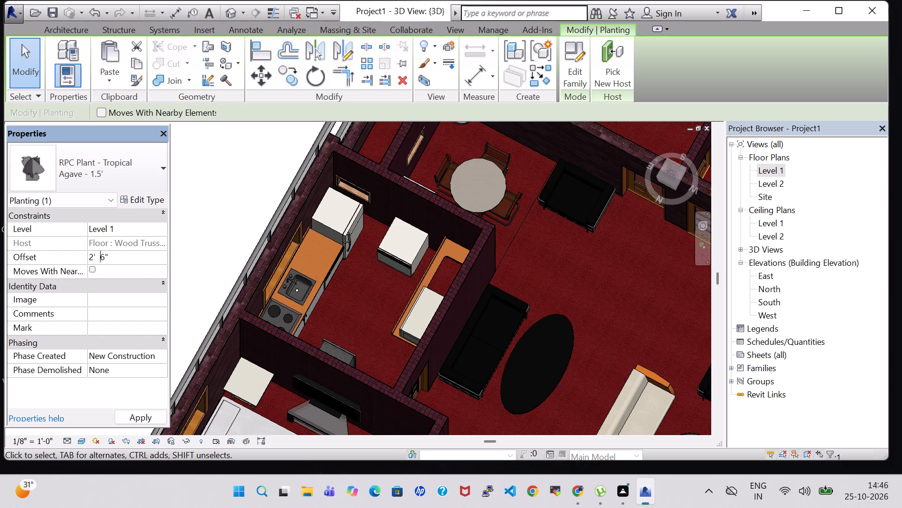
pyautogui.press('BackSpace')
pyautogui.press('Return')
pyautogui.click(632, 309)
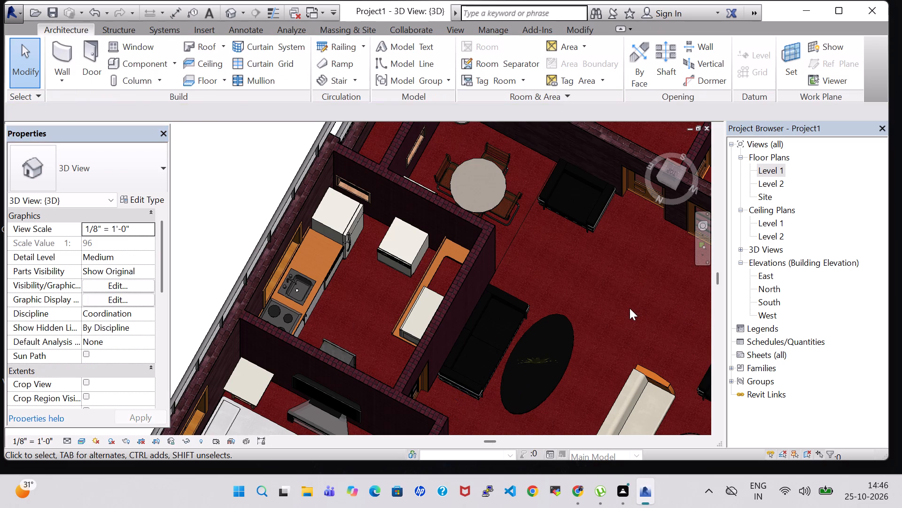
# In the Level 1 floor plan, delete the small sofa beside the dining area near the drawing room wall.
pyautogui.moveTo(622, 310); pyautogui.dragTo(568, 267, button='middle')
pyautogui.moveTo(500, 348); pyautogui.dragTo(485, 319, button='middle')
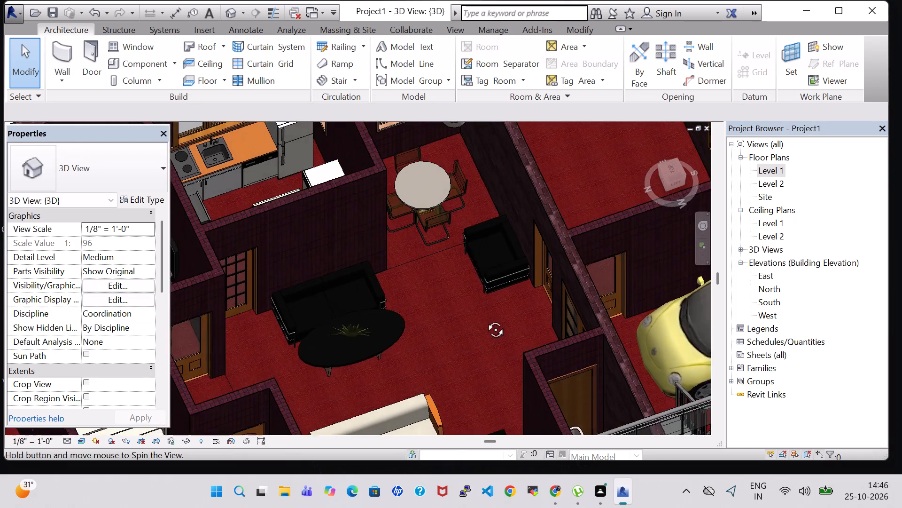
pyautogui.moveTo(485, 319); pyautogui.dragTo(545, 270, button='middle')
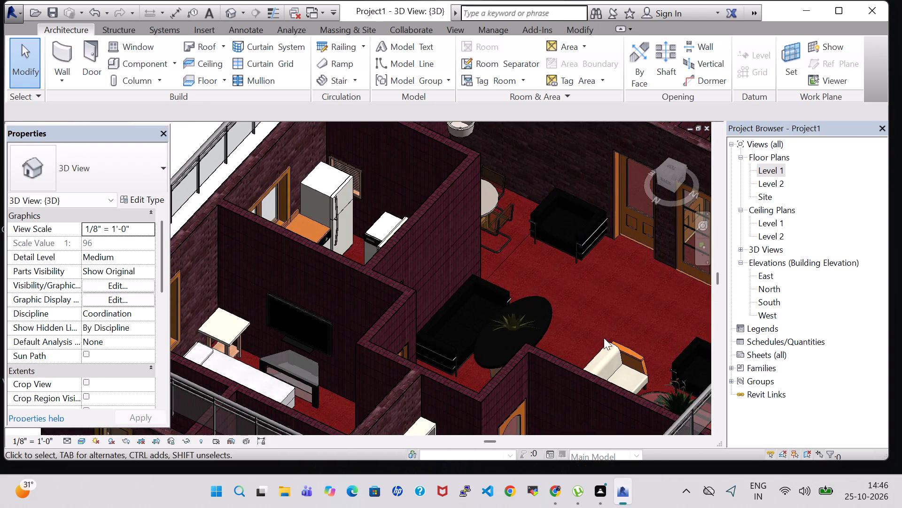
pyautogui.keyDown('shift'); pyautogui.moveTo(604, 338); pyautogui.dragTo(625, 332, button='middle'); pyautogui.keyUp('shift')
pyautogui.keyDown('shift'); pyautogui.moveTo(626, 289); pyautogui.dragTo(624, 319, button='middle'); pyautogui.keyUp('shift')
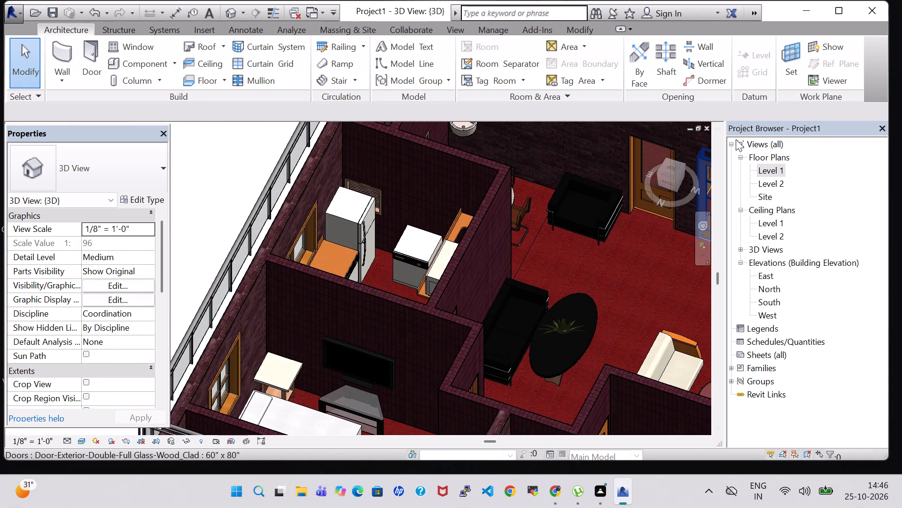
pyautogui.doubleClick(774, 169)
pyautogui.scroll(-7, 486, 196)
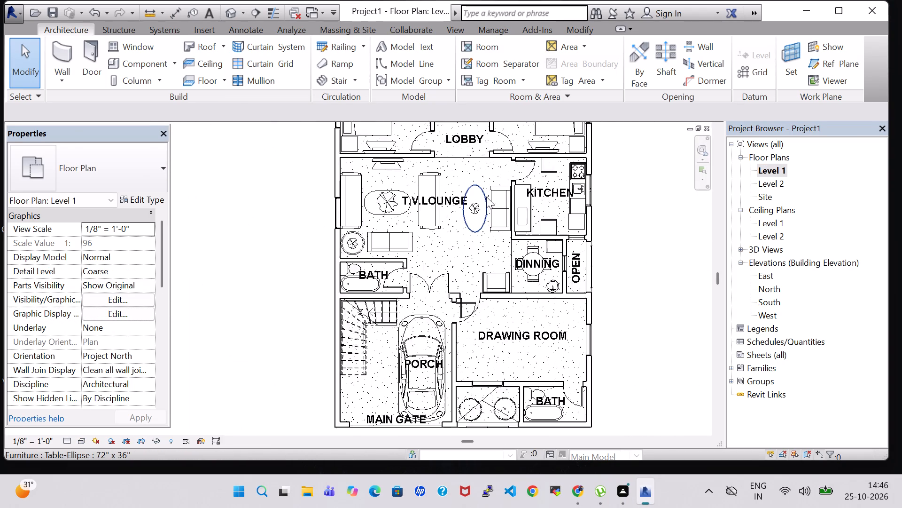
pyautogui.moveTo(592, 207); pyautogui.dragTo(577, 234, button='middle')
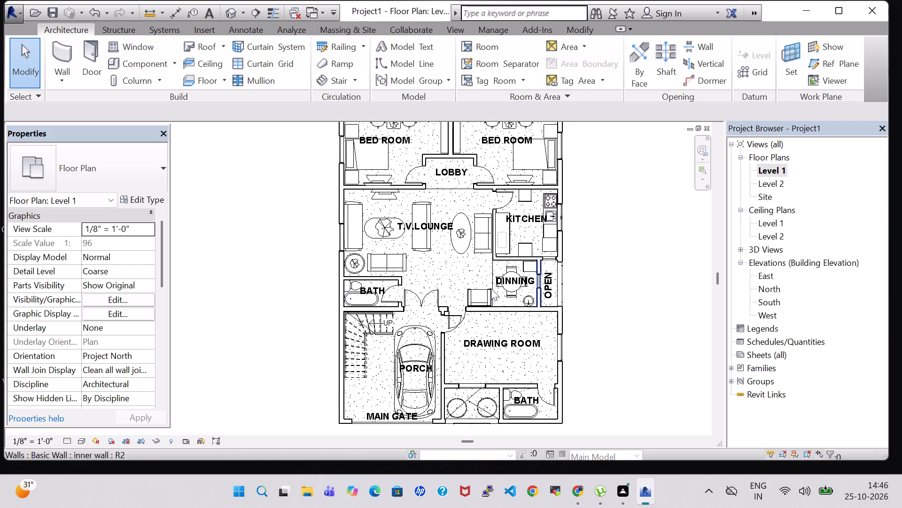
pyautogui.click(482, 295)
pyautogui.press('Delete')
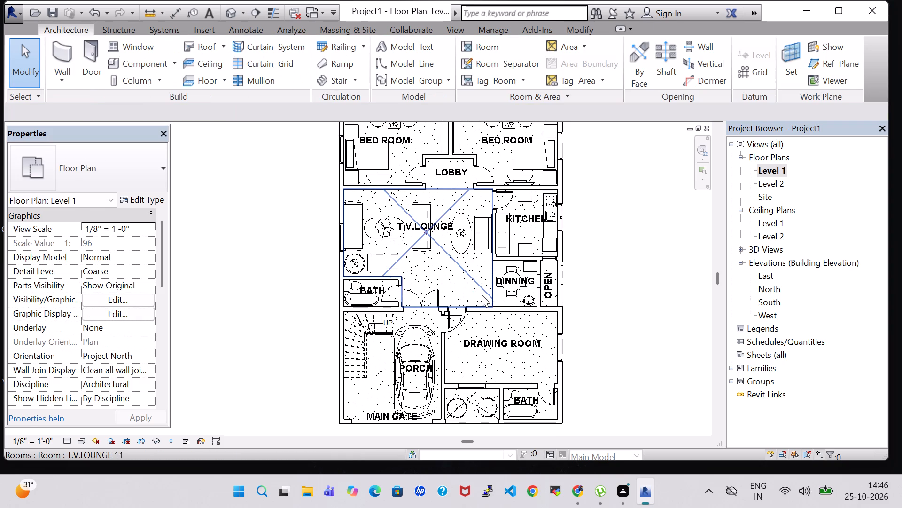
pyautogui.click(594, 287)
# Load the RPC Shrub family from the Planting folder of the US Imperial library for component placement.
pyautogui.scroll(2, 594, 287)
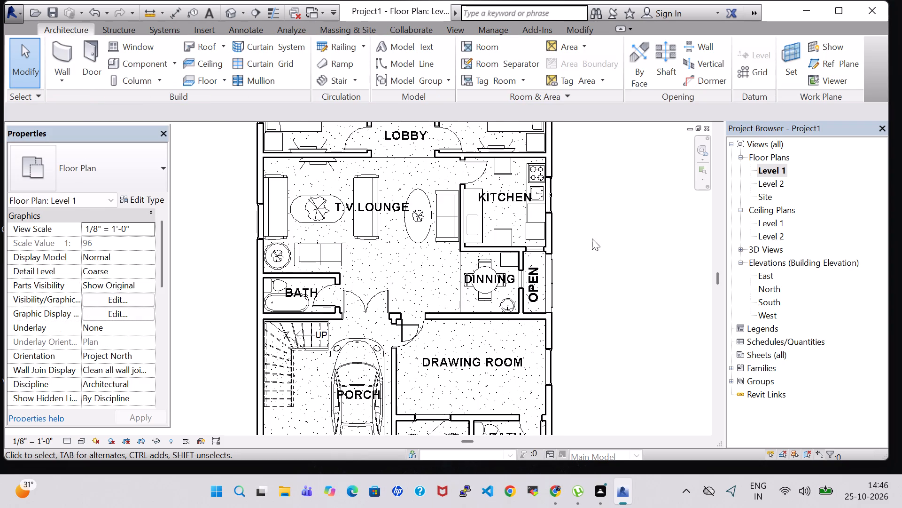
pyautogui.moveTo(592, 238); pyautogui.dragTo(592, 268, button='middle')
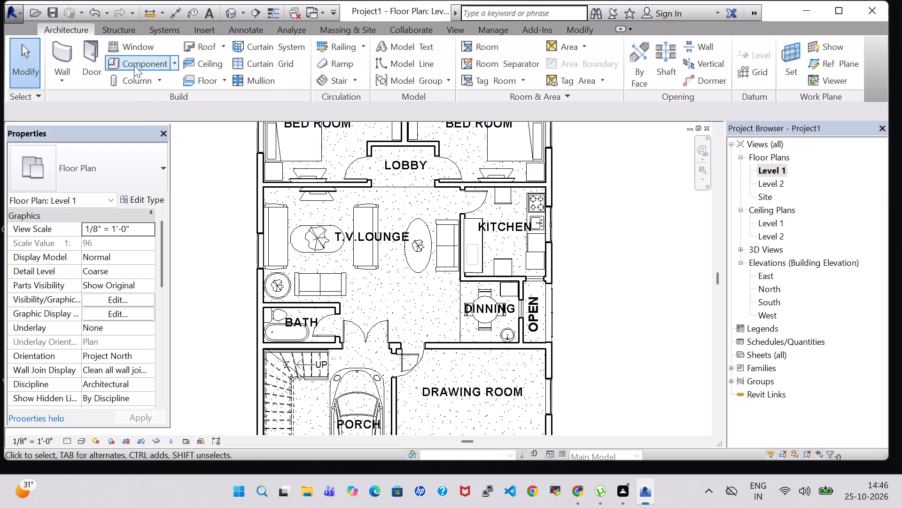
pyautogui.scroll(-3, 614, 278)
pyautogui.moveTo(627, 246); pyautogui.dragTo(600, 248, button='middle')
pyautogui.moveTo(594, 191); pyautogui.dragTo(594, 255, button='middle')
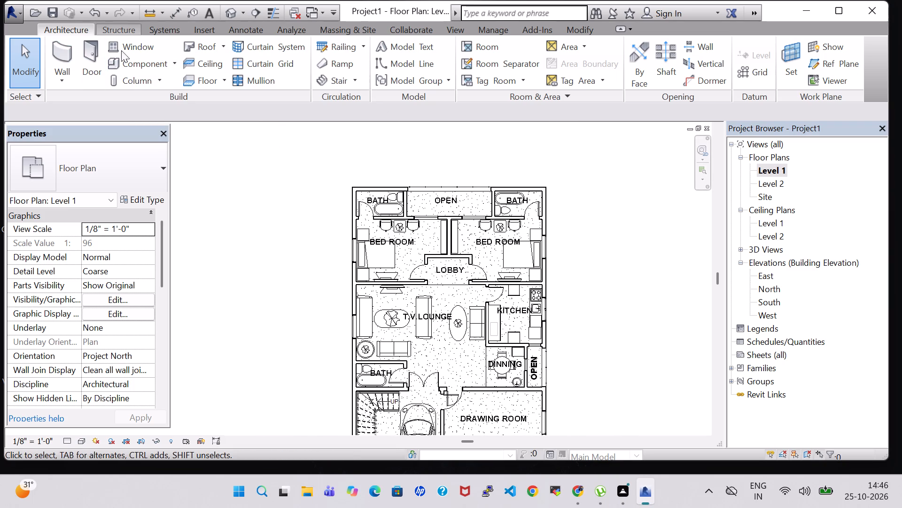
pyautogui.click(127, 66)
pyautogui.click(572, 72)
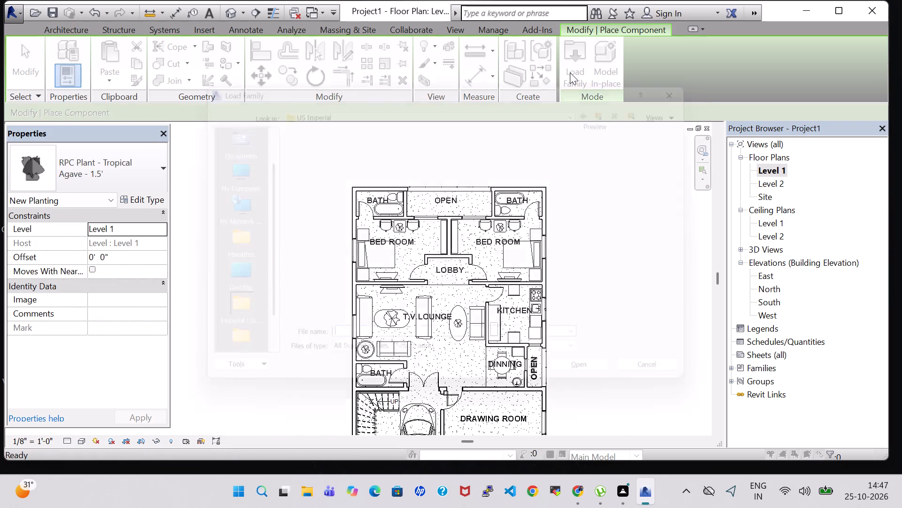
pyautogui.scroll(-1, 559, 279)
pyautogui.doubleClick(526, 206)
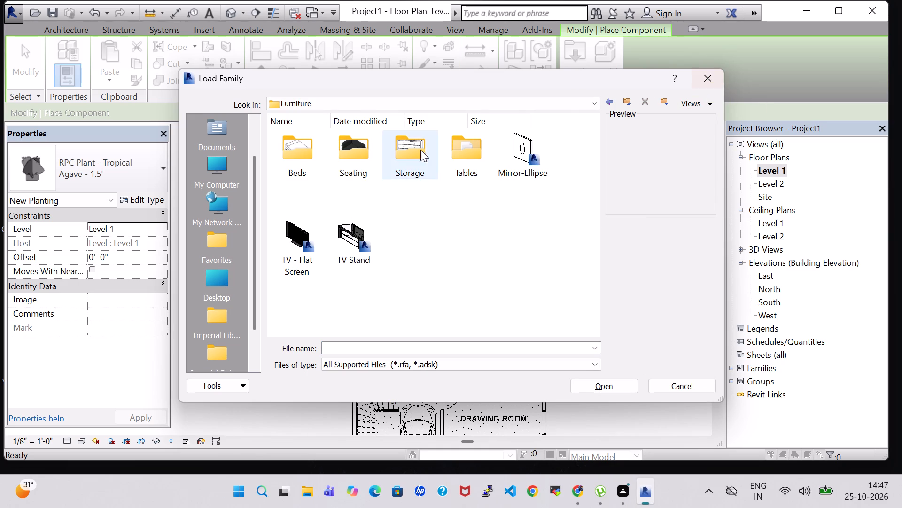
pyautogui.click(607, 100)
pyautogui.scroll(-1, 386, 228)
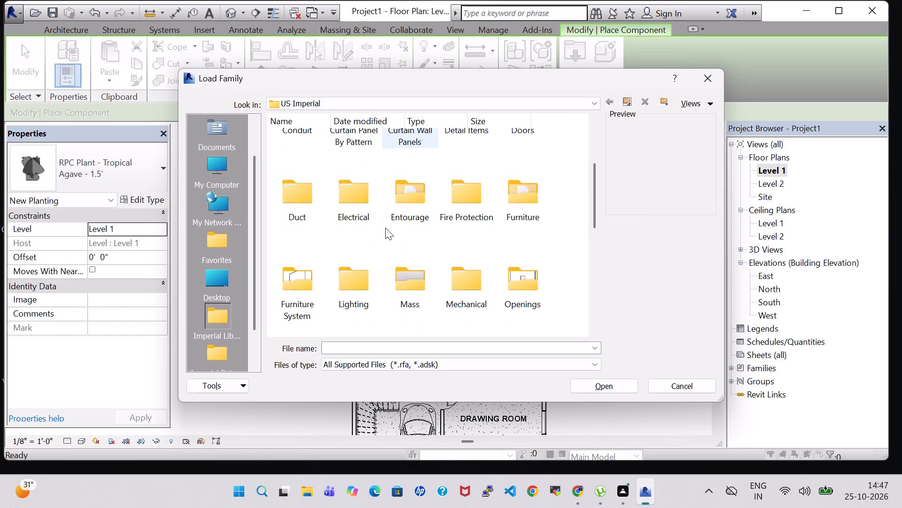
pyautogui.scroll(1, 358, 233)
pyautogui.scroll(-1, 350, 199)
pyautogui.scroll(1, 389, 213)
pyautogui.scroll(-2, 396, 218)
pyautogui.doubleClick(357, 246)
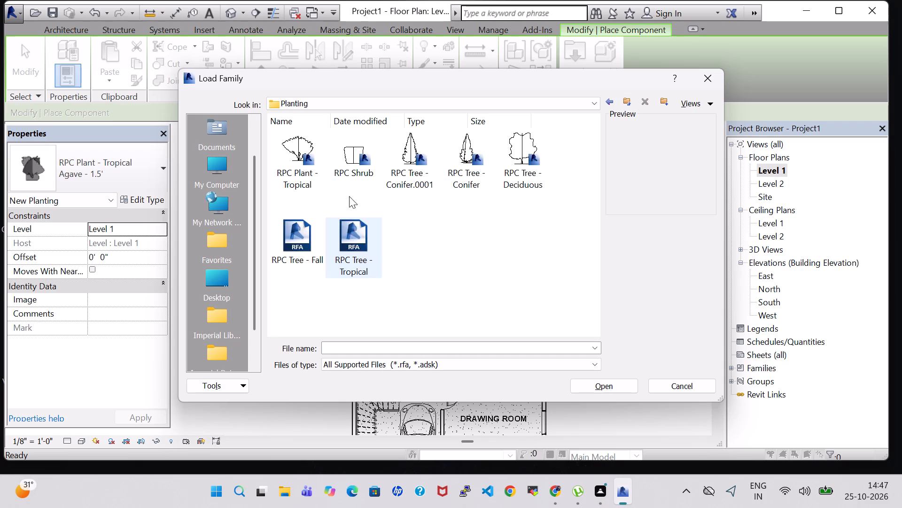
pyautogui.click(361, 167)
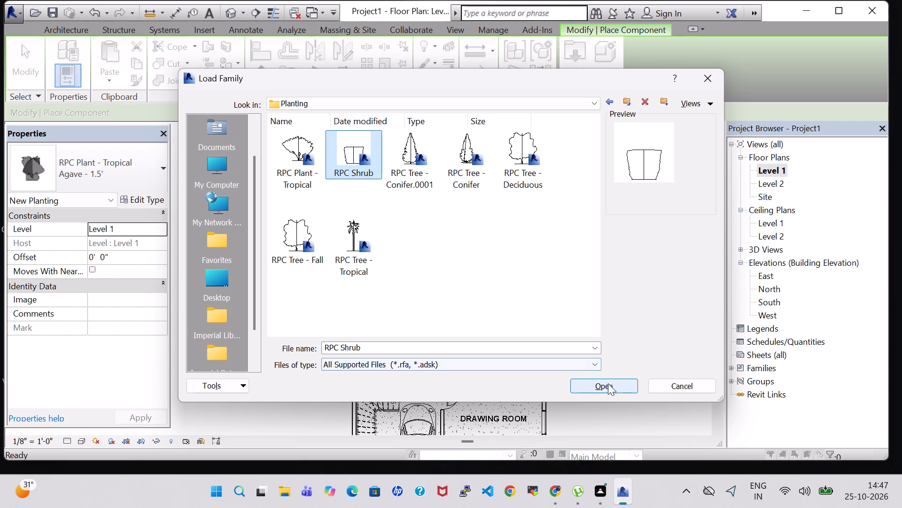
pyautogui.click(608, 382)
# Place three RPC Shrub Acacia 3'-6" plants in a row across the OPEN area between the two baths, about 2'-5" from its outer edge.
pyautogui.scroll(10, 420, 226)
pyautogui.middleClick(435, 210)
pyautogui.moveTo(435, 210); pyautogui.dragTo(449, 364, button='middle')
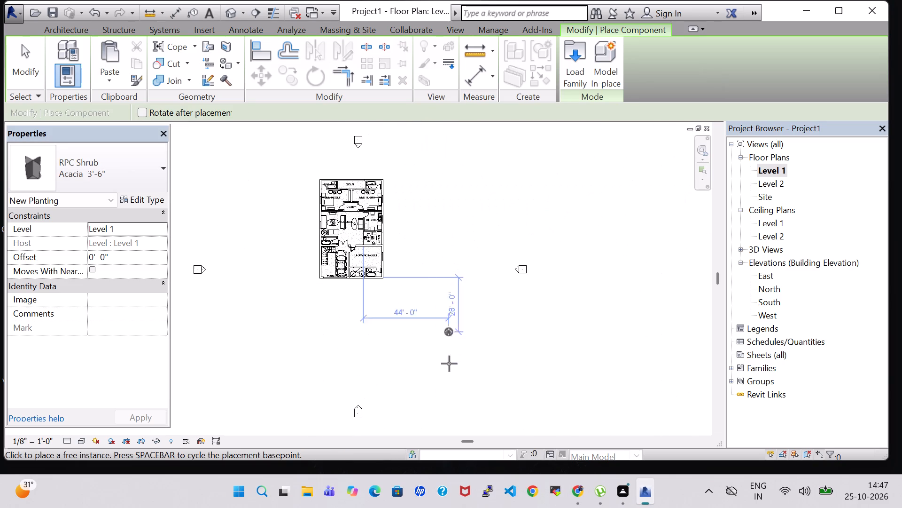
pyautogui.moveTo(449, 364); pyautogui.dragTo(449, 375, button='middle')
pyautogui.scroll(10, 338, 204)
pyautogui.moveTo(396, 153); pyautogui.dragTo(417, 309, button='middle')
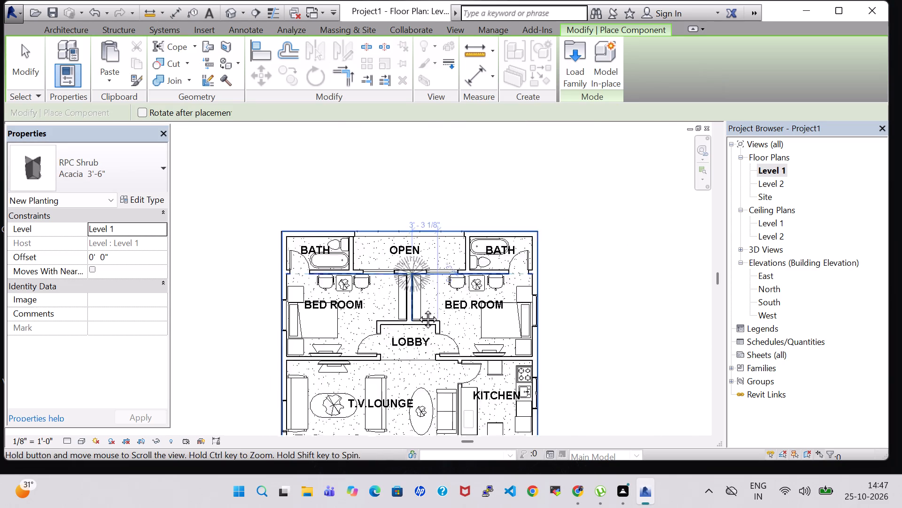
pyautogui.moveTo(417, 309); pyautogui.dragTo(417, 312, button='middle')
pyautogui.scroll(9, 417, 312)
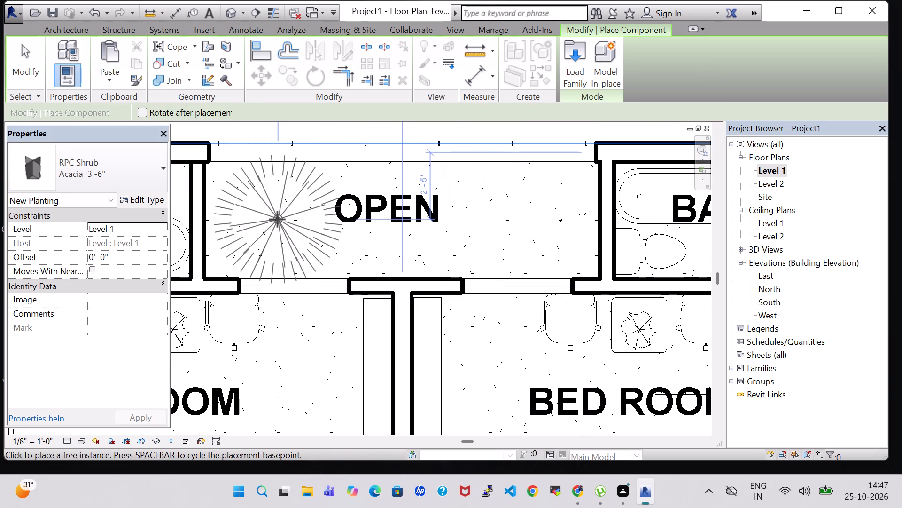
pyautogui.click(277, 219)
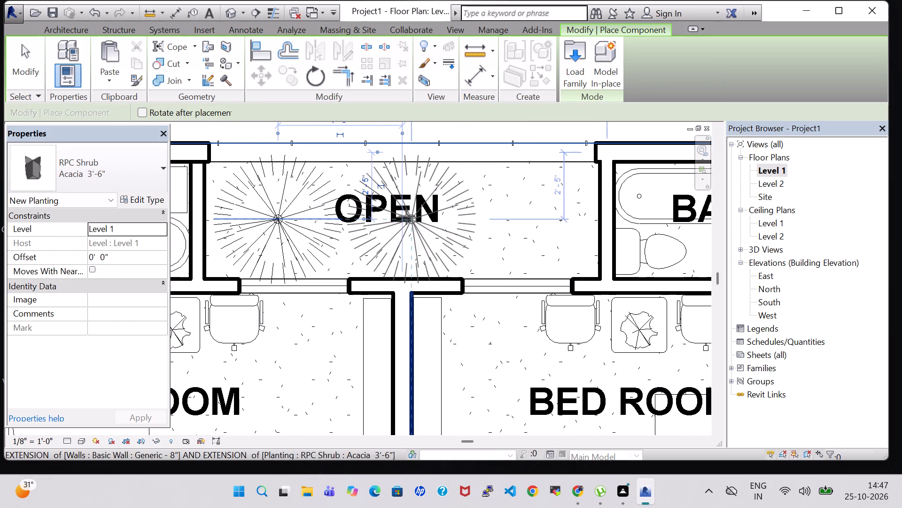
pyautogui.click(406, 216)
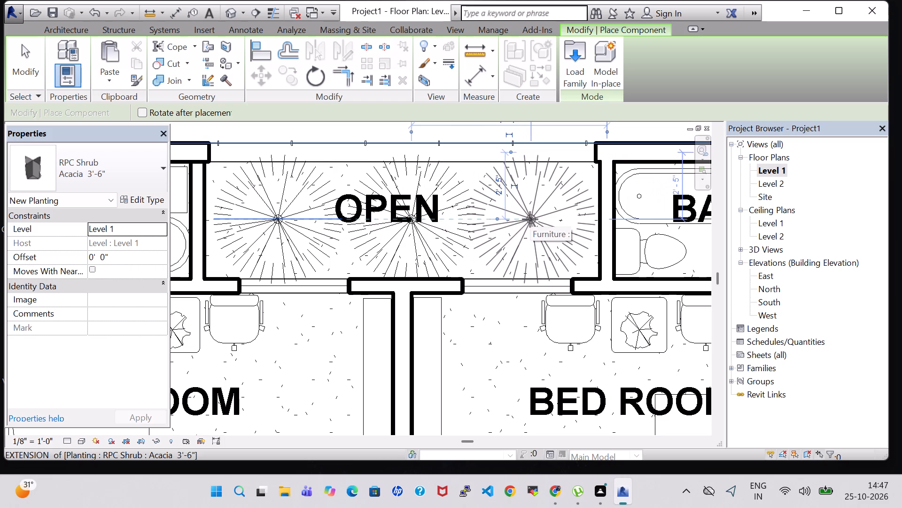
pyautogui.click(530, 219)
pyautogui.scroll(-3, 530, 290)
pyautogui.press('Escape')
pyautogui.press('Escape')
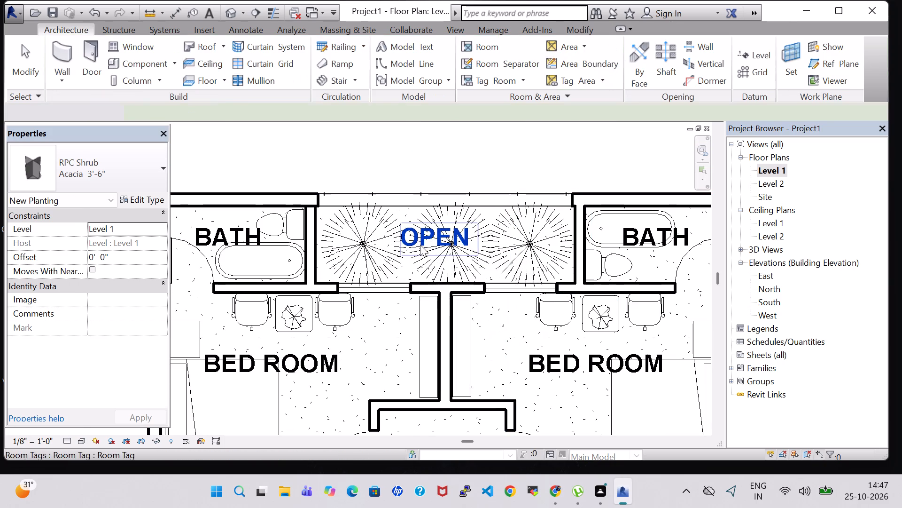
pyautogui.press('Escape')
# Examine the shrubs in the open area behind the bedrooms in the 3D view.
pyautogui.click(231, 12)
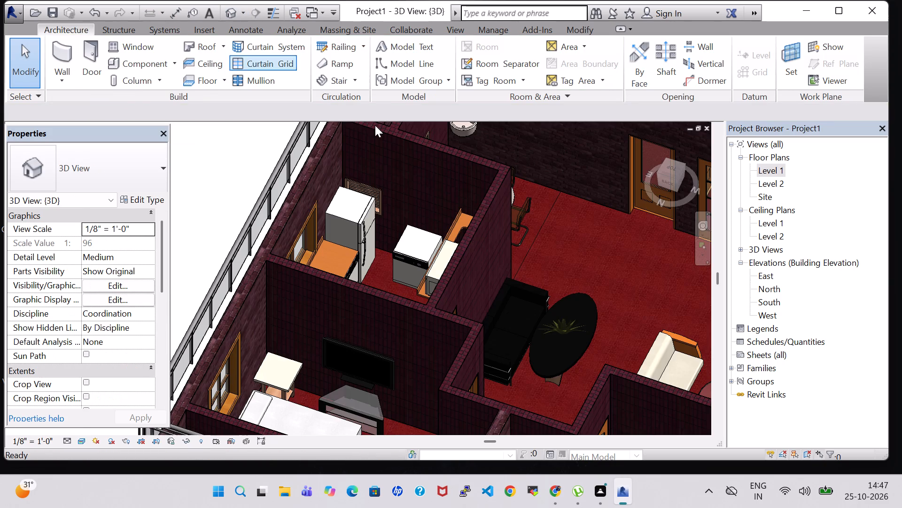
pyautogui.keyDown('shift'); pyautogui.moveTo(616, 247); pyautogui.dragTo(607, 290, button='middle'); pyautogui.keyUp('shift')
pyautogui.scroll(-2, 601, 279)
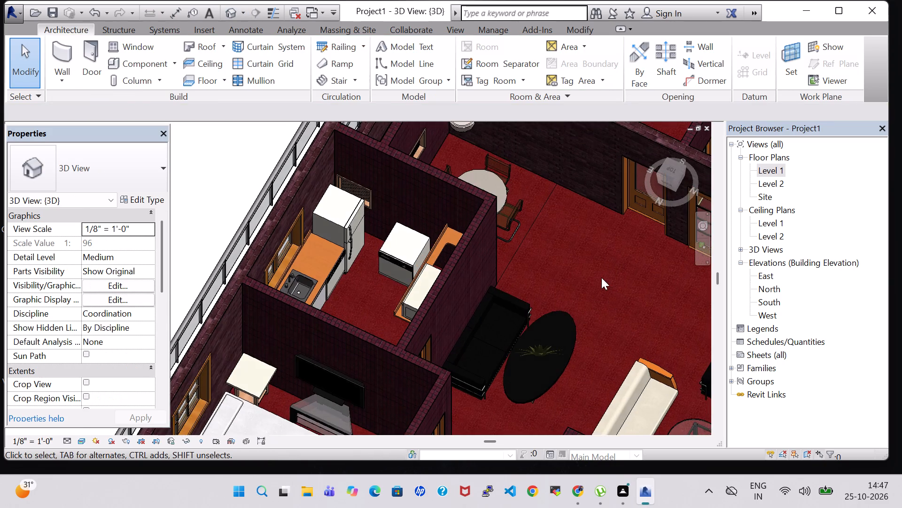
pyautogui.scroll(-1, 601, 278)
pyautogui.moveTo(600, 278); pyautogui.dragTo(490, 316, button='middle')
pyautogui.moveTo(532, 317); pyautogui.dragTo(522, 186, button='middle')
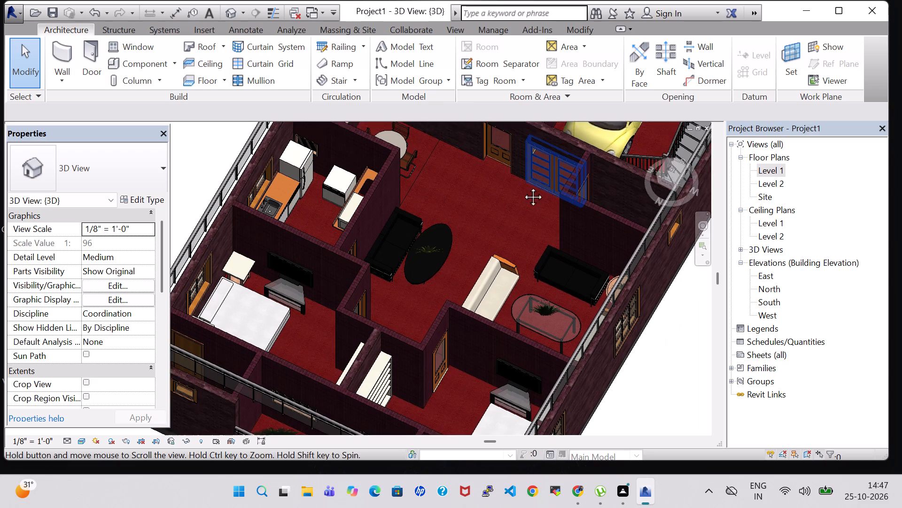
pyautogui.moveTo(415, 322); pyautogui.dragTo(484, 208, button='middle')
pyautogui.scroll(7, 406, 331)
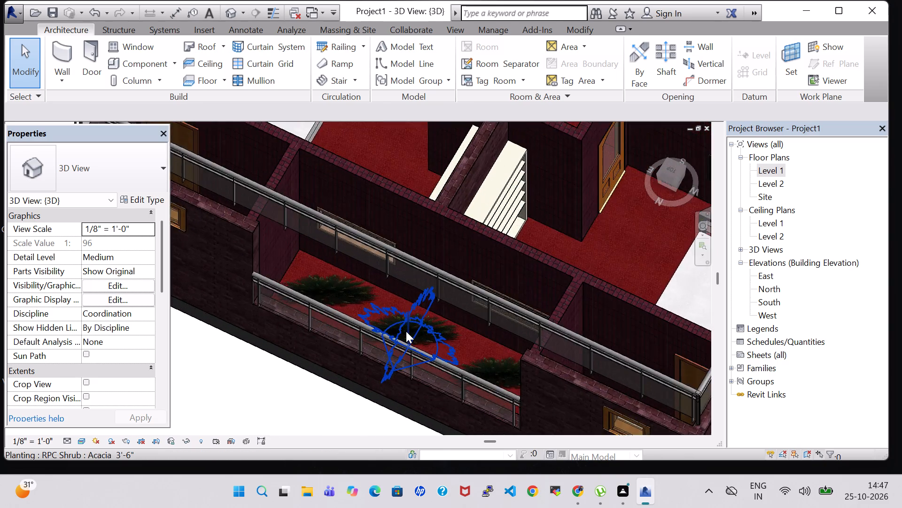
pyautogui.scroll(2, 406, 331)
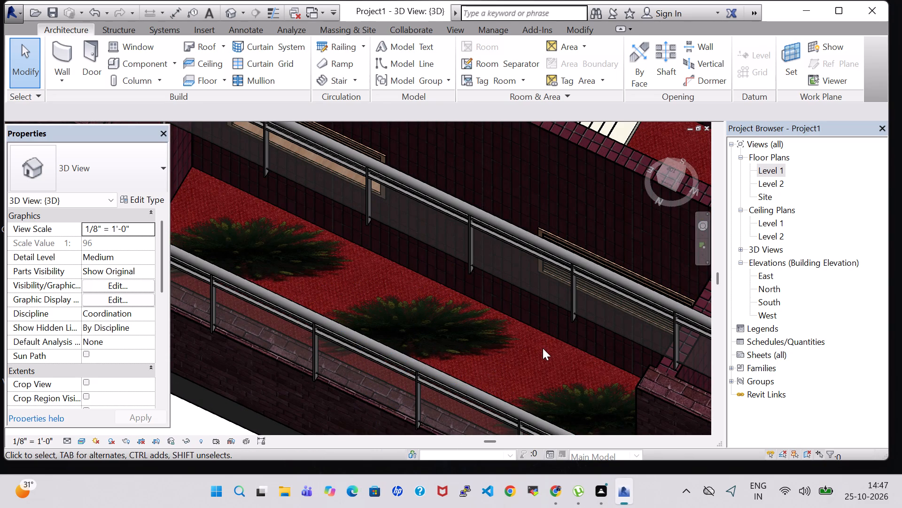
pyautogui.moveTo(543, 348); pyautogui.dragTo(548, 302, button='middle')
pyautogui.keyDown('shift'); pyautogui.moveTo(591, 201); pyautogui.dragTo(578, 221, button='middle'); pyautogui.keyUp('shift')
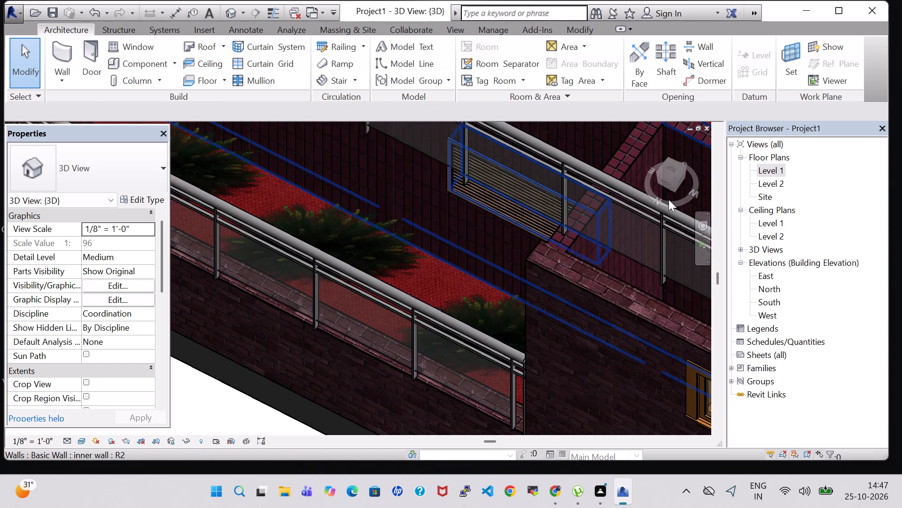
# Switch to the Level 1 floor plan and bring the OPEN area beside the dining area into view.
pyautogui.doubleClick(766, 171)
pyautogui.scroll(-7, 480, 266)
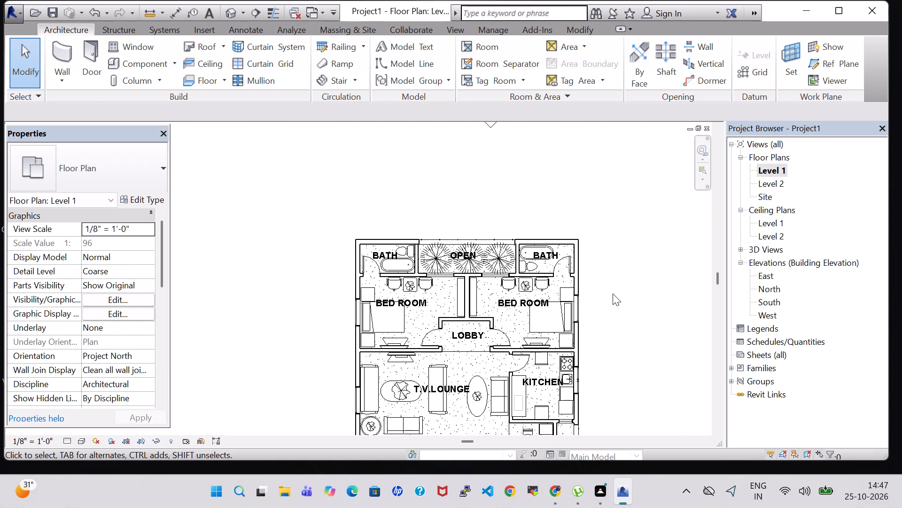
pyautogui.moveTo(611, 296); pyautogui.dragTo(543, 257, button='middle')
pyautogui.scroll(4, 521, 374)
pyautogui.moveTo(521, 374); pyautogui.dragTo(489, 280, button='middle')
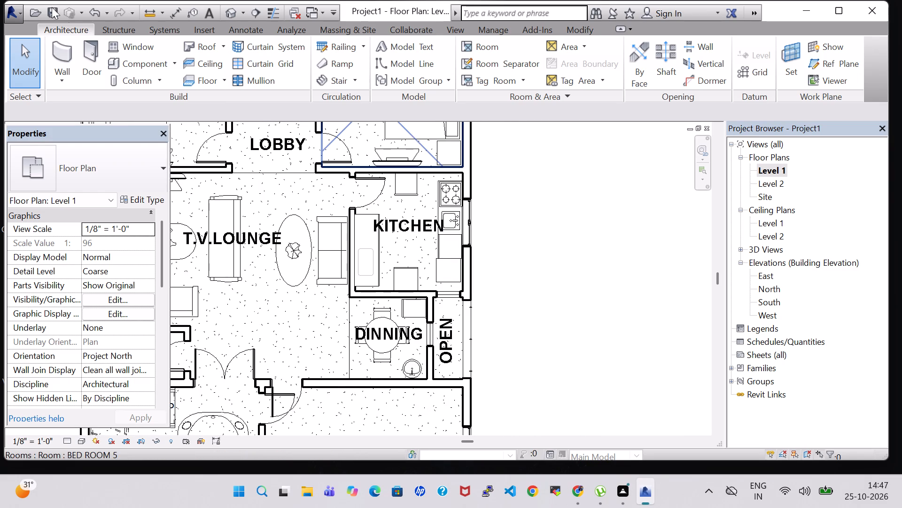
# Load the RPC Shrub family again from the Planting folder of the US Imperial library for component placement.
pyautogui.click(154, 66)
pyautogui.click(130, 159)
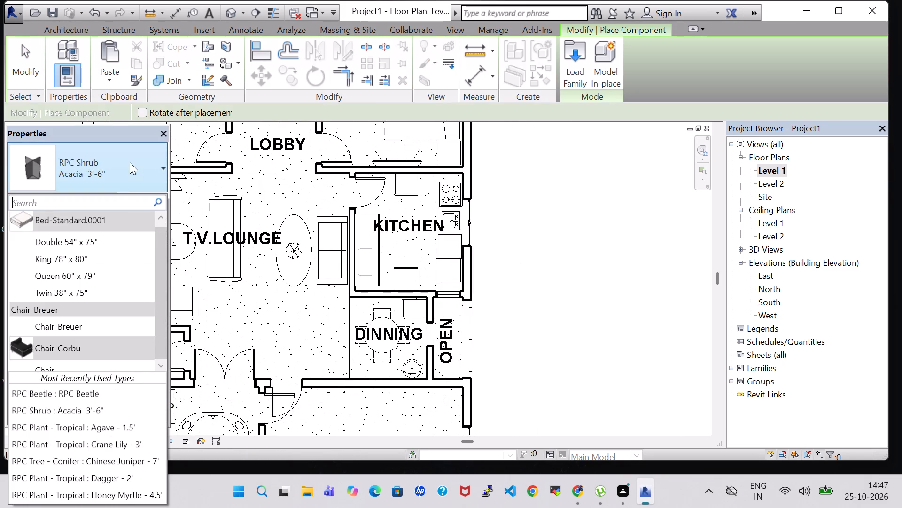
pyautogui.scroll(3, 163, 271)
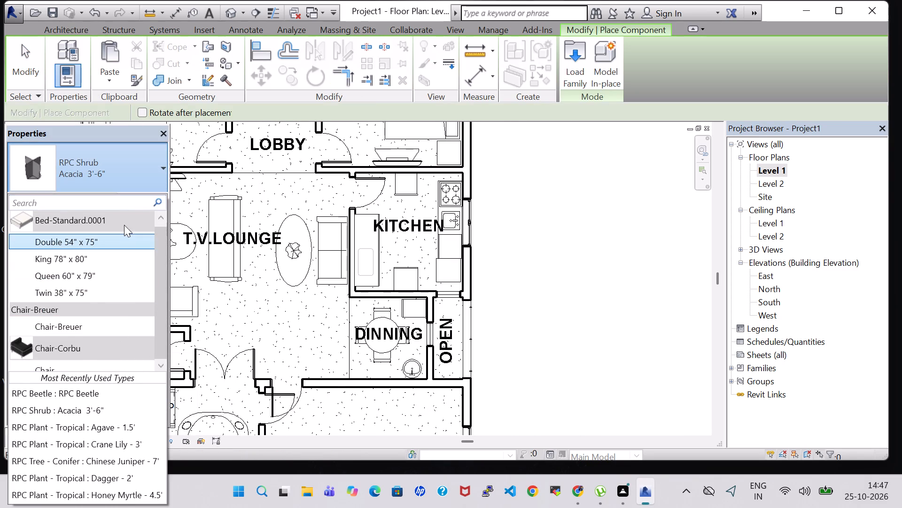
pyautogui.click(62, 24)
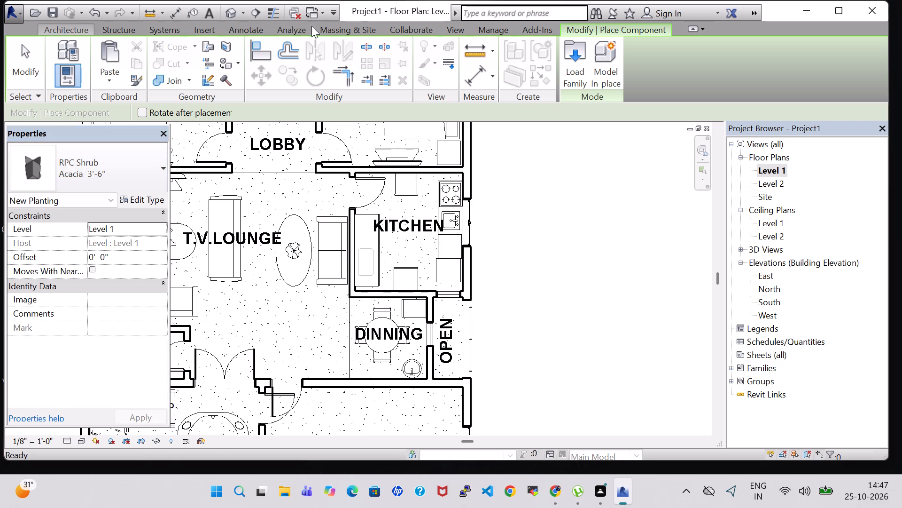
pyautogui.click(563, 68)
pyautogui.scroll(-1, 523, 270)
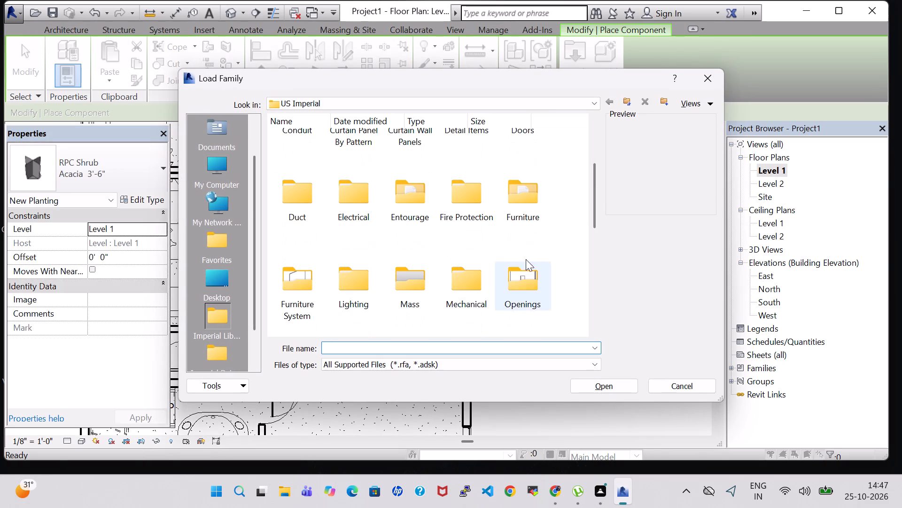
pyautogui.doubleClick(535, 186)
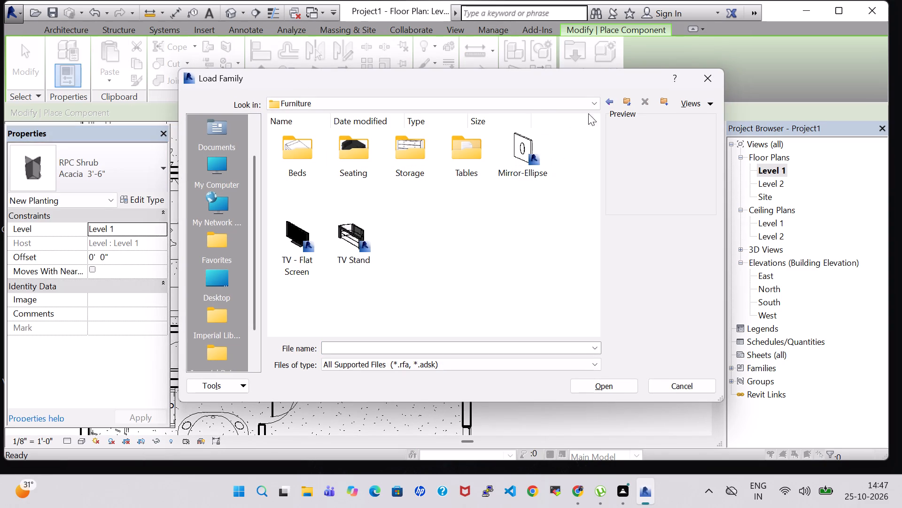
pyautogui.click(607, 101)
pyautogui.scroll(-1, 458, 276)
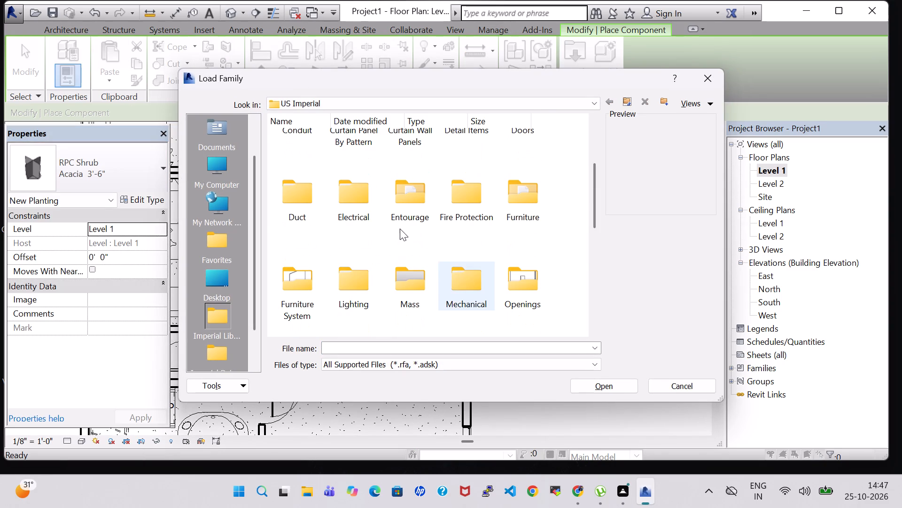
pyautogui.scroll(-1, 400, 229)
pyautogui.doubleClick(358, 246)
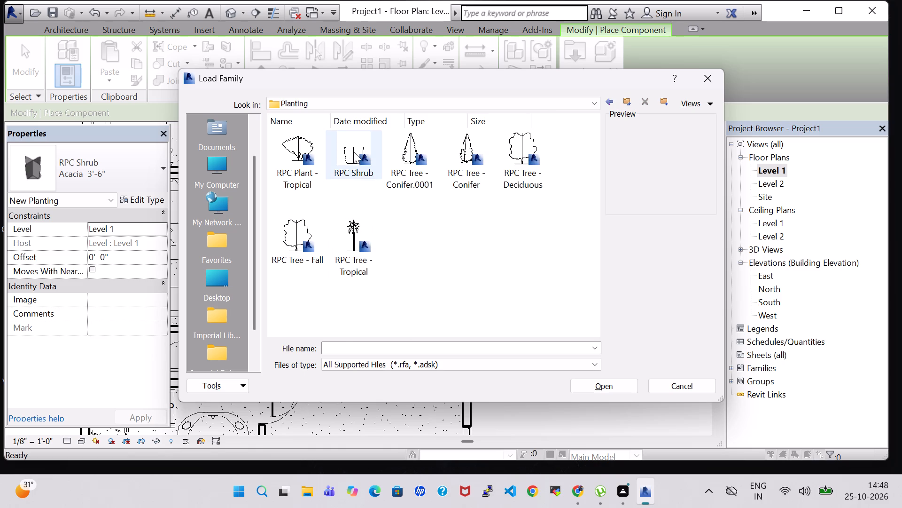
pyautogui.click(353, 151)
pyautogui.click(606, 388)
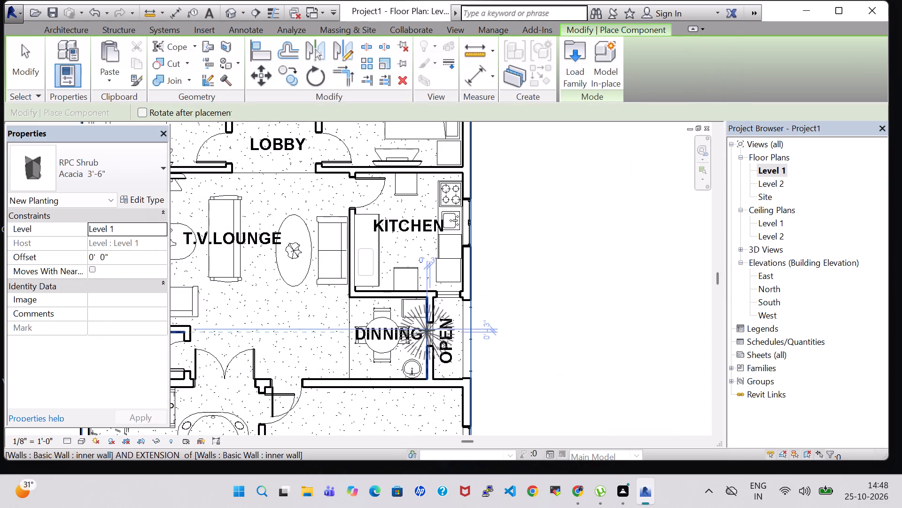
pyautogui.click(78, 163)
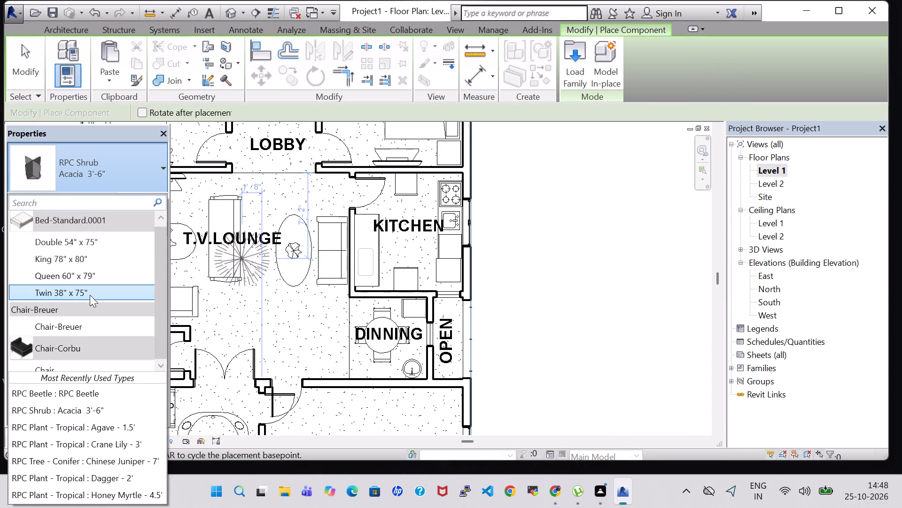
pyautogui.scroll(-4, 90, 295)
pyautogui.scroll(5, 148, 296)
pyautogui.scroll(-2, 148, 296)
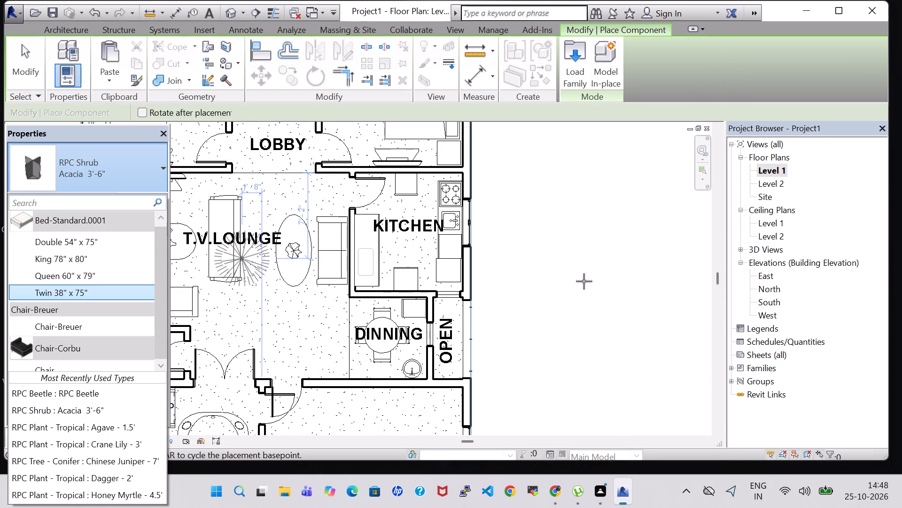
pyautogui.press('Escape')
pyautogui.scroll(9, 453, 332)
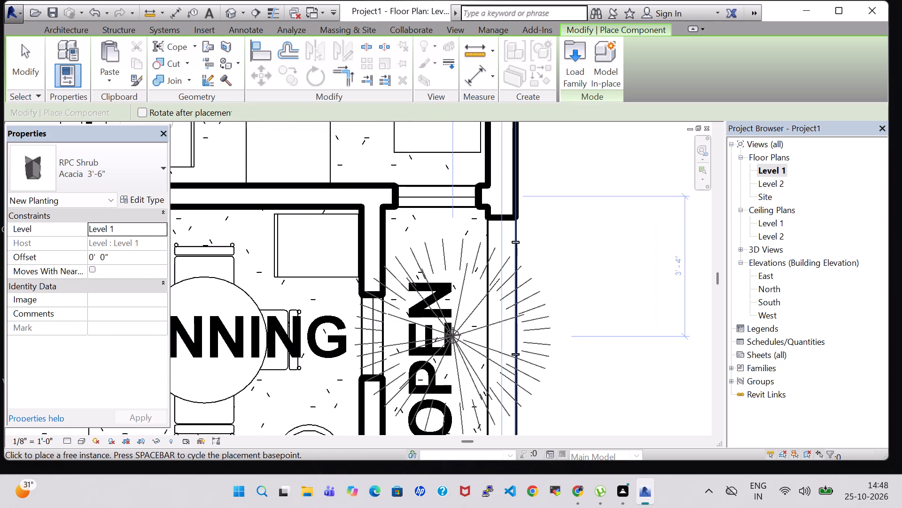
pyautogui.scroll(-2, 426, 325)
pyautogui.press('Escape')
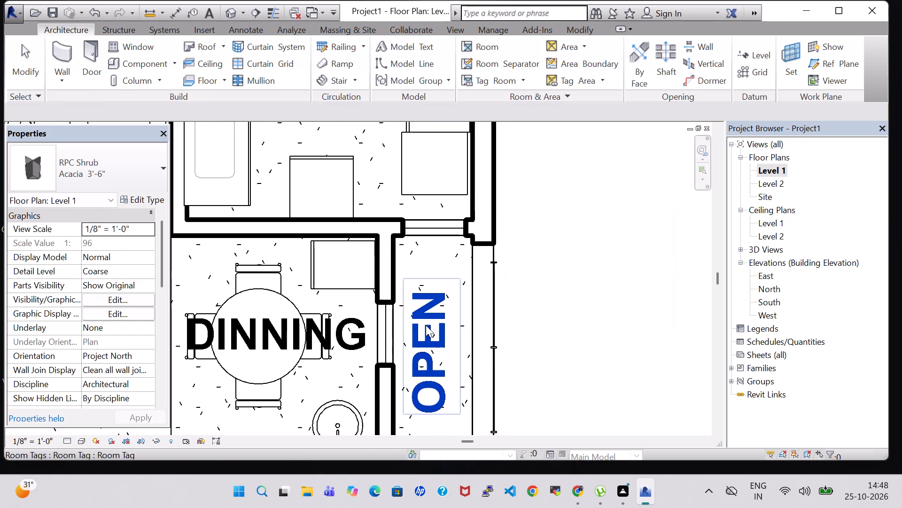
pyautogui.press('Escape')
# Place three RPC Plant - Tropical Dagger - 2' plants in the OPEN area beside dining, about 1'-7", 3'-5" and 5'-6" from the kitchen wall.
pyautogui.click(127, 58)
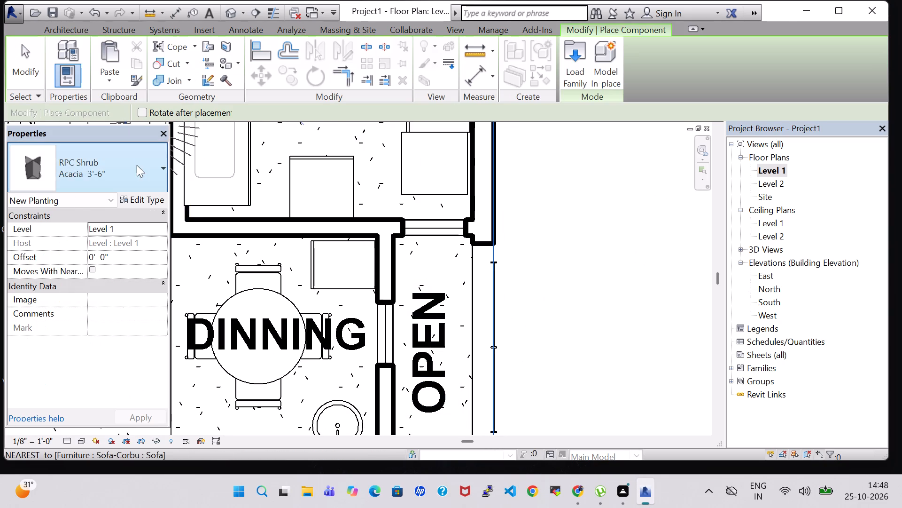
pyautogui.click(138, 167)
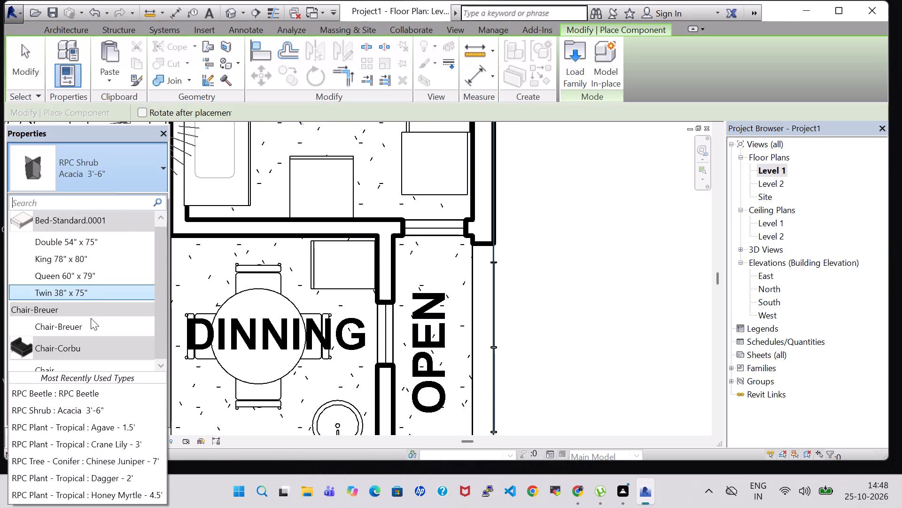
pyautogui.scroll(-1, 91, 318)
pyautogui.scroll(3, 96, 315)
pyautogui.scroll(-5, 96, 315)
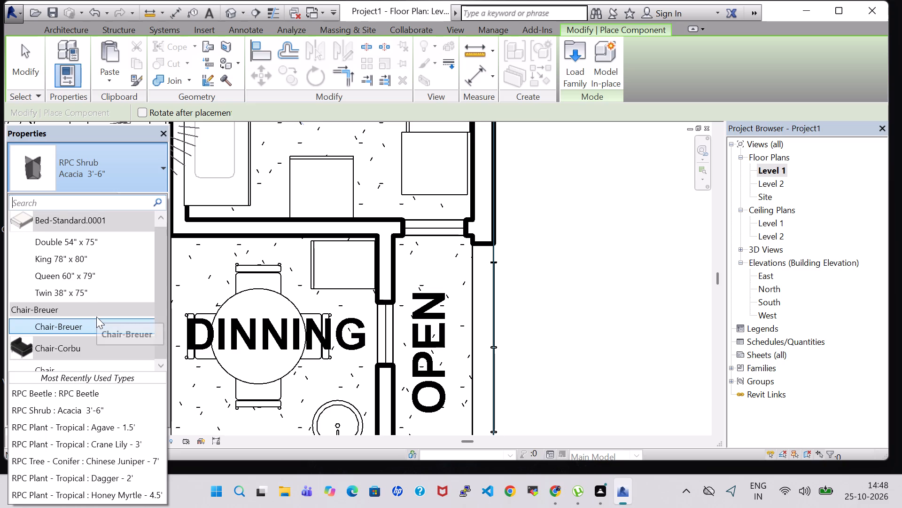
pyautogui.scroll(-2, 96, 317)
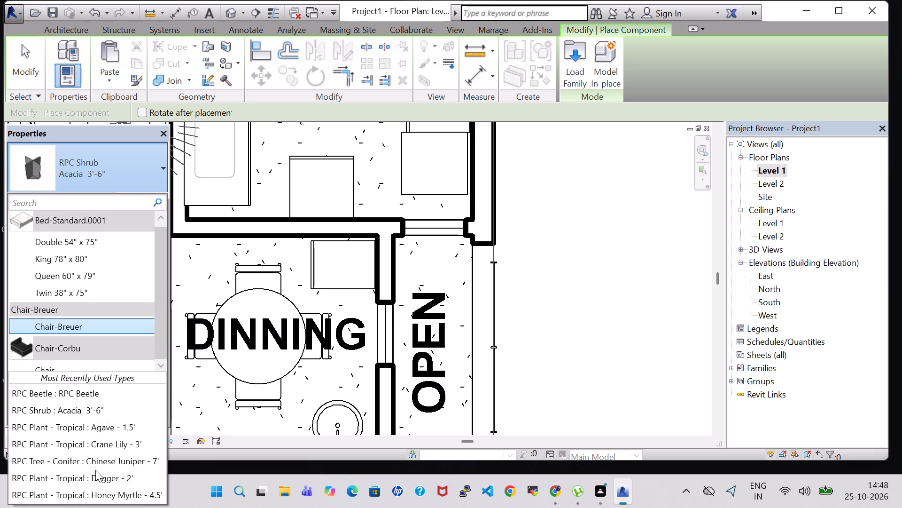
pyautogui.click(98, 476)
pyautogui.scroll(2, 434, 279)
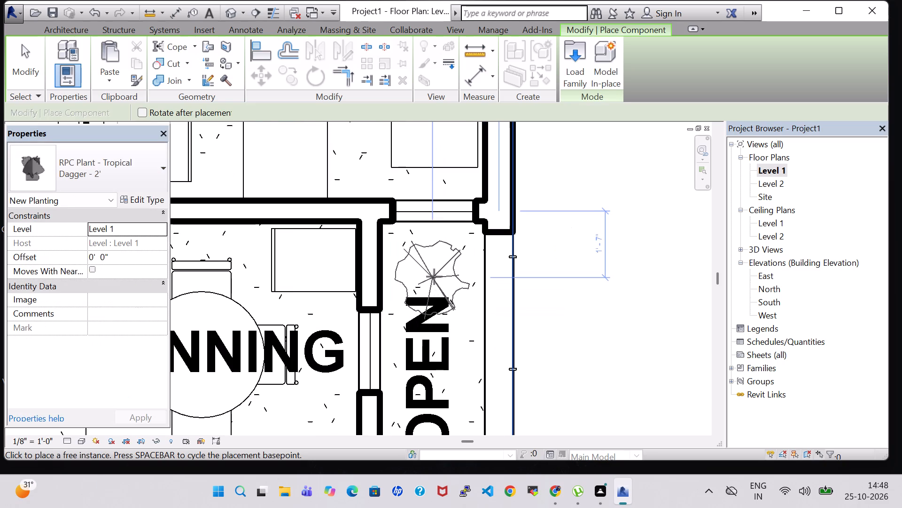
pyautogui.click(434, 277)
pyautogui.moveTo(435, 329); pyautogui.dragTo(426, 217, button='middle')
pyautogui.click(428, 263)
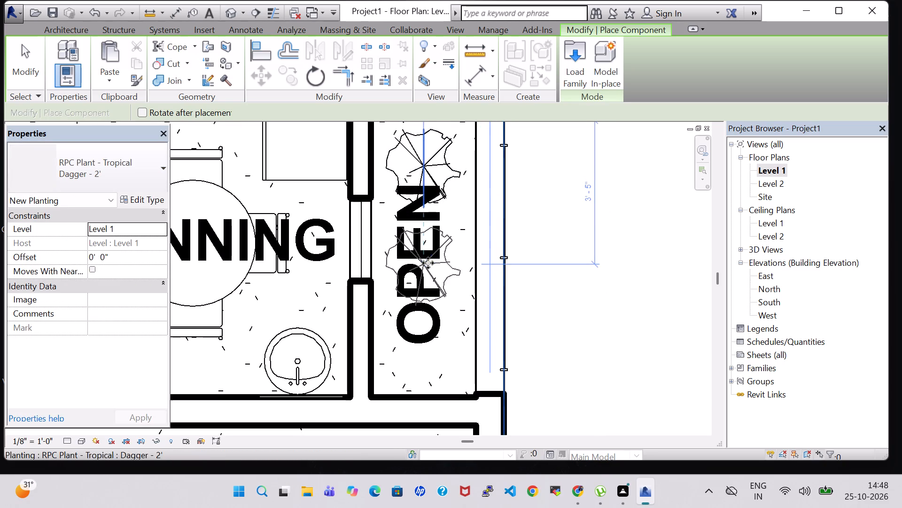
pyautogui.click(427, 353)
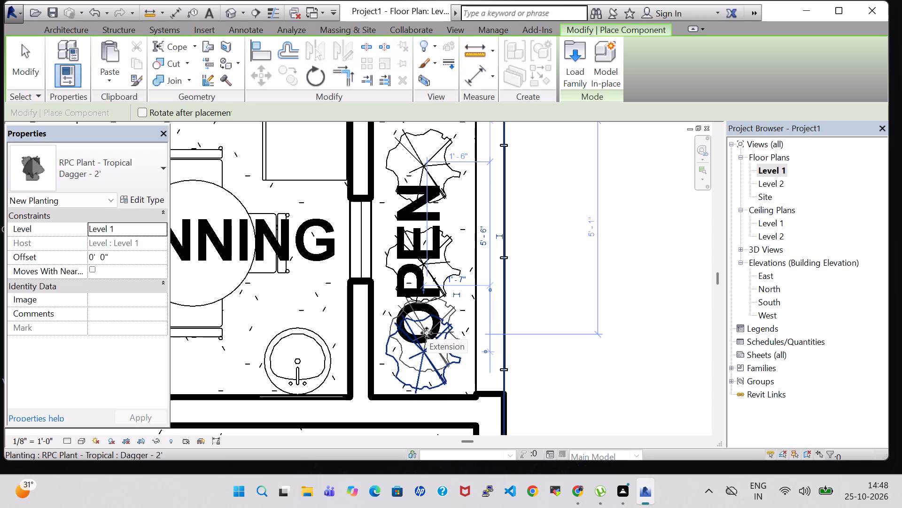
pyautogui.press('Escape')
pyautogui.press('Escape')
# Examine the tropical plants in the open area beside the dining area in the 3D view.
pyautogui.click(234, 12)
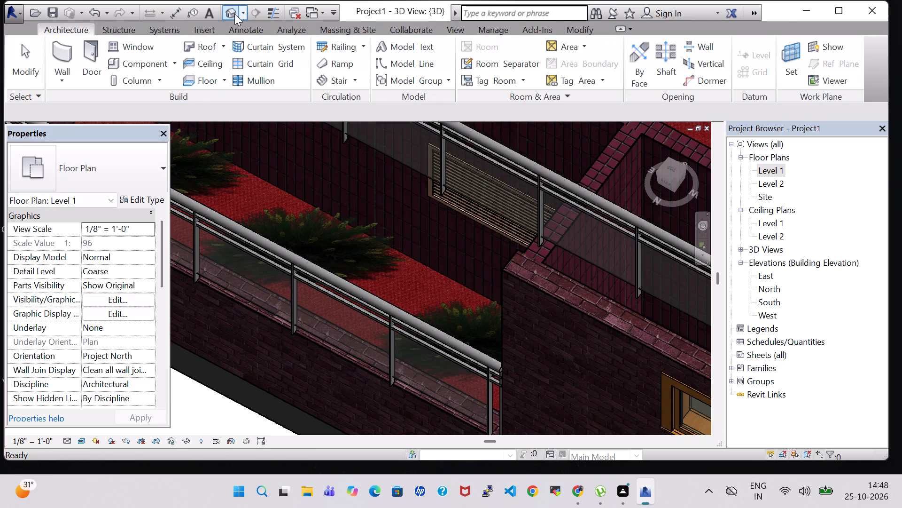
pyautogui.scroll(-8, 580, 298)
pyautogui.moveTo(441, 191); pyautogui.dragTo(443, 204, button='middle')
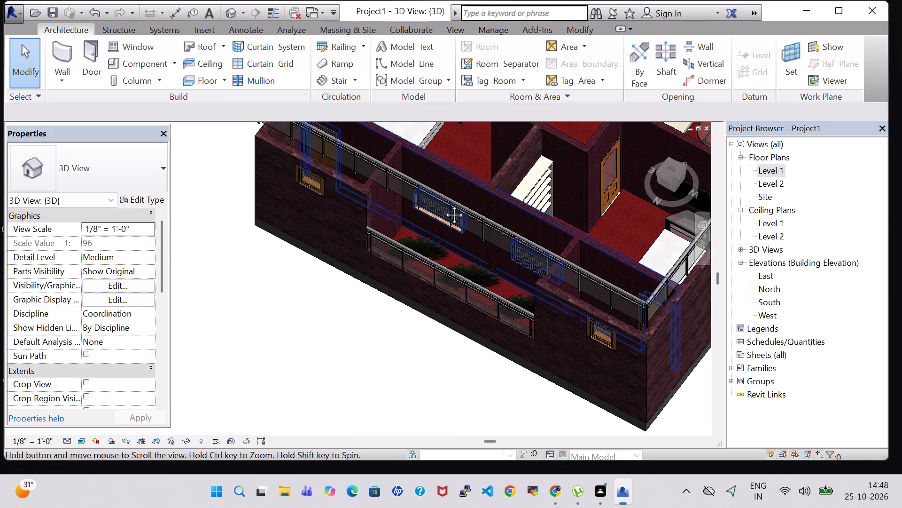
pyautogui.moveTo(443, 204); pyautogui.dragTo(389, 354, button='middle')
pyautogui.moveTo(440, 222); pyautogui.dragTo(416, 336, button='middle')
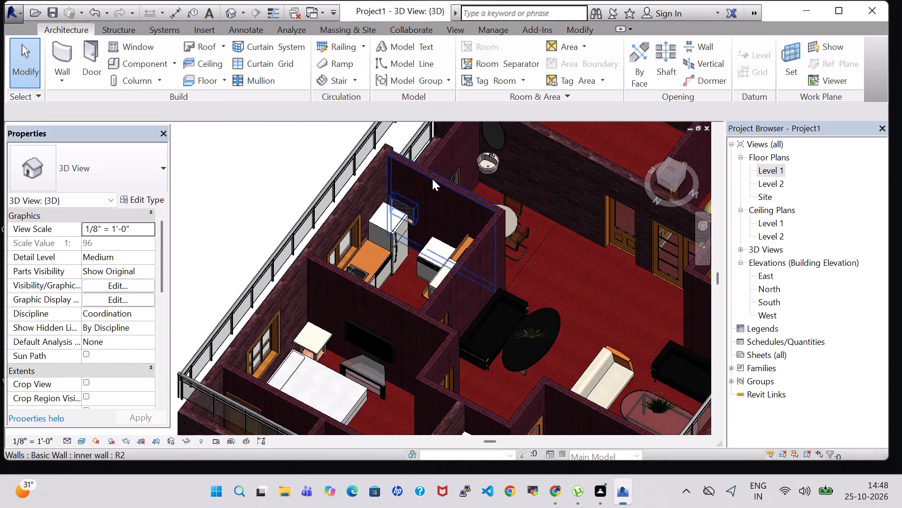
pyautogui.scroll(5, 429, 156)
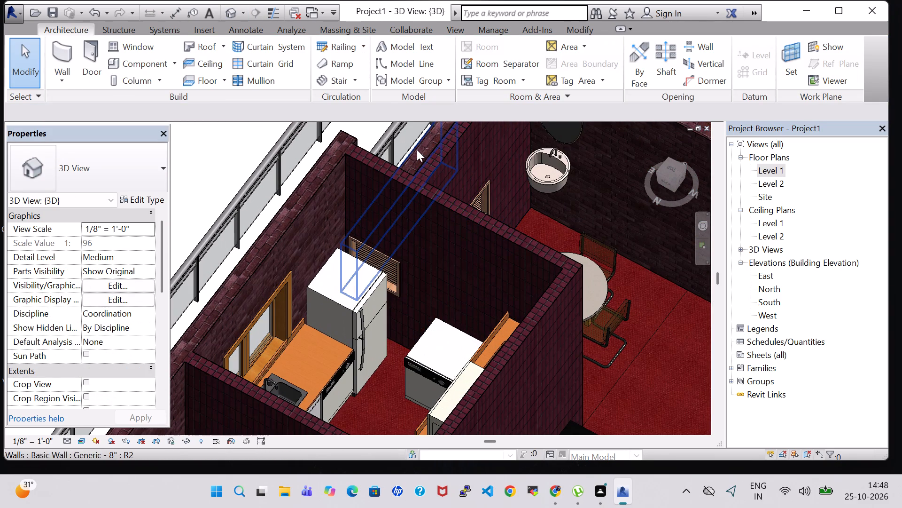
pyautogui.moveTo(417, 150); pyautogui.dragTo(474, 244, button='middle')
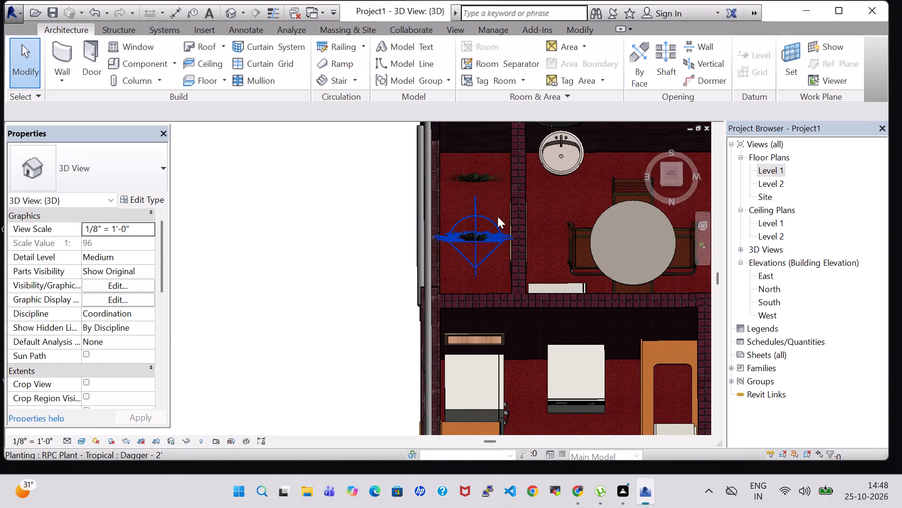
# In the Level 1 plan, change the dining-side OPEN area plant farthest from the kitchen to Jungle Flame - 3'.
pyautogui.doubleClick(774, 172)
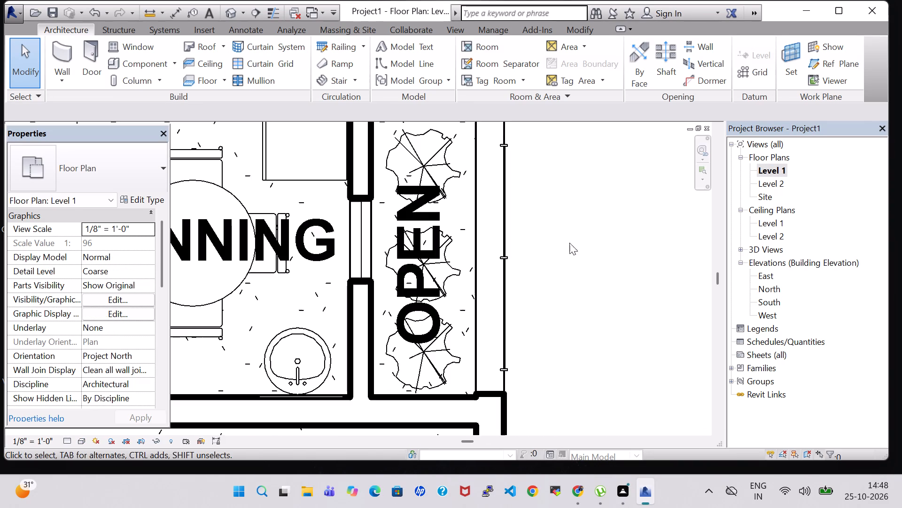
pyautogui.click(440, 363)
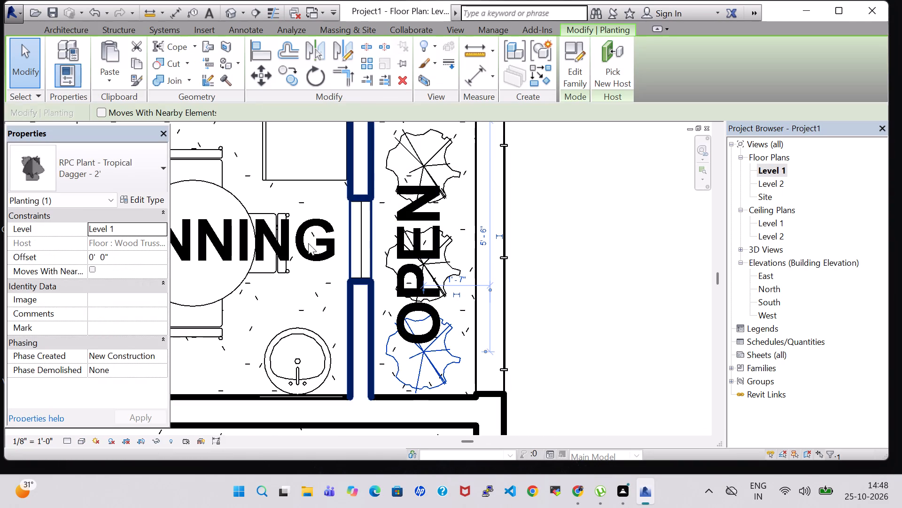
pyautogui.click(126, 159)
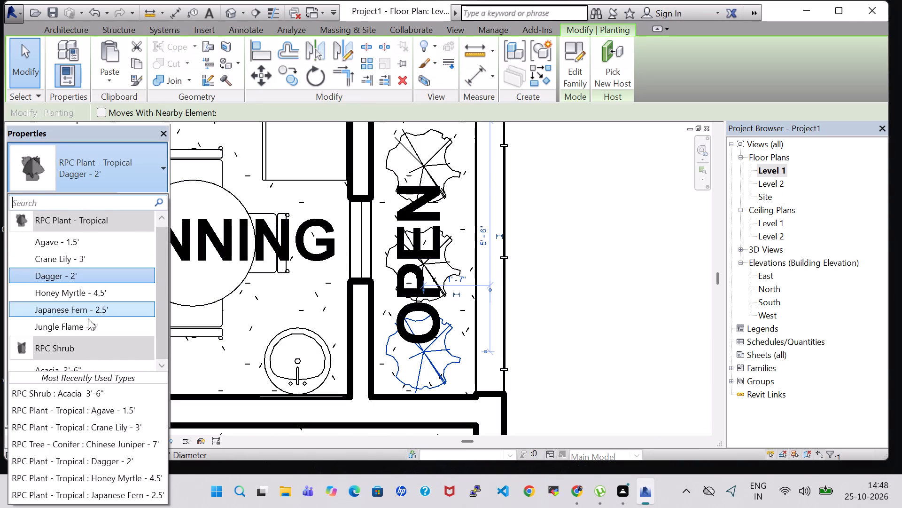
pyautogui.click(90, 330)
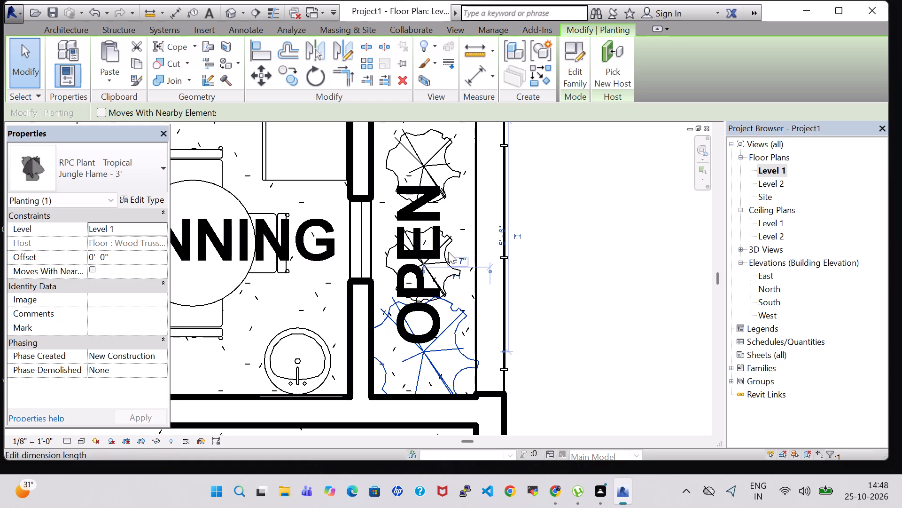
pyautogui.click(591, 262)
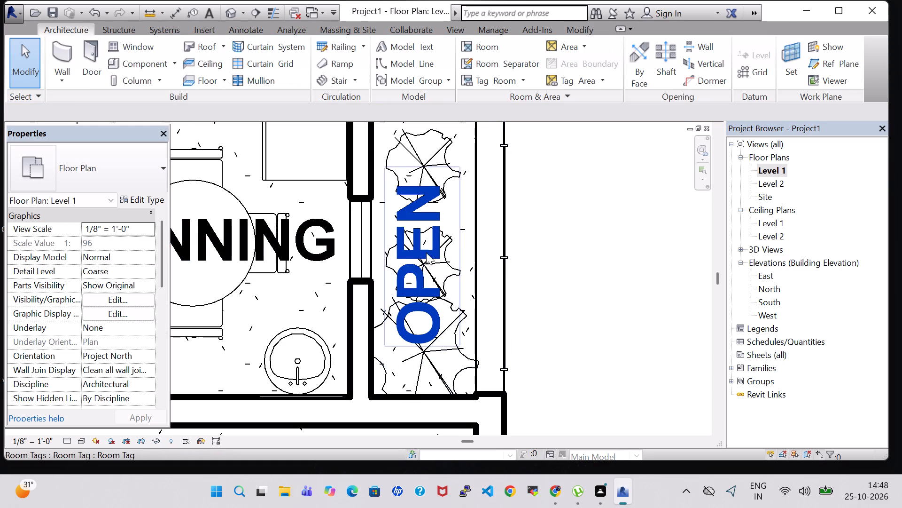
# Delete the Dagger - 2' plant nearest the kitchen in the OPEN area beside the dining area.
pyautogui.click(560, 193)
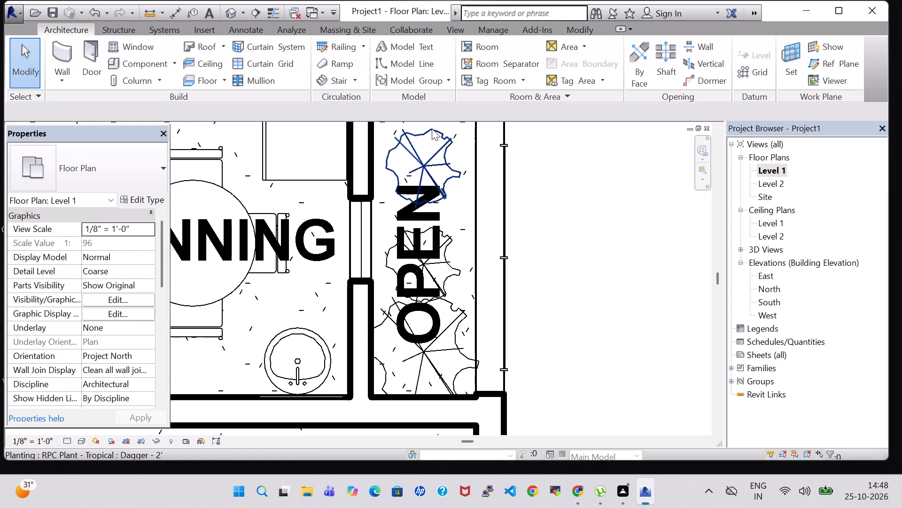
pyautogui.click(435, 136)
pyautogui.press('Delete')
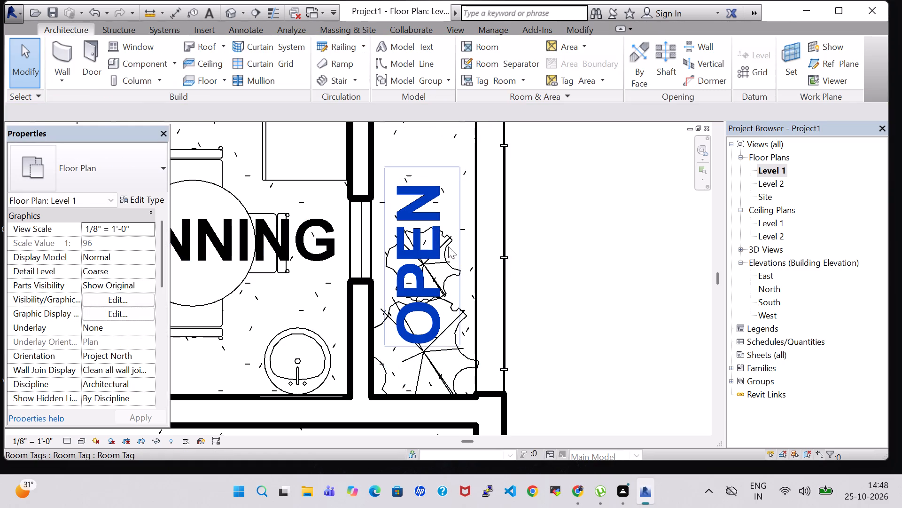
pyautogui.click(557, 242)
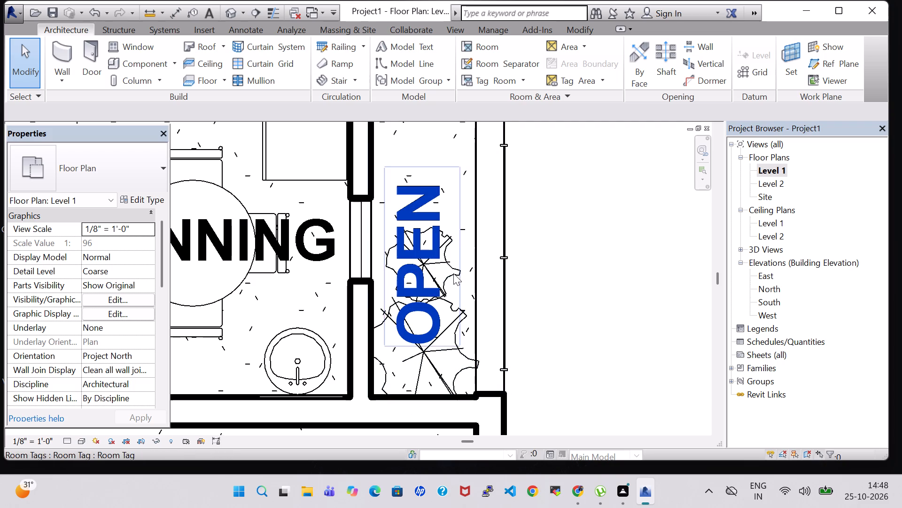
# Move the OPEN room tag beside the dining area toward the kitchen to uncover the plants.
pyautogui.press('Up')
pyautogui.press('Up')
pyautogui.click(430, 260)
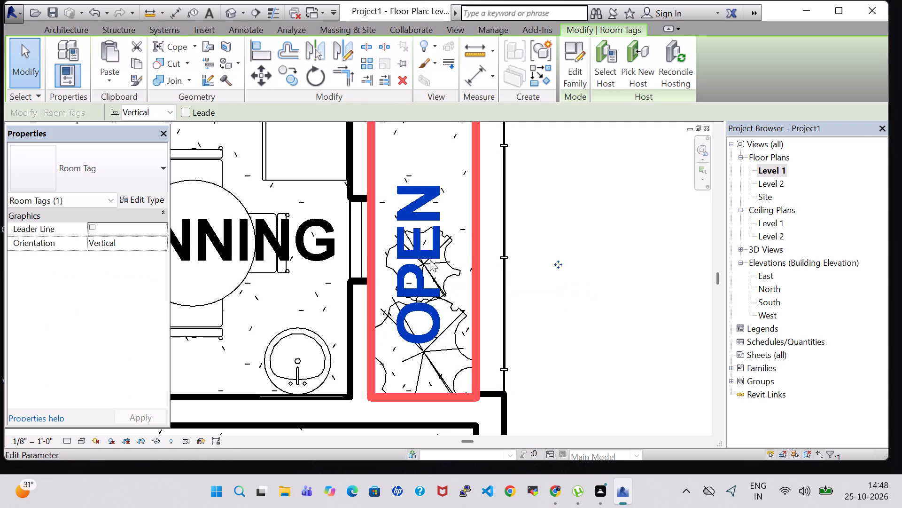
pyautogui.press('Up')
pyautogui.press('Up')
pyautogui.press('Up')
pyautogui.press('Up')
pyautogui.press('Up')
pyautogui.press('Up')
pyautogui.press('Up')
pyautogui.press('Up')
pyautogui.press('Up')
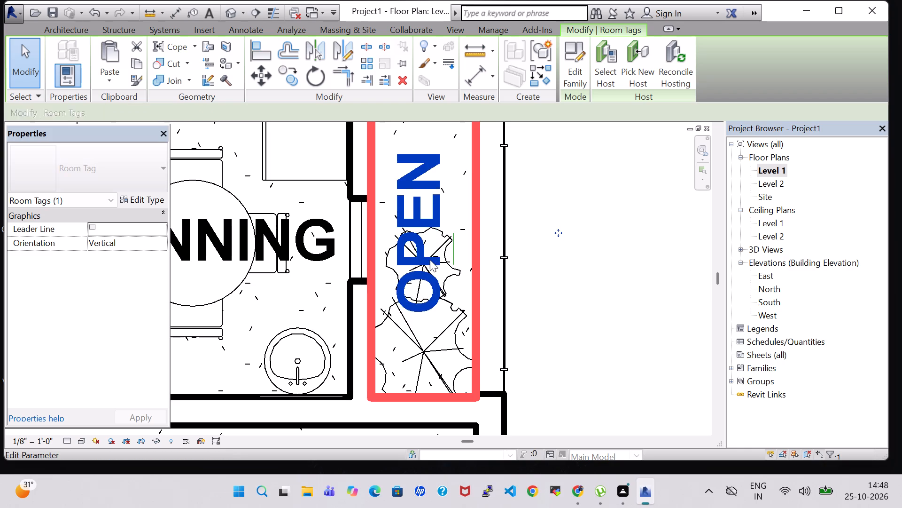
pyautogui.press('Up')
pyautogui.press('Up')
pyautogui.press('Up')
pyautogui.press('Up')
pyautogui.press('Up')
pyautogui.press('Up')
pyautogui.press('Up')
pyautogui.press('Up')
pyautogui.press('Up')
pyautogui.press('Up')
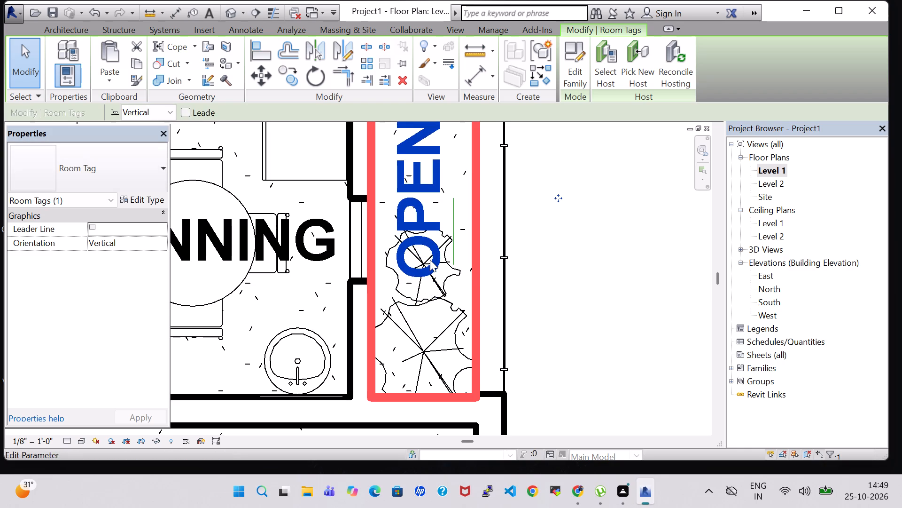
# Delete the remaining RPC Plant - Tropical Dagger - 2' in the OPEN area beside the dining area.
pyautogui.click(474, 268)
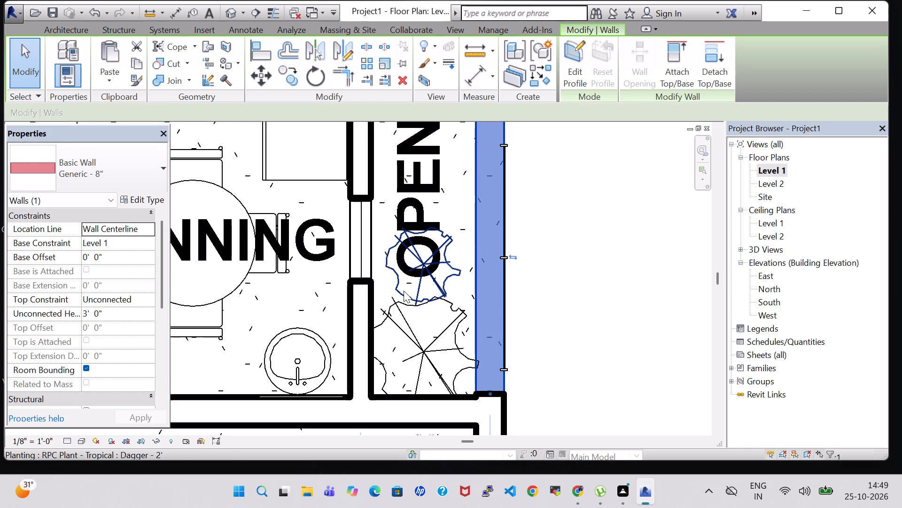
pyautogui.click(404, 291)
pyautogui.press('Delete')
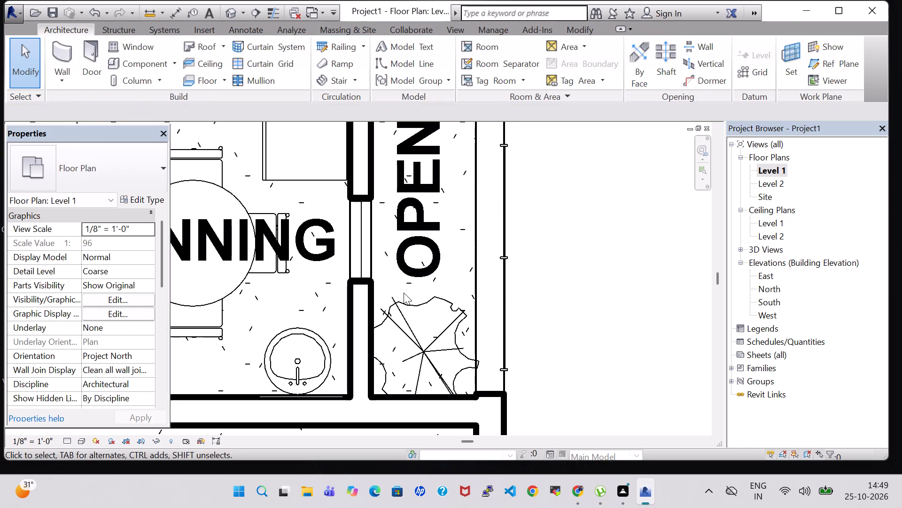
pyautogui.click(417, 170)
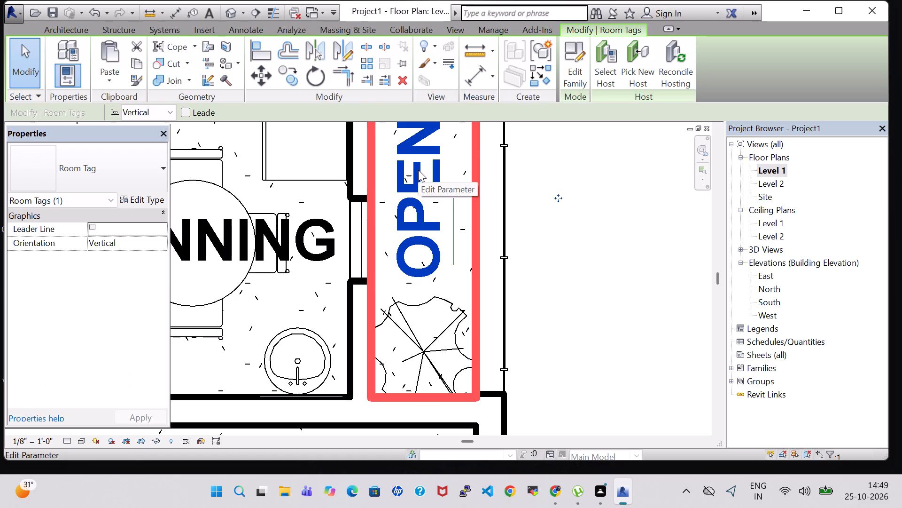
pyautogui.click(442, 306)
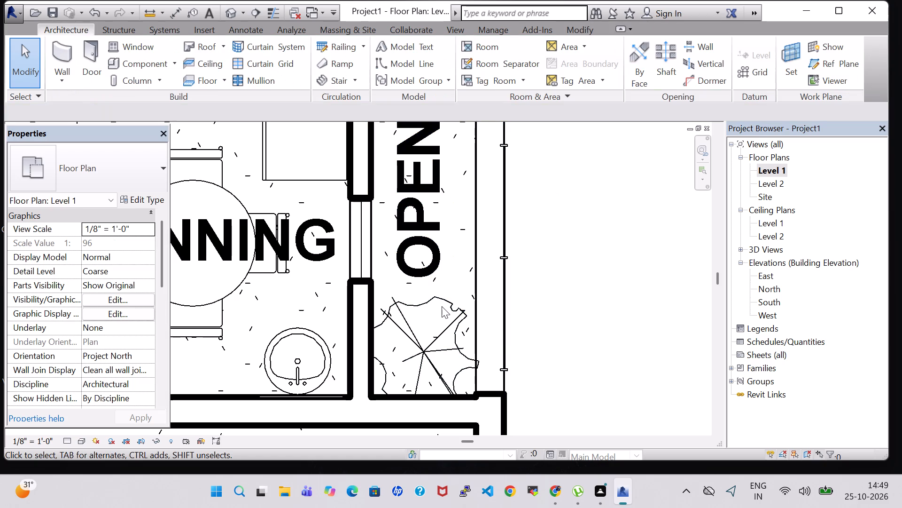
# Nudge the Jungle Flame - 3' plant beside the dining area to about 4'-10" from the kitchen wall and 1'-4" from the outer wall.
pyautogui.click(421, 304)
pyautogui.press('Up')
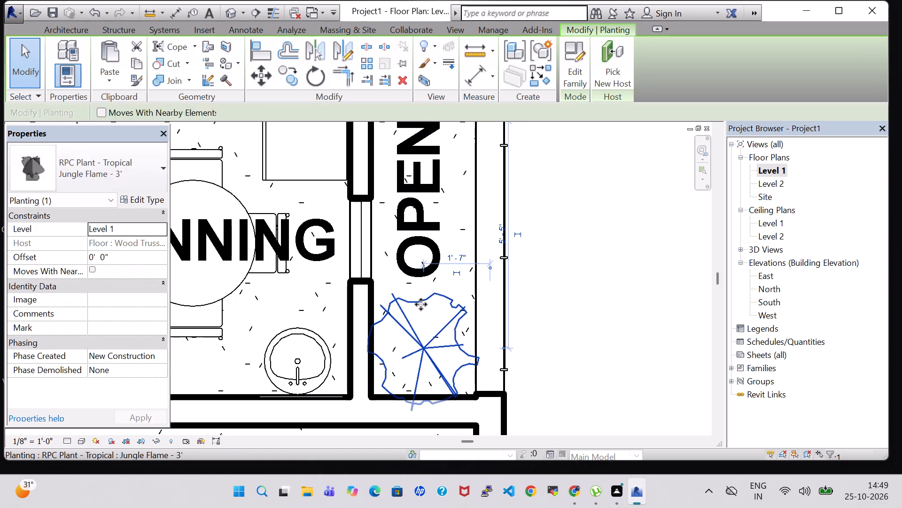
pyautogui.press('Up')
pyautogui.press('Up')
pyautogui.press('Up')
pyautogui.press('Up')
pyautogui.press('Up')
pyautogui.press('Up')
pyautogui.press('Up')
pyautogui.press('Right')
pyautogui.press('Right')
pyautogui.press('Right')
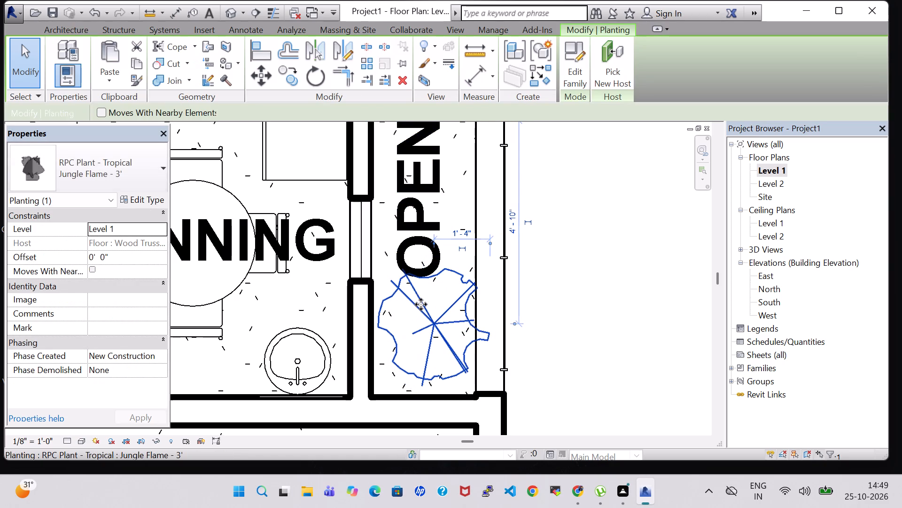
pyautogui.click(592, 277)
# Move the dining-side OPEN room tag away from the kitchen so it overlaps the Jungle Flame plant.
pyautogui.scroll(-3, 598, 212)
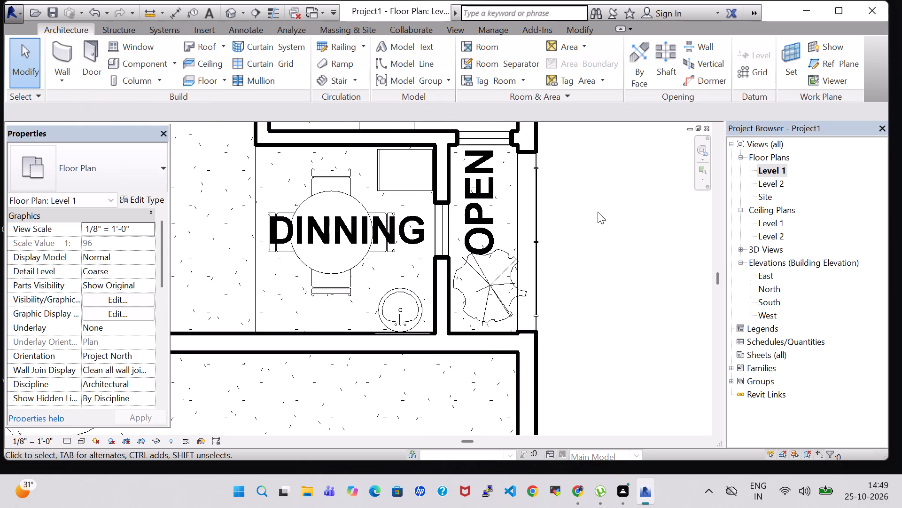
pyautogui.moveTo(598, 193); pyautogui.dragTo(584, 286, button='middle')
pyautogui.click(458, 284)
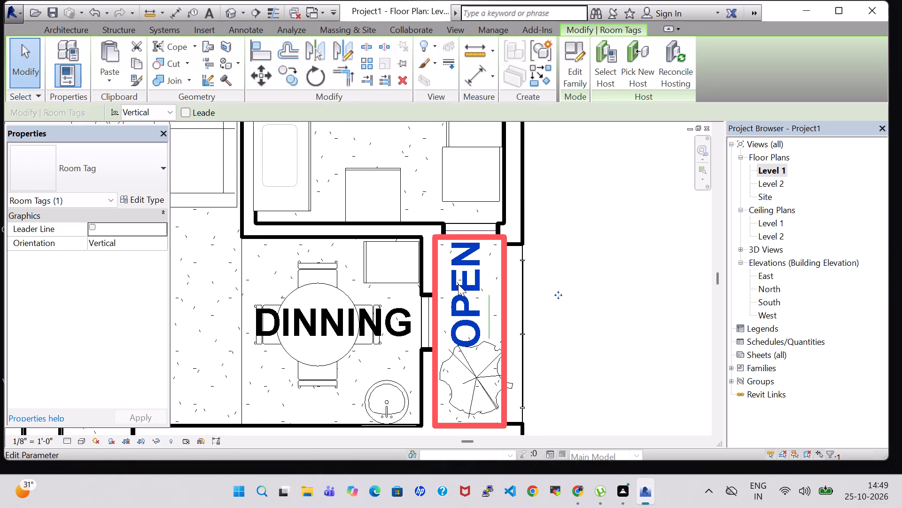
pyautogui.press('Down')
pyautogui.press('Down')
pyautogui.press('Down')
pyautogui.press('Down')
pyautogui.press('Down')
pyautogui.press('Down')
pyautogui.press('Down')
pyautogui.press('Down')
pyautogui.press('Down')
pyautogui.press('Down')
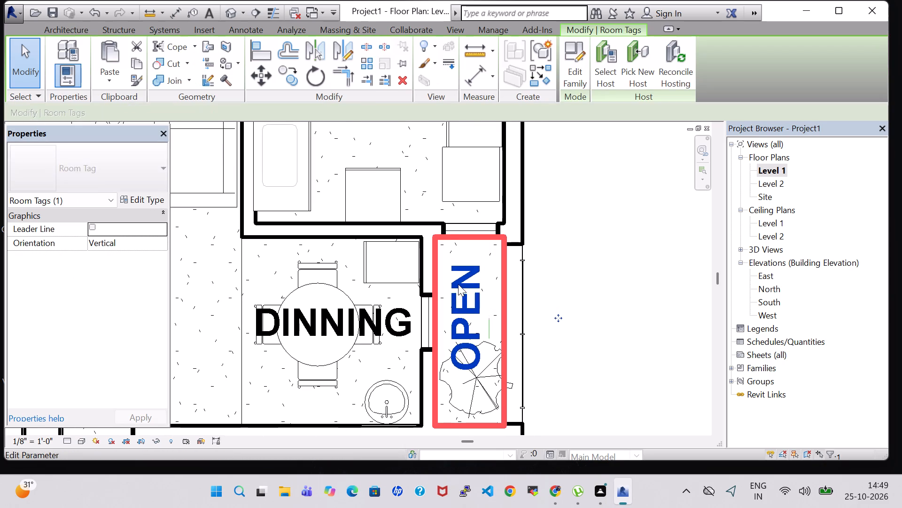
pyautogui.press('Down')
pyautogui.press('Down')
pyautogui.press('Down')
pyautogui.press('Down')
pyautogui.press('Down')
pyautogui.press('Down')
pyautogui.press('Down')
pyautogui.press('Down')
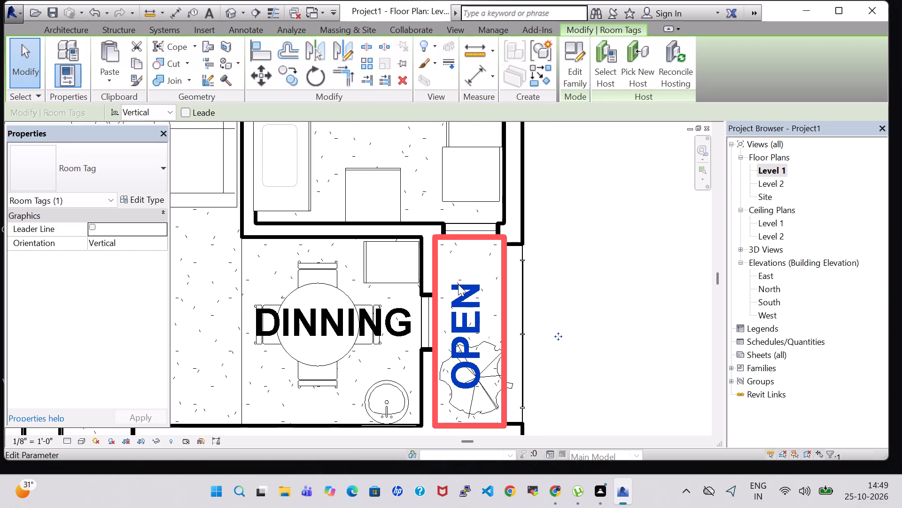
pyautogui.click(582, 249)
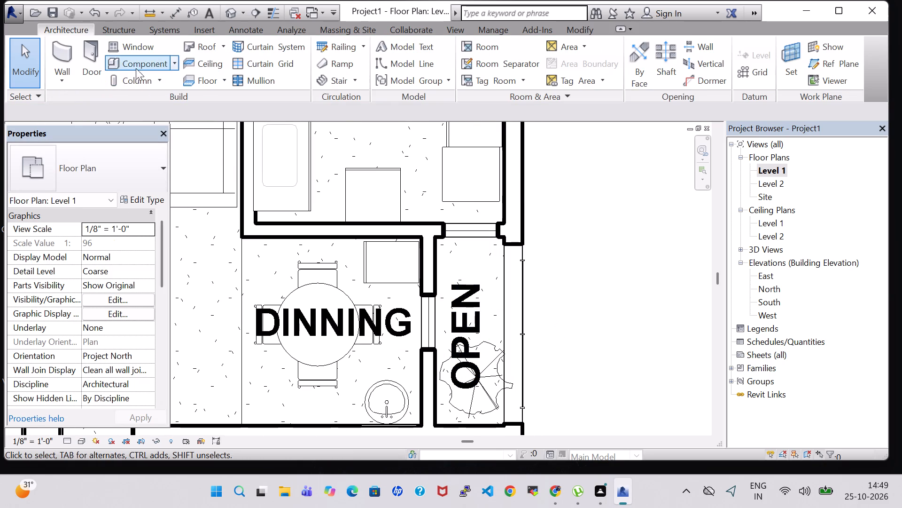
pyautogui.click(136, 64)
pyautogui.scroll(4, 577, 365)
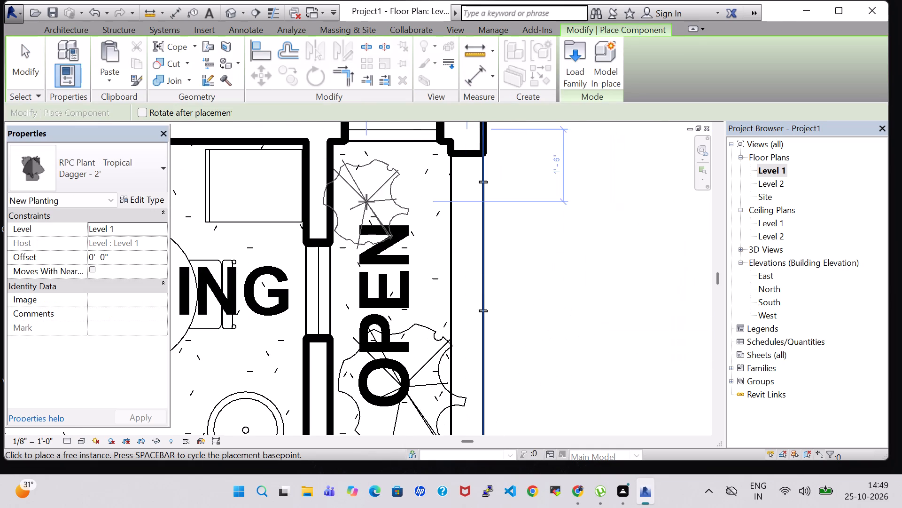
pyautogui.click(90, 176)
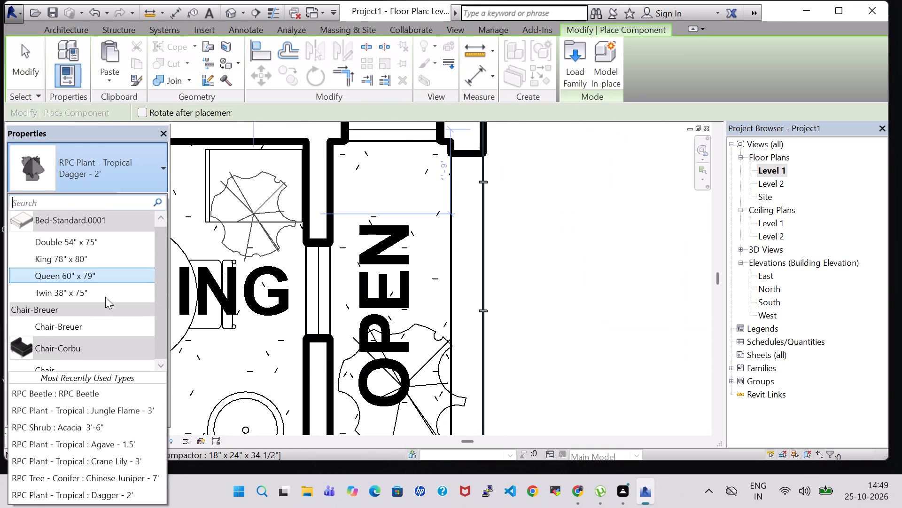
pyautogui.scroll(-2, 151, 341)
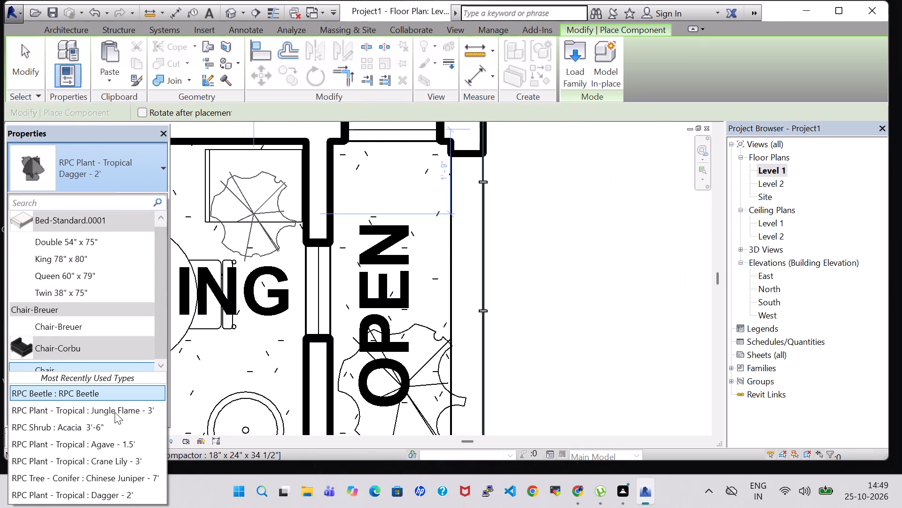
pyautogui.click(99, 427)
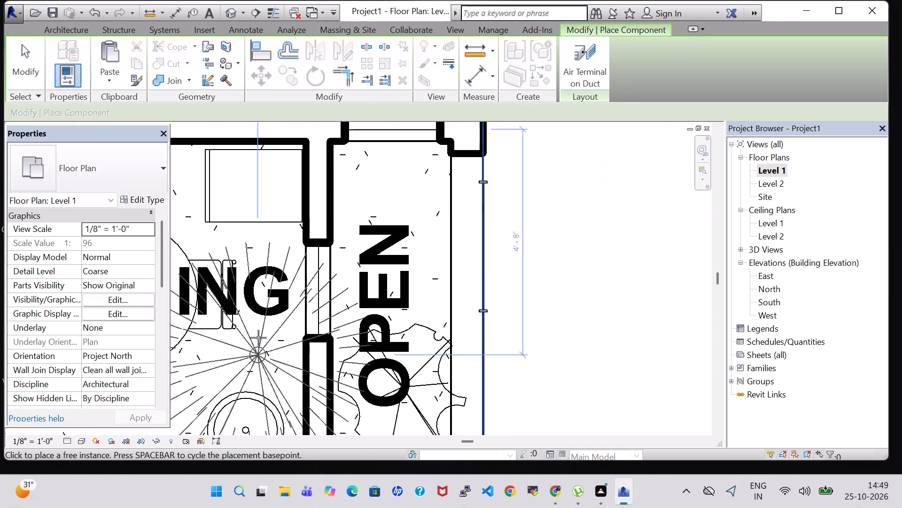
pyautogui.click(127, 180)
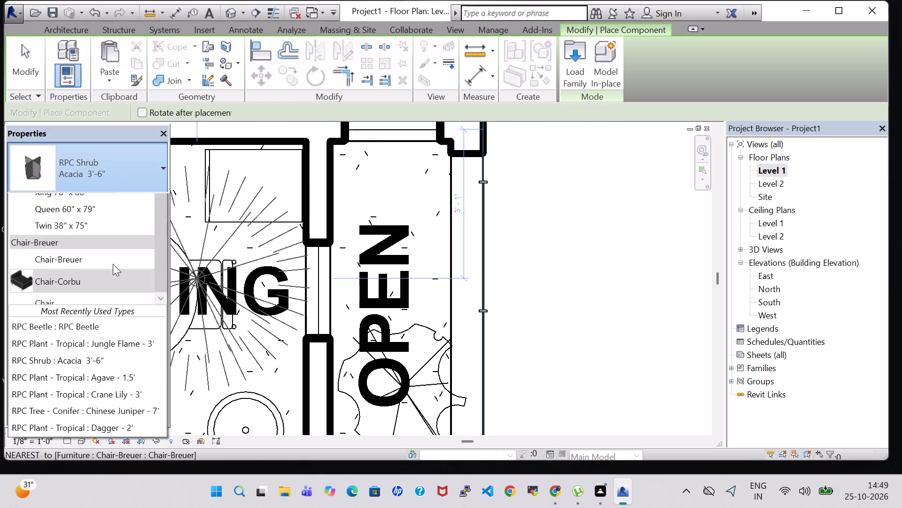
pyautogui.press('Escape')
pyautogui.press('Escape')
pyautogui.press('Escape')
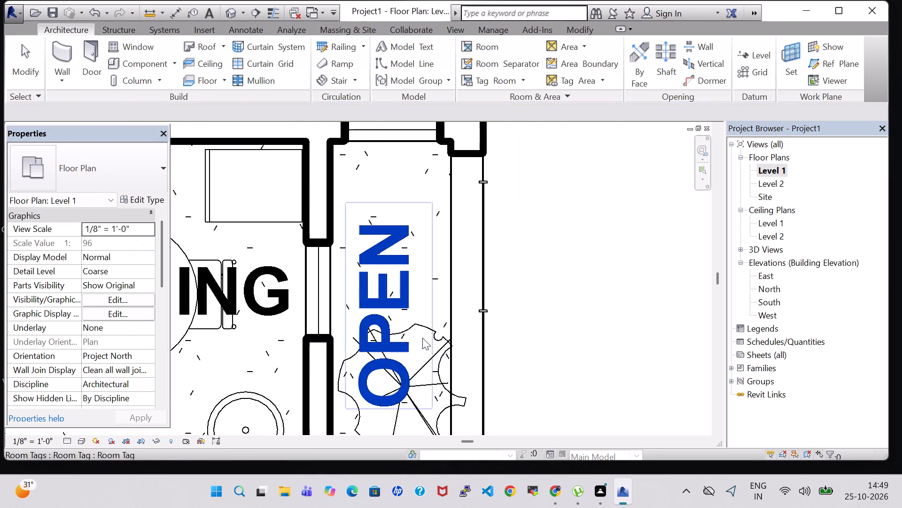
# Copy the Jungle Flame - 3' plant and paste it nearer the kitchen in the OPEN area, about 2'-1" from the kitchen wall.
pyautogui.click(440, 335)
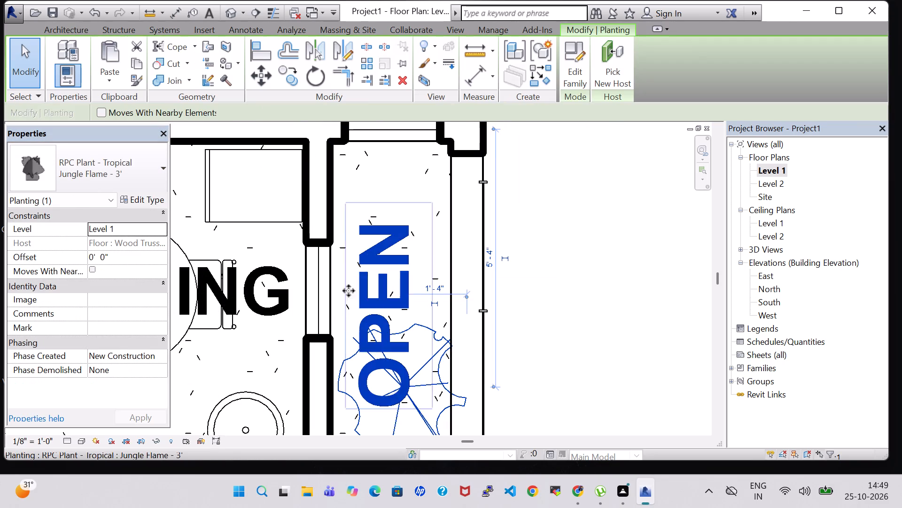
pyautogui.click(130, 61)
pyautogui.click(96, 74)
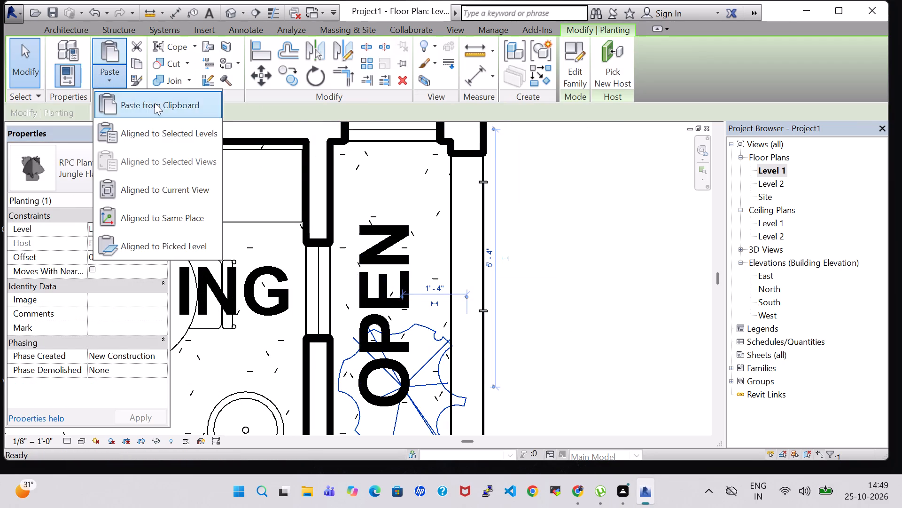
pyautogui.click(155, 103)
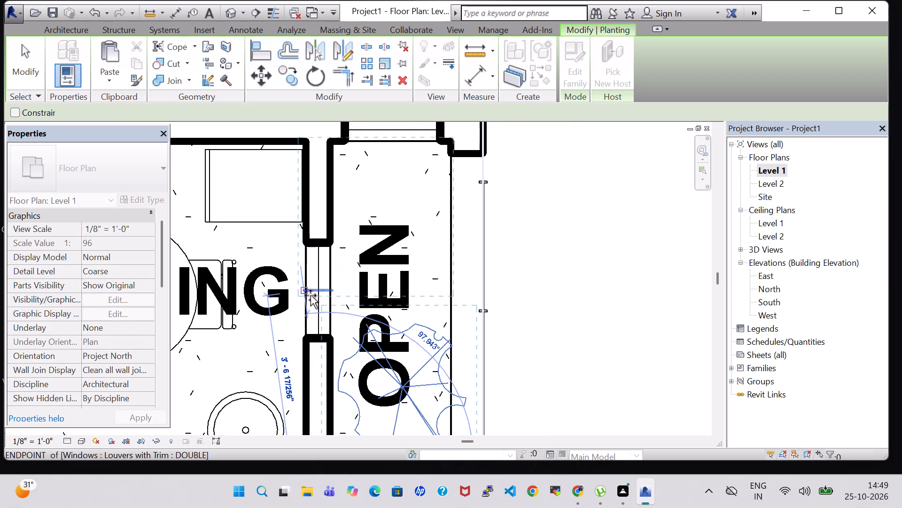
pyautogui.click(340, 302)
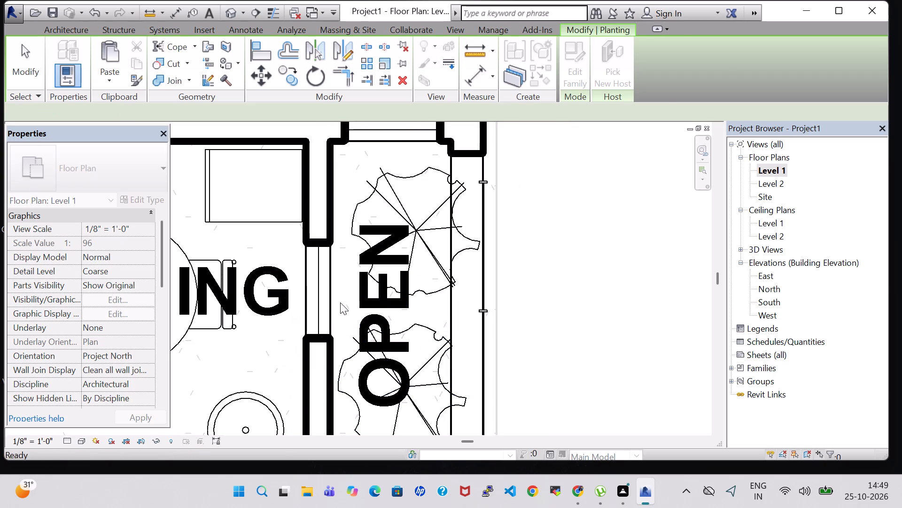
pyautogui.press('Escape')
pyautogui.press('Escape')
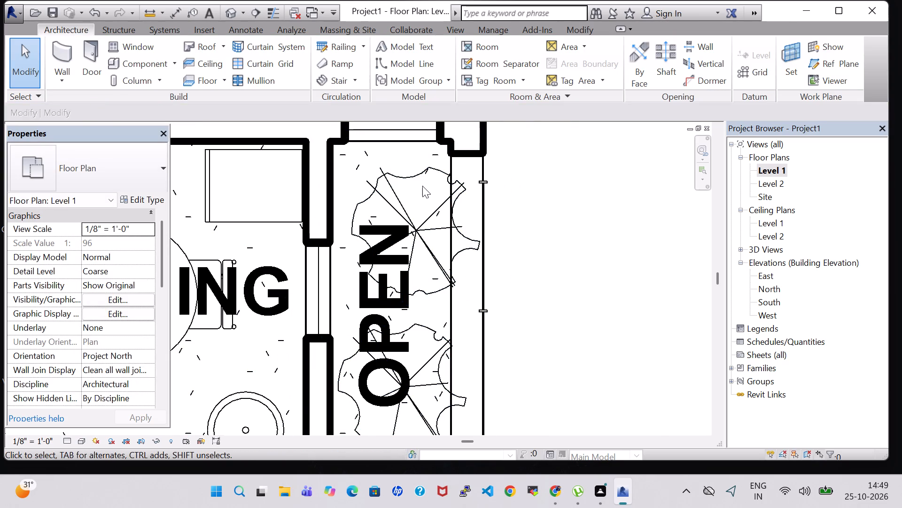
# Nudge the copied Jungle Flame plant toward the dining wall and the kitchen, to about 1'-9" from the kitchen wall.
pyautogui.click(419, 182)
pyautogui.press('Left')
pyautogui.press('Left')
pyautogui.press('Left')
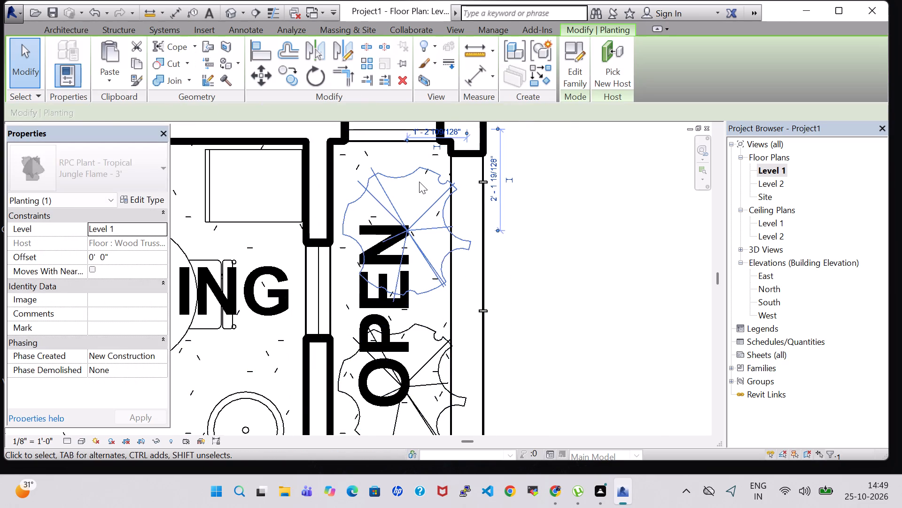
pyautogui.press('Up')
pyautogui.press('Up')
pyautogui.press('Up')
pyautogui.press('Up')
pyautogui.press('Up')
pyautogui.press('Left')
pyautogui.press('Left')
pyautogui.press('Left')
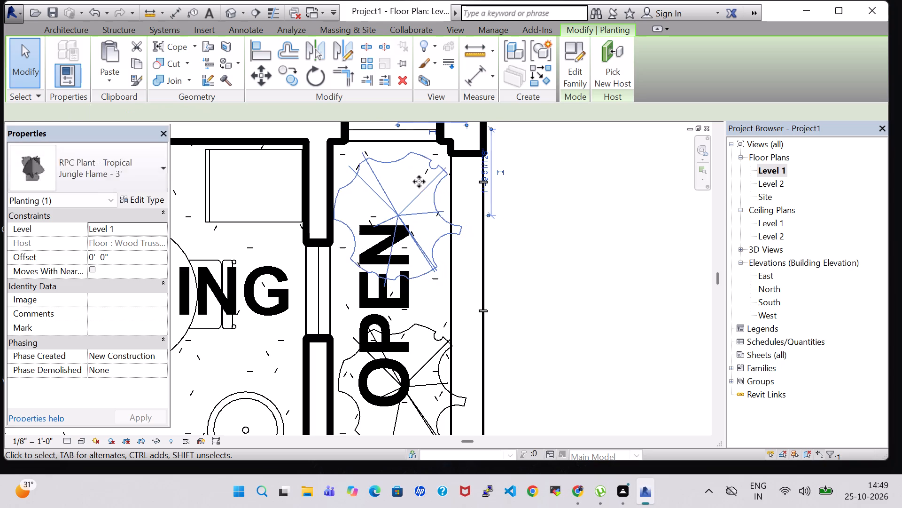
pyautogui.press('Left')
pyautogui.press('Up')
pyautogui.press('Right')
pyautogui.press('Right')
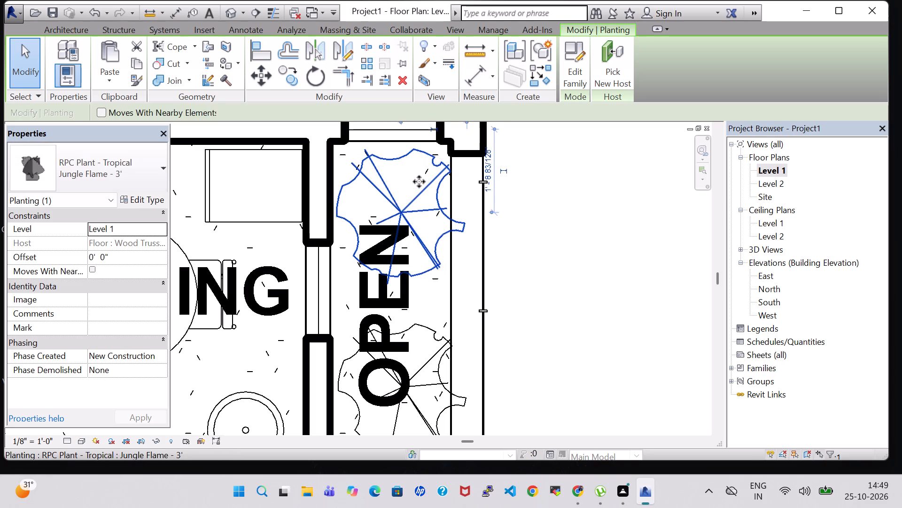
pyautogui.click(587, 217)
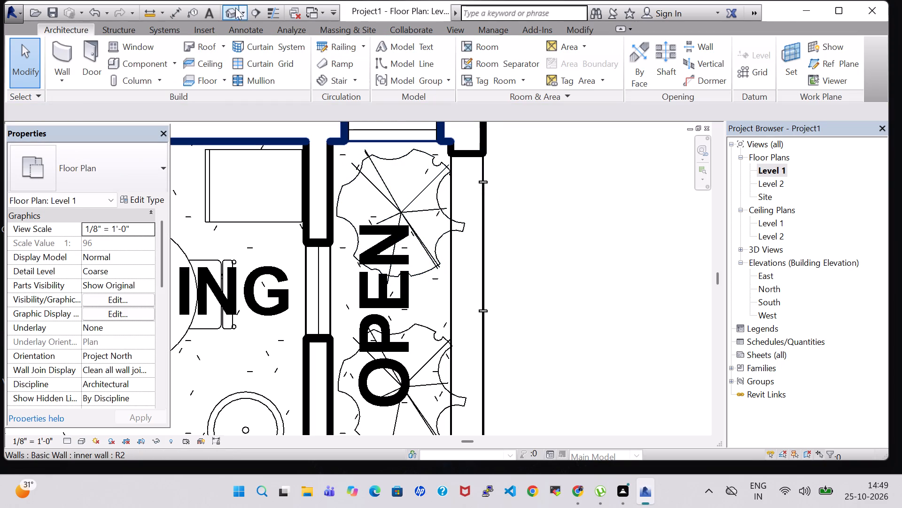
# Examine the Jungle Flame plants beside the dining area and the surrounding furnished rooms in the 3D view.
pyautogui.click(236, 10)
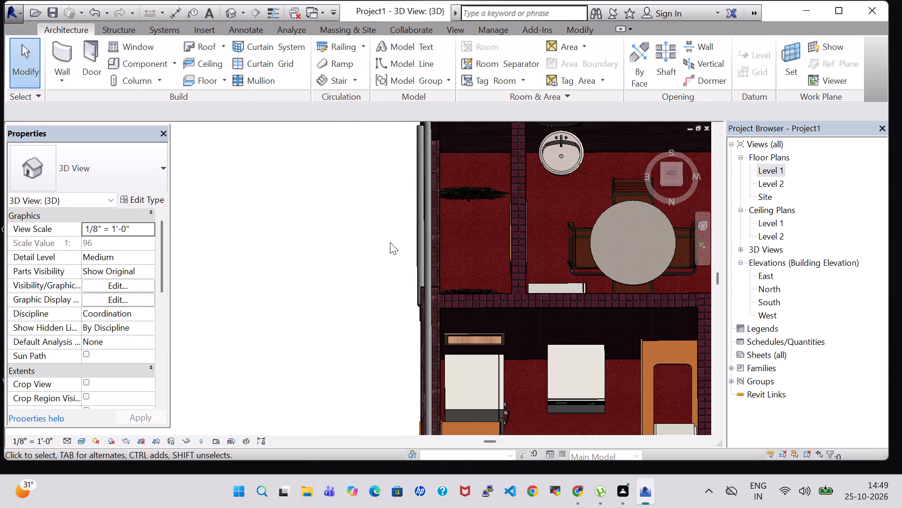
pyautogui.scroll(9, 455, 218)
pyautogui.scroll(1, 499, 250)
pyautogui.keyDown('shift'); pyautogui.moveTo(499, 250); pyautogui.dragTo(497, 208, button='middle'); pyautogui.keyUp('shift')
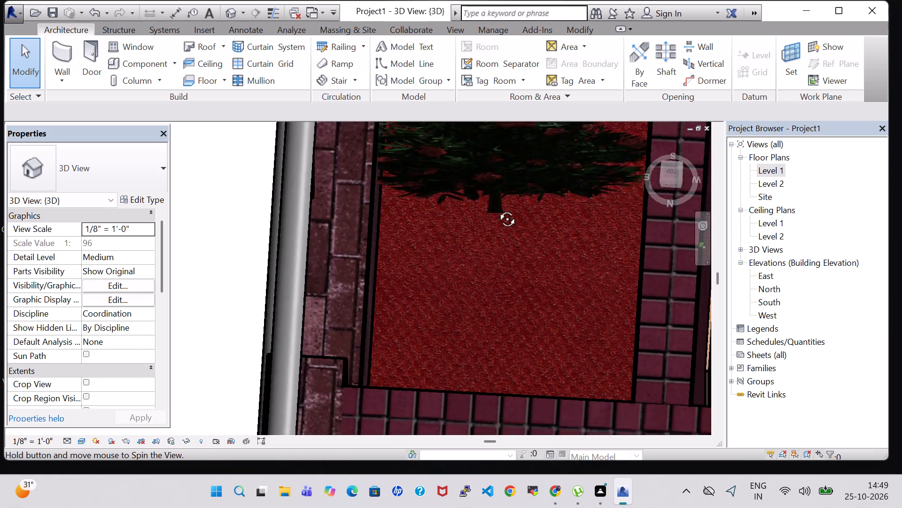
pyautogui.keyDown('shift'); pyautogui.moveTo(497, 208); pyautogui.dragTo(507, 160, button='middle'); pyautogui.keyUp('shift')
pyautogui.keyDown('shift'); pyautogui.moveTo(507, 160); pyautogui.dragTo(570, 296, button='middle'); pyautogui.keyUp('shift')
pyautogui.scroll(-6, 552, 321)
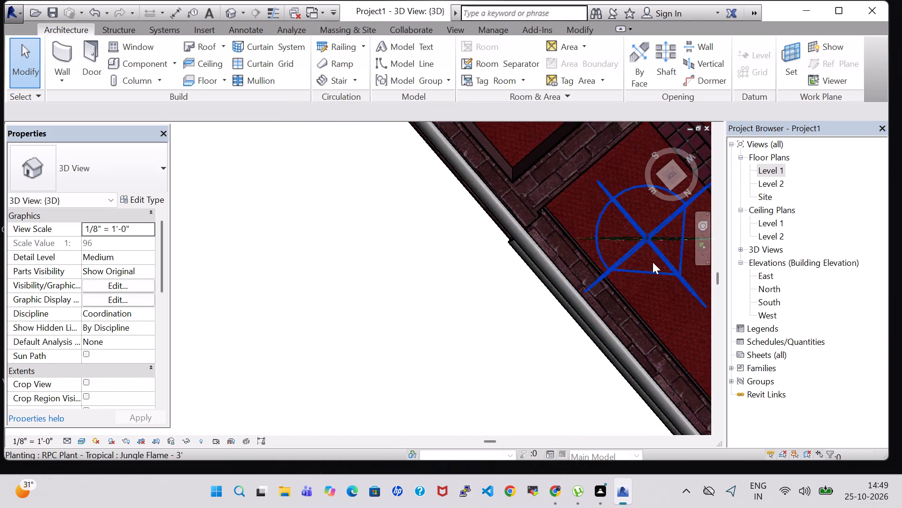
pyautogui.scroll(-2, 653, 262)
pyautogui.scroll(1, 653, 269)
pyautogui.keyDown('shift'); pyautogui.moveTo(653, 269); pyautogui.dragTo(599, 273, button='middle'); pyautogui.keyUp('shift')
pyautogui.moveTo(618, 306); pyautogui.dragTo(500, 266, button='middle')
pyautogui.scroll(-7, 520, 268)
pyautogui.keyDown('shift'); pyautogui.moveTo(608, 349); pyautogui.dragTo(539, 297, button='middle'); pyautogui.keyUp('shift')
pyautogui.keyDown('shift'); pyautogui.moveTo(534, 280); pyautogui.dragTo(532, 266, button='middle'); pyautogui.keyUp('shift')
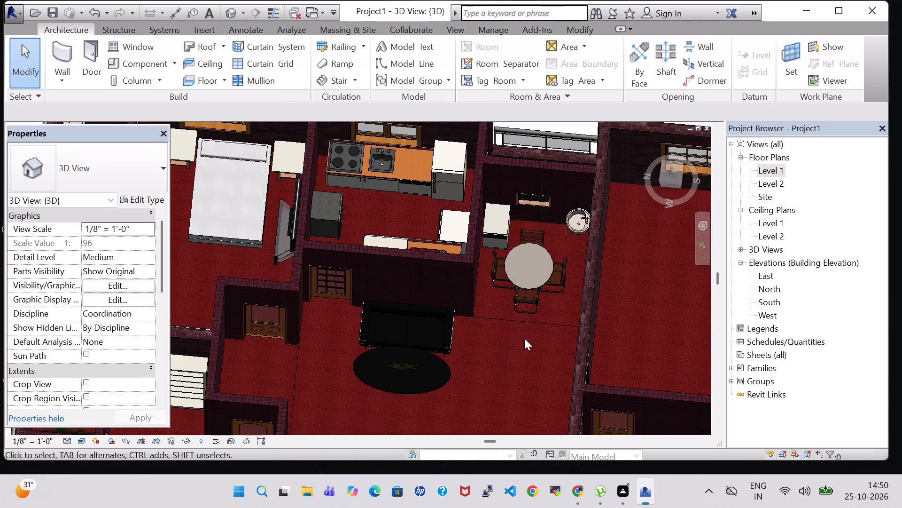
pyautogui.keyDown('shift'); pyautogui.moveTo(521, 343); pyautogui.dragTo(521, 280, button='middle'); pyautogui.keyUp('shift')
pyautogui.keyDown('shift'); pyautogui.scroll(-2, 521, 280); pyautogui.keyUp('shift')
pyautogui.keyDown('shift'); pyautogui.moveTo(517, 333); pyautogui.dragTo(513, 305, button='middle'); pyautogui.keyUp('shift')
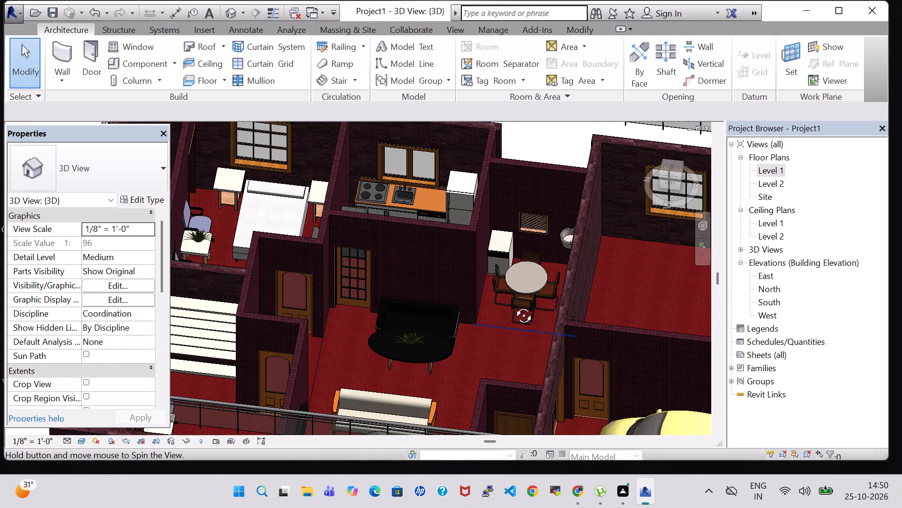
pyautogui.keyDown('shift'); pyautogui.moveTo(513, 305); pyautogui.dragTo(516, 271, button='middle'); pyautogui.keyUp('shift')
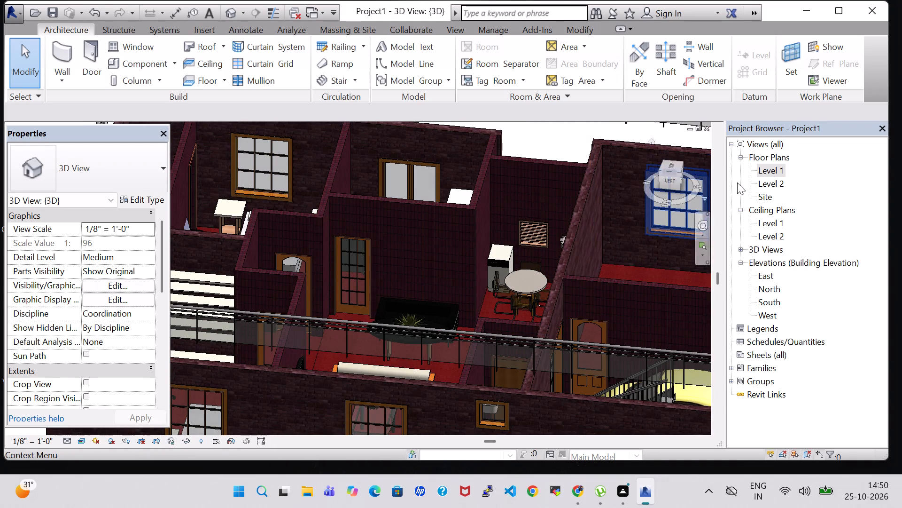
# Return to the Level 1 floor plan and look over the rooms between the dining area and the bedrooms.
pyautogui.doubleClick(773, 167)
pyautogui.scroll(-2, 193, 194)
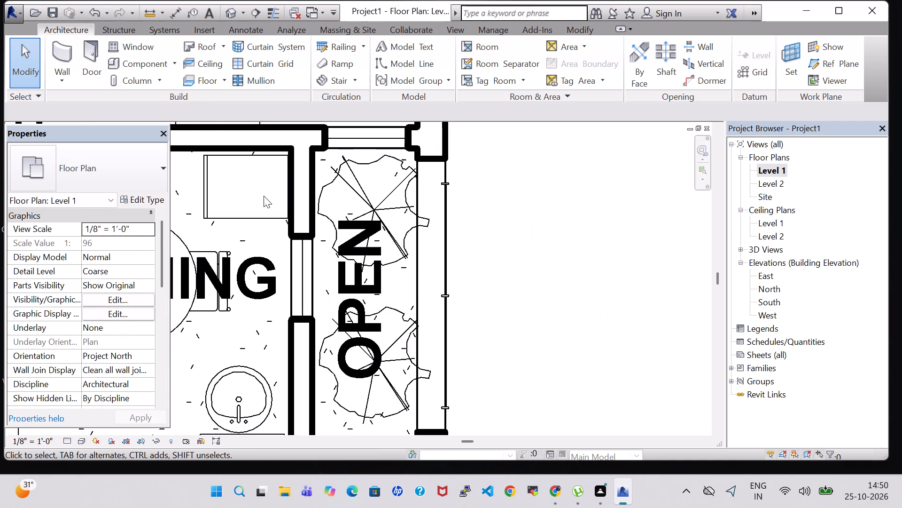
pyautogui.scroll(-4, 264, 196)
pyautogui.moveTo(448, 230); pyautogui.dragTo(526, 232, button='middle')
pyautogui.scroll(-2, 526, 232)
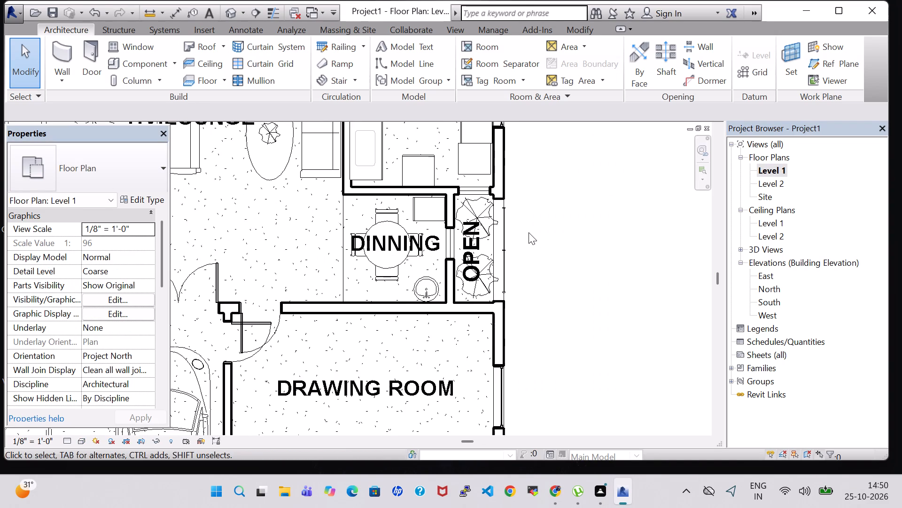
pyautogui.moveTo(559, 227); pyautogui.dragTo(600, 305, button='middle')
pyautogui.scroll(-1, 600, 305)
pyautogui.scroll(-1, 588, 265)
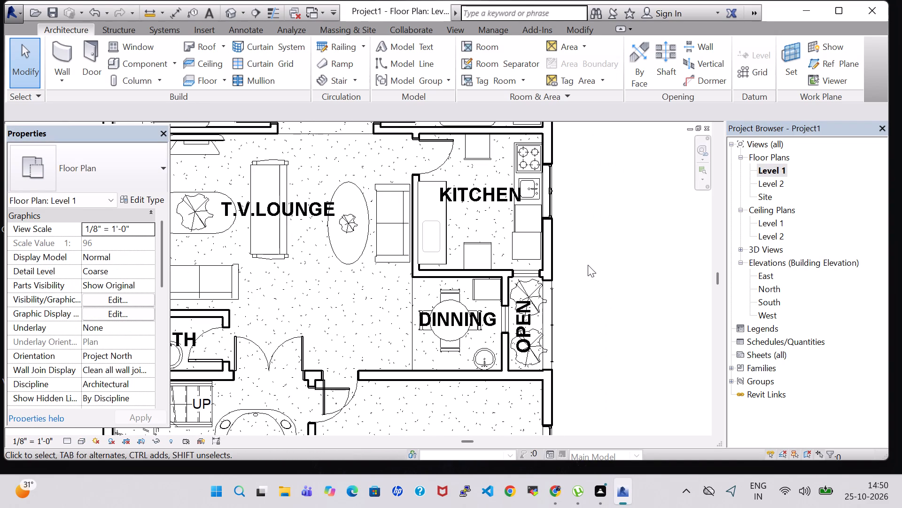
pyautogui.scroll(-1, 588, 265)
pyautogui.moveTo(606, 224); pyautogui.dragTo(615, 262, button='middle')
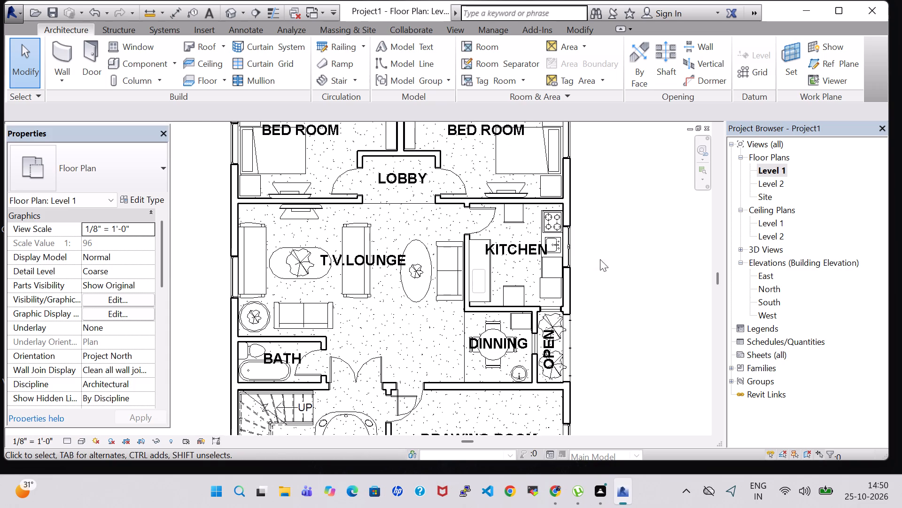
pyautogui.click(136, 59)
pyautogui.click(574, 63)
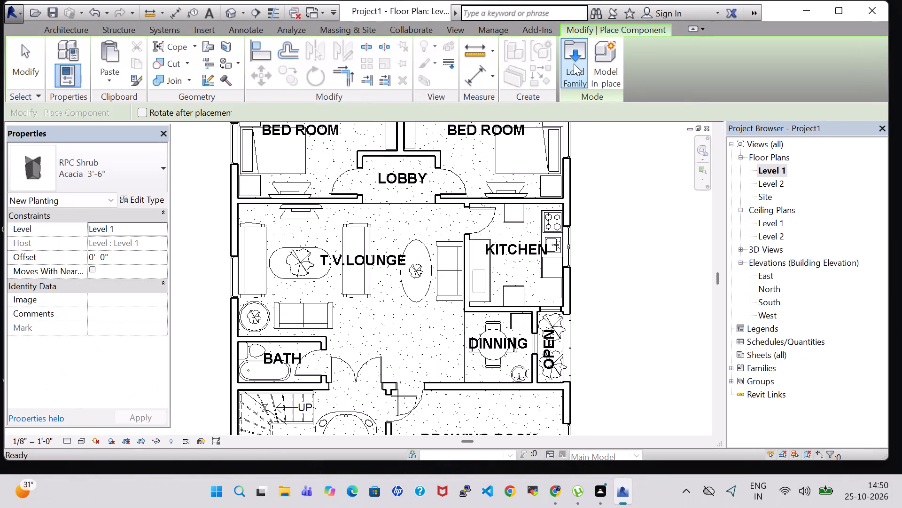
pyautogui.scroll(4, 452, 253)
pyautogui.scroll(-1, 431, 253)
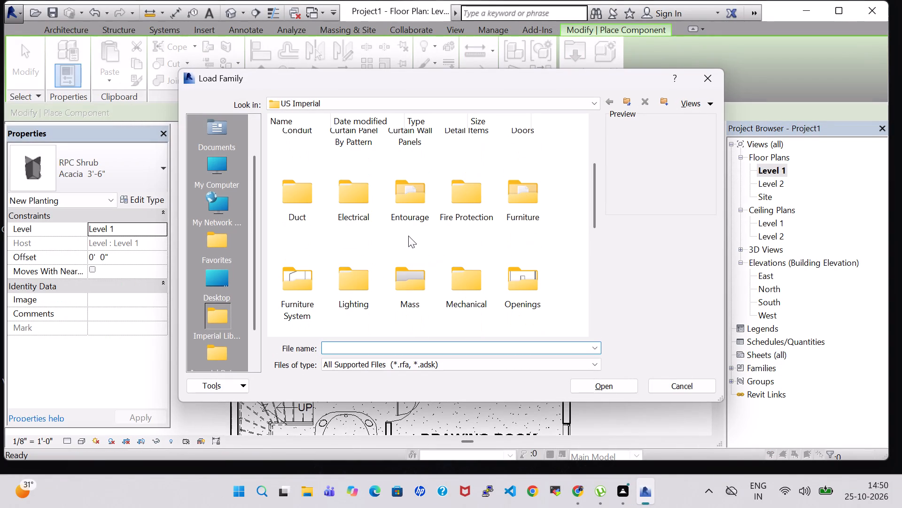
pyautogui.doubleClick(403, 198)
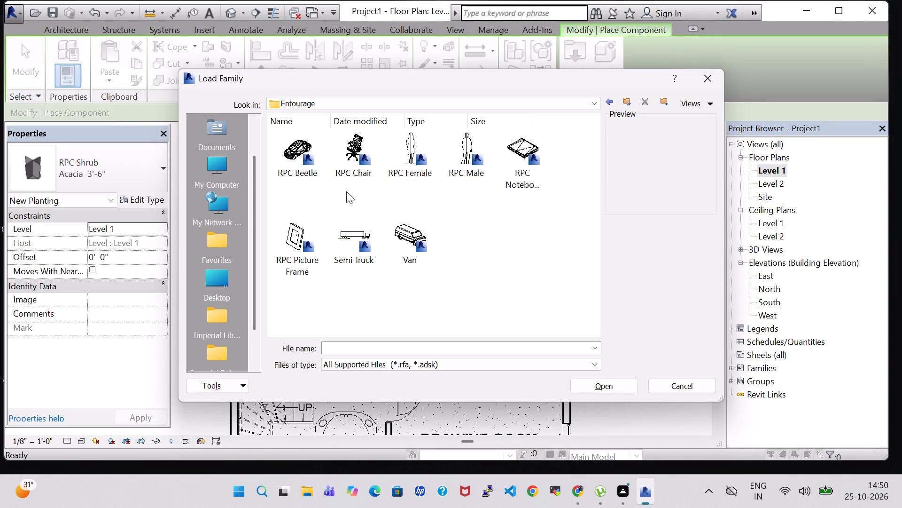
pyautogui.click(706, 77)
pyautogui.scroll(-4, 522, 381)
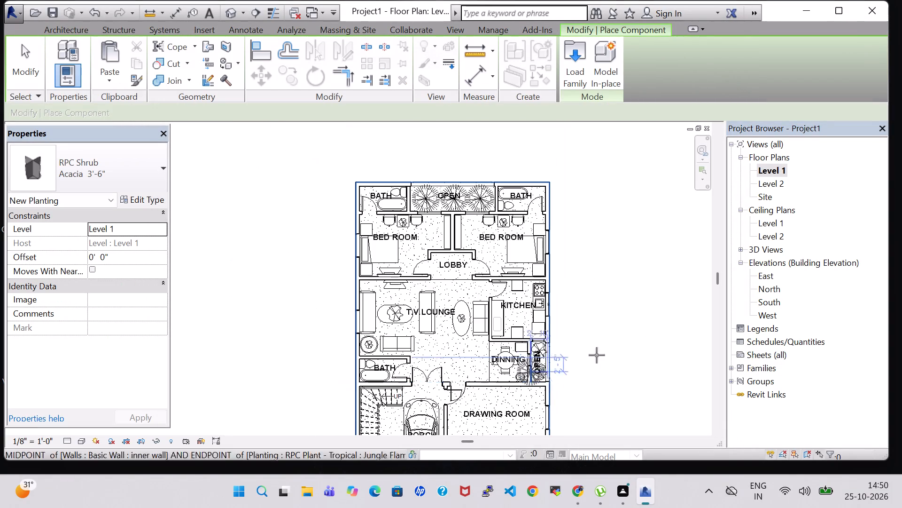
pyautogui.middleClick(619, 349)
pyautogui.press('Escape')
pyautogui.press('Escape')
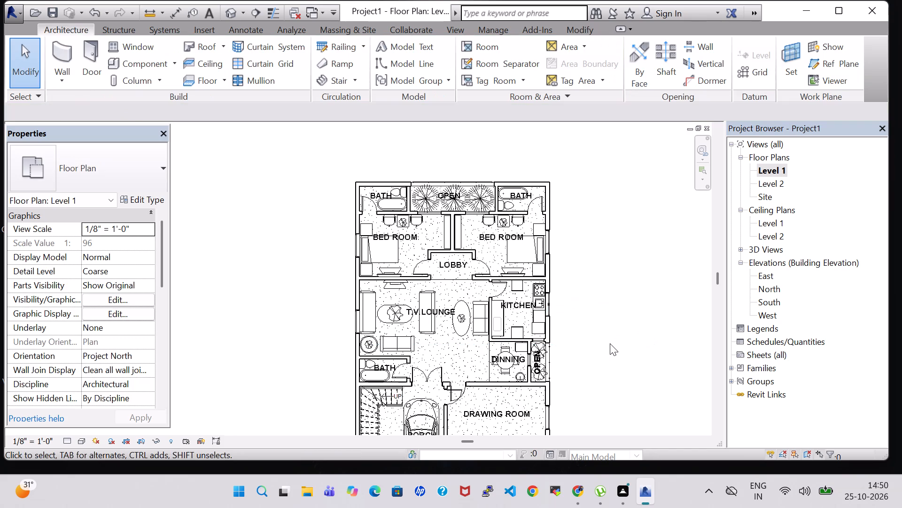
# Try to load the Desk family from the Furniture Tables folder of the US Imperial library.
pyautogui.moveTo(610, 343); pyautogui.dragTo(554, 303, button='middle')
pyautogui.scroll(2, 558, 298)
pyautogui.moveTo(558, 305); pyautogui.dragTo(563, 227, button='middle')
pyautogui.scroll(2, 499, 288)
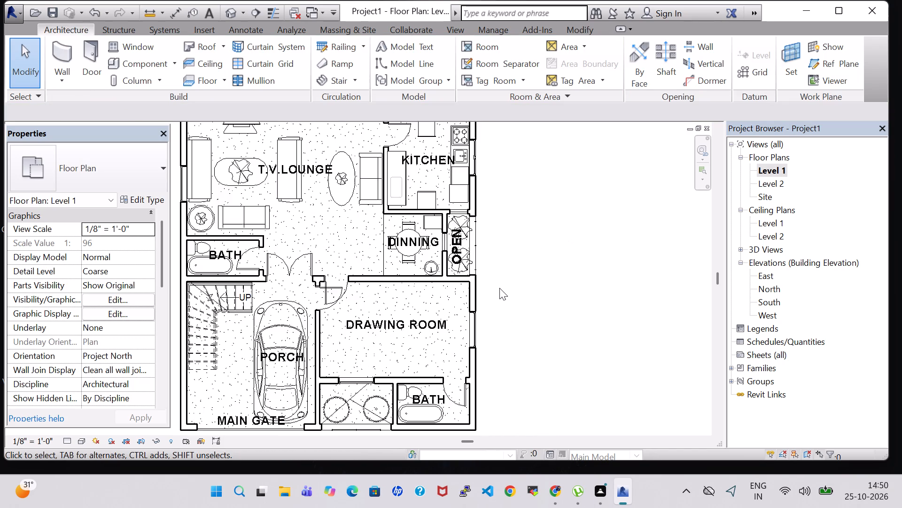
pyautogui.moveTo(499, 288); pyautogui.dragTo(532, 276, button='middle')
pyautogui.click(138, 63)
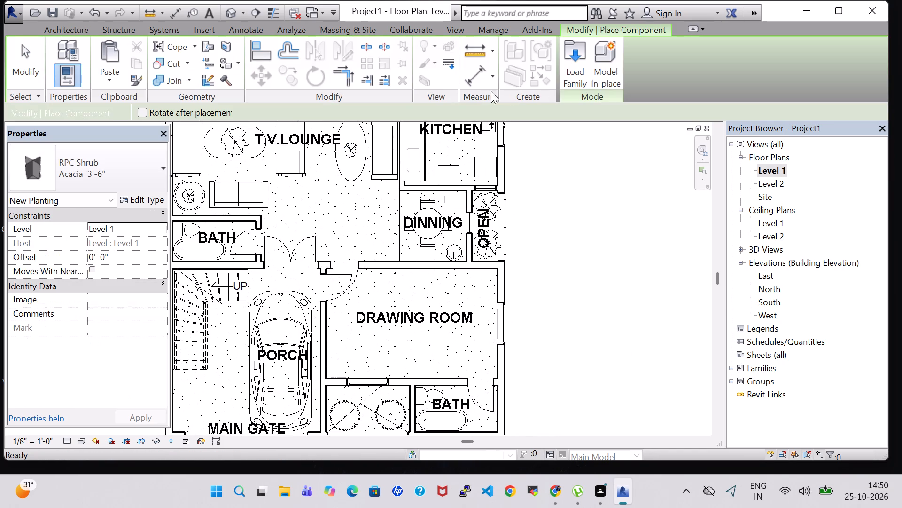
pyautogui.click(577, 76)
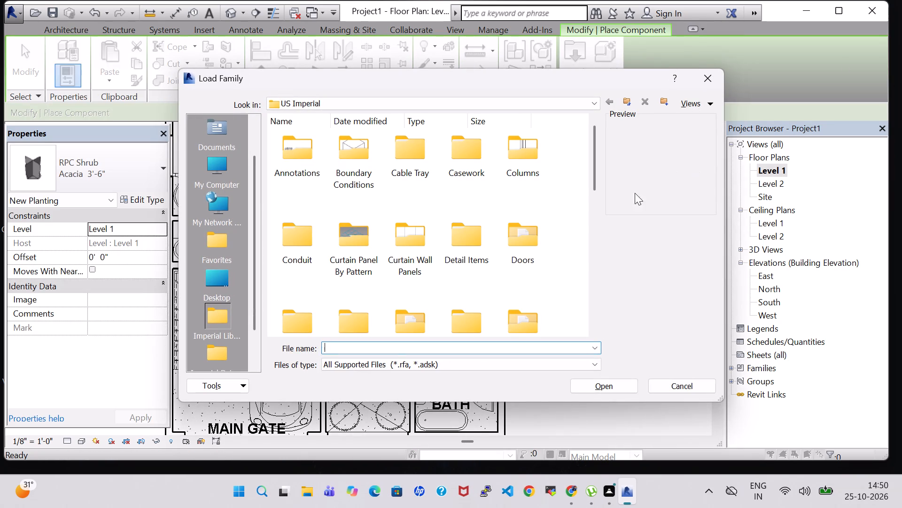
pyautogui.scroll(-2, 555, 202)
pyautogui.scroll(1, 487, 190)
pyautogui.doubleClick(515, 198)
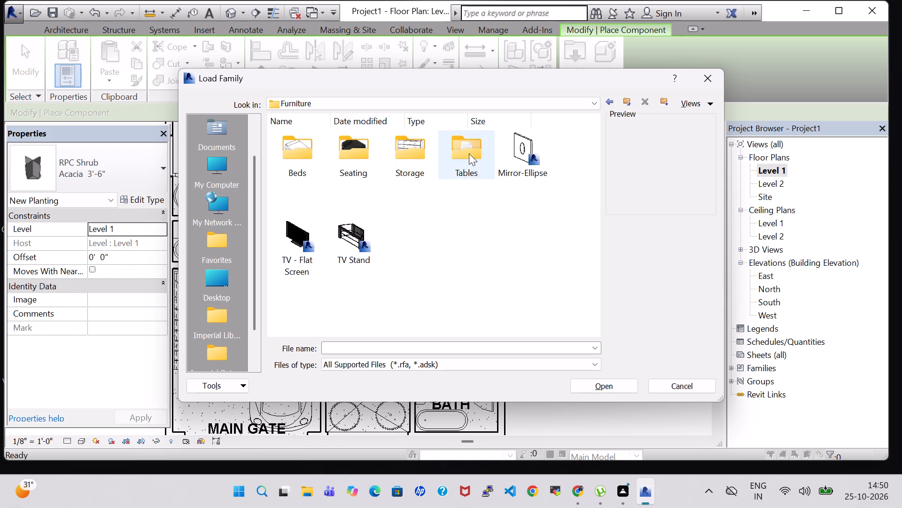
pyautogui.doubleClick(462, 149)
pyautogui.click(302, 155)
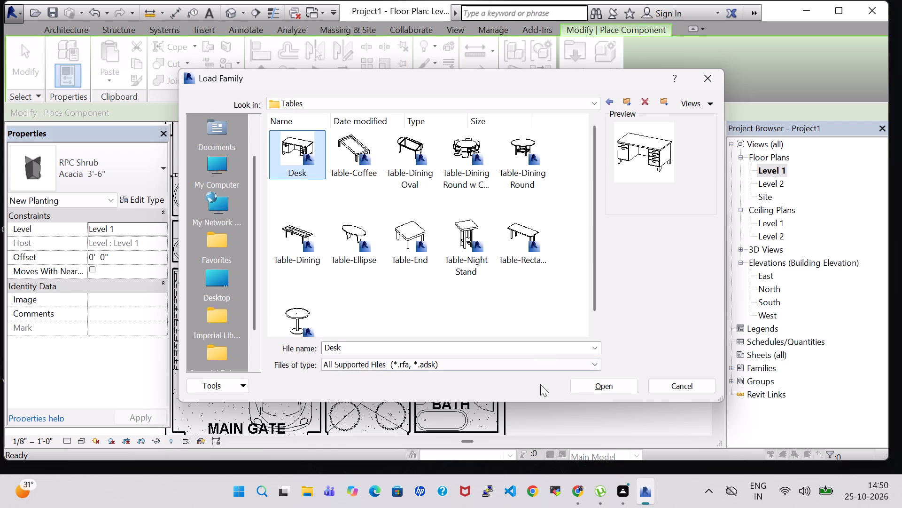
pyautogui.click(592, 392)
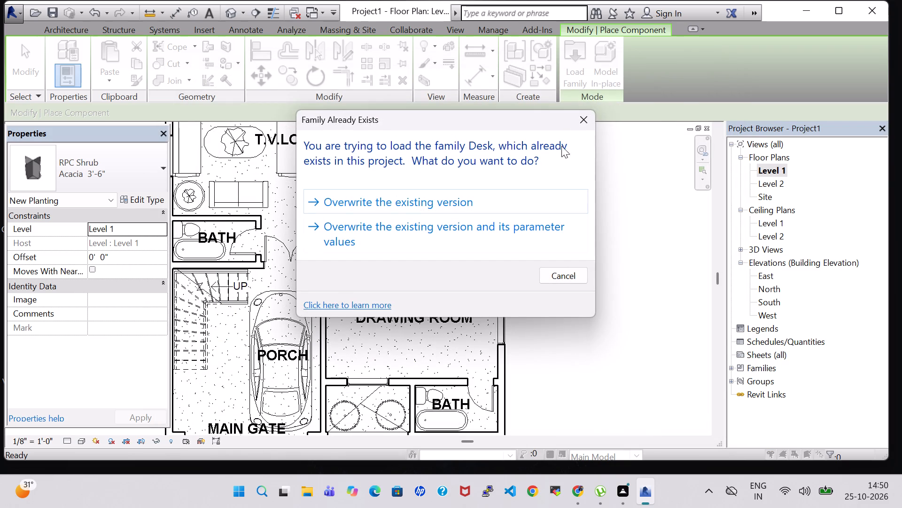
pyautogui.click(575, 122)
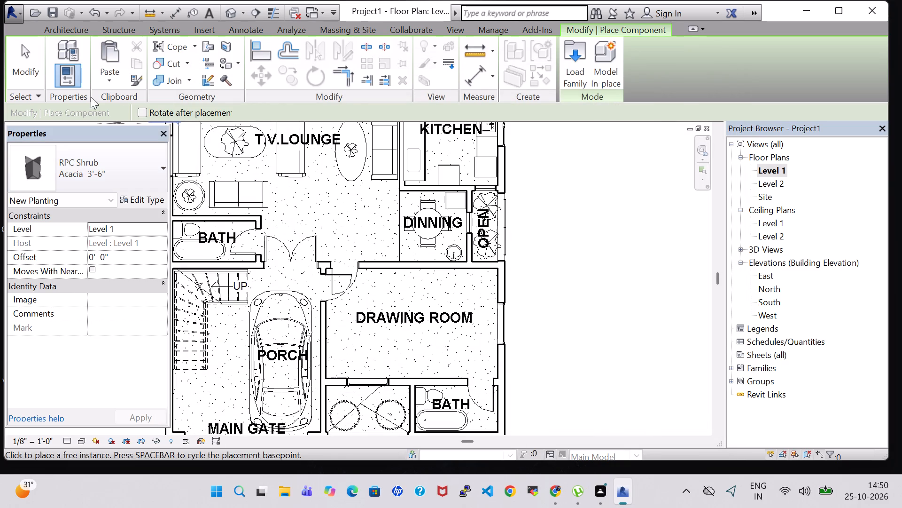
# Place a 72" x 36" Desk lengthwise along the drawing room's porch-side wall, about 4'-3" from the dining wall.
pyautogui.click(71, 29)
pyautogui.click(137, 60)
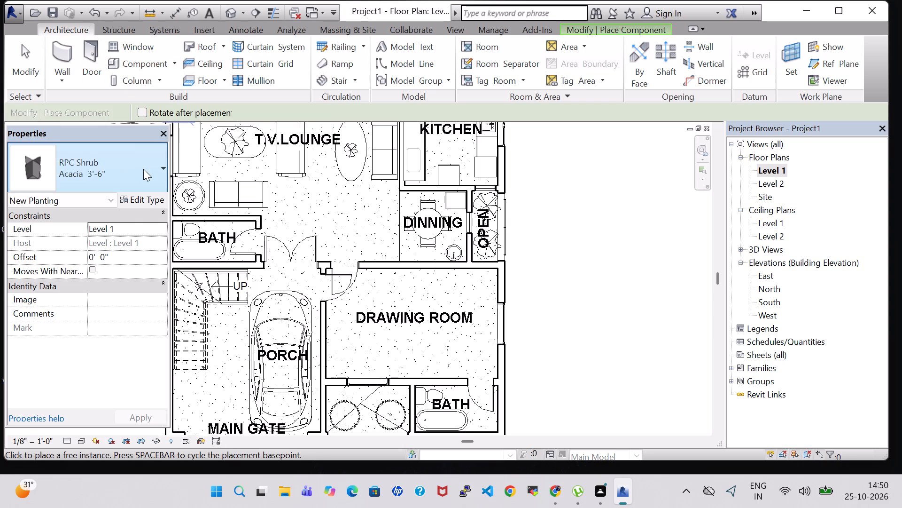
pyautogui.click(143, 169)
pyautogui.scroll(7, 121, 242)
pyautogui.scroll(-5, 121, 242)
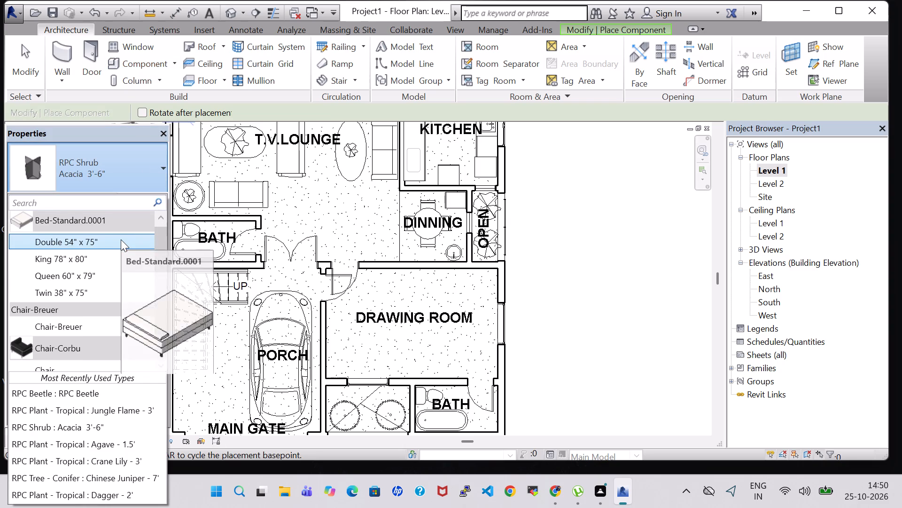
pyautogui.scroll(-10, 121, 239)
pyautogui.scroll(10, 120, 240)
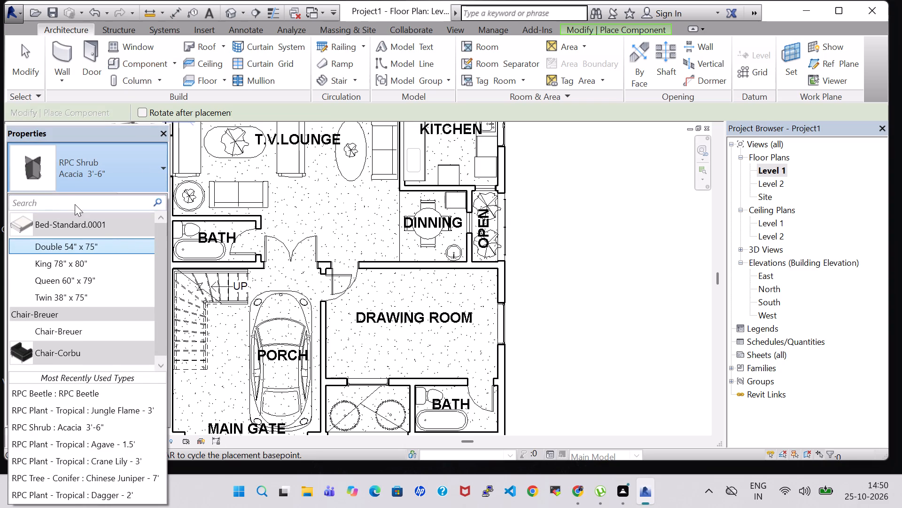
pyautogui.click(75, 204)
pyautogui.write('STU')
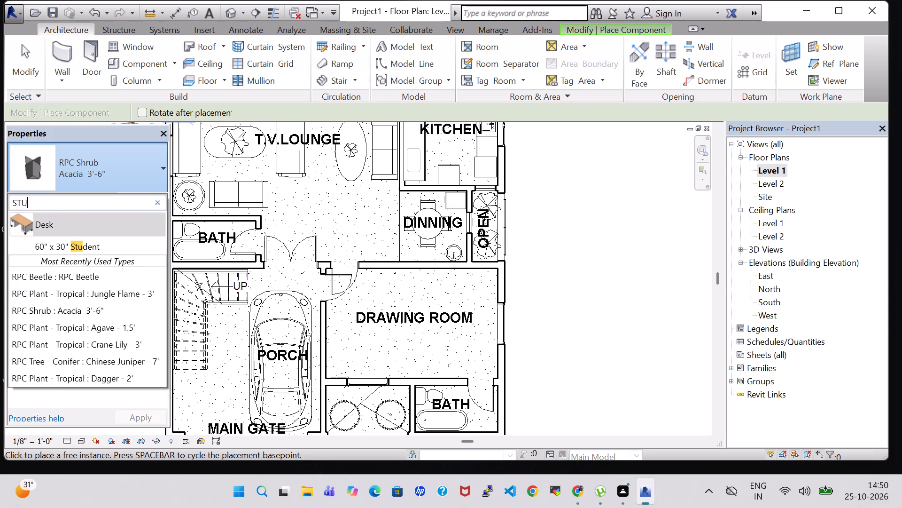
pyautogui.click(78, 246)
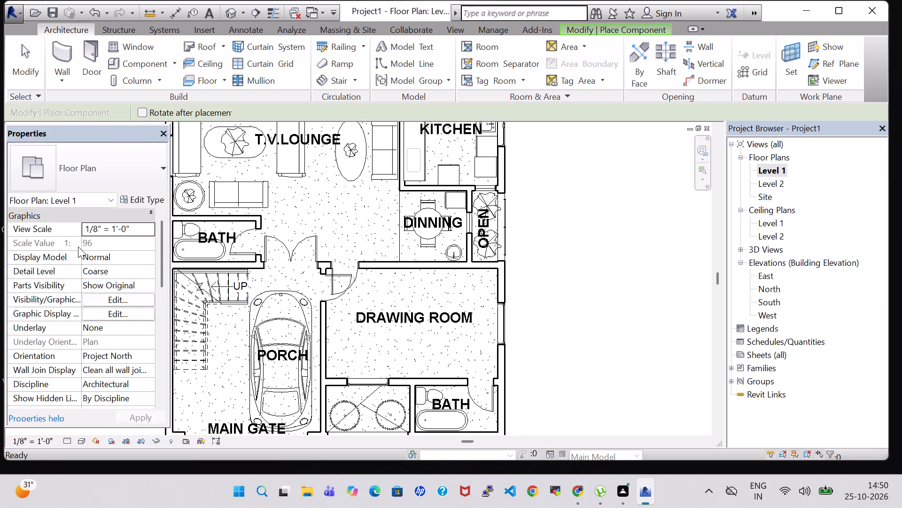
pyautogui.click(116, 166)
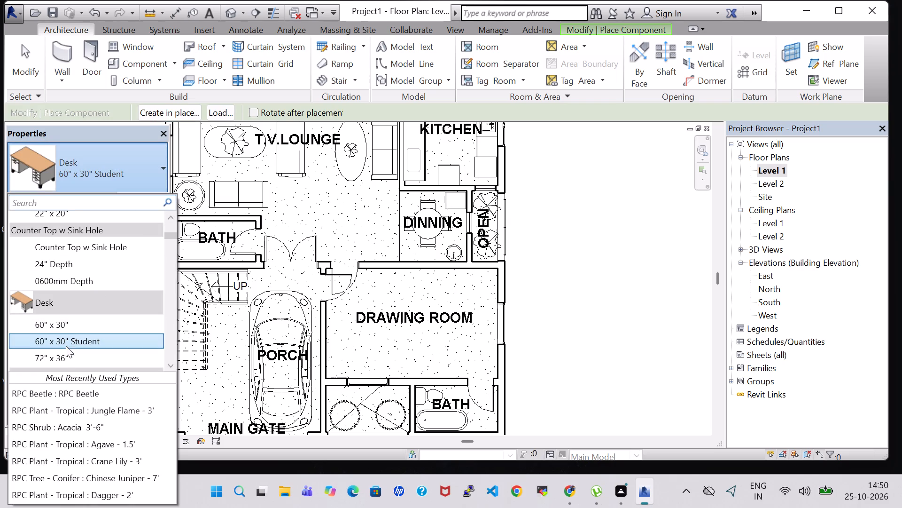
pyautogui.click(66, 357)
pyautogui.scroll(4, 412, 329)
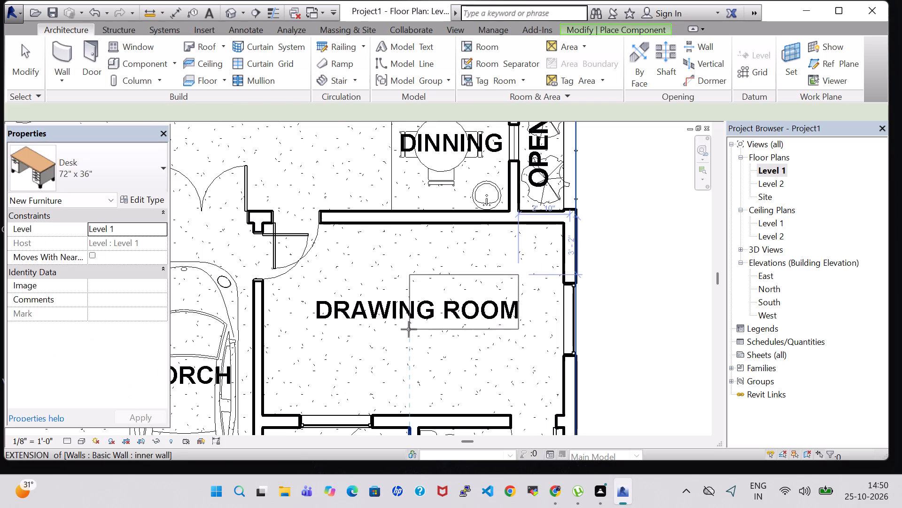
pyautogui.press('space')
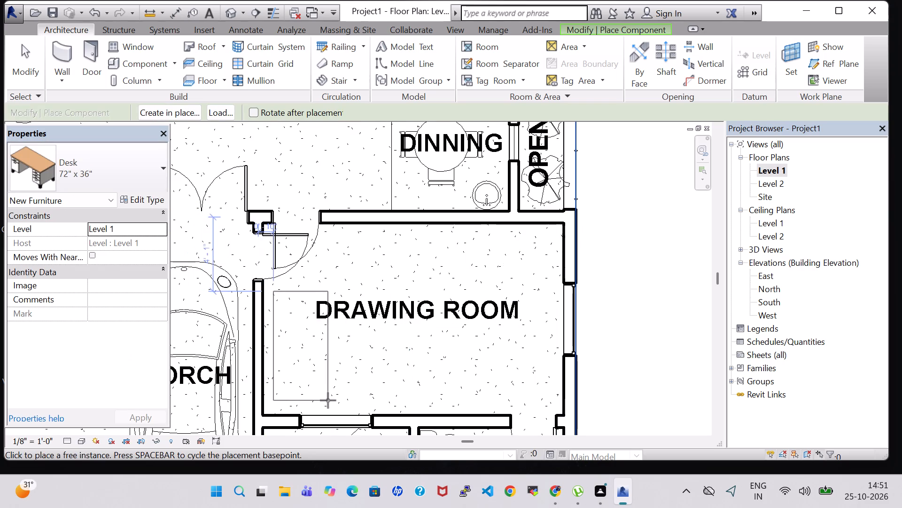
pyautogui.click(319, 403)
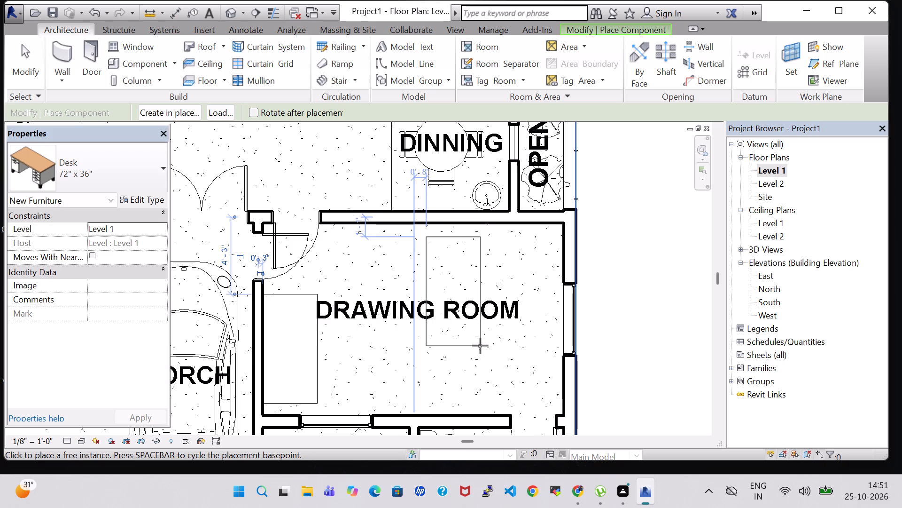
# Place a second 72" x 36" Desk, turned 90 degrees, along the drawing room wall shared with the planting area and bath.
pyautogui.scroll(-3, 478, 374)
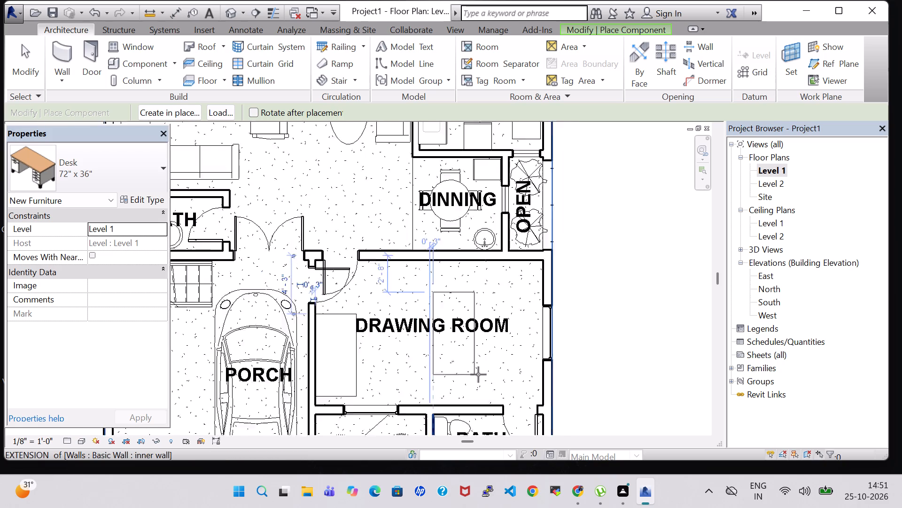
pyautogui.press('space')
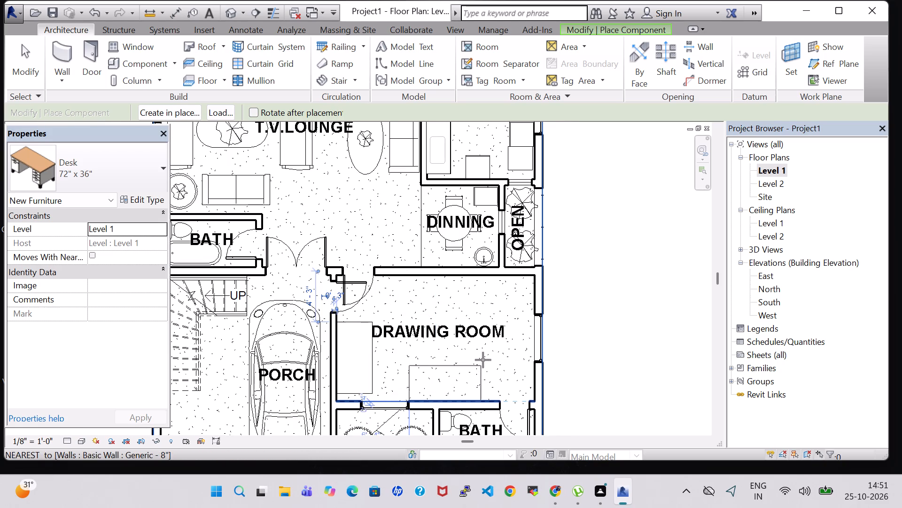
pyautogui.click(486, 360)
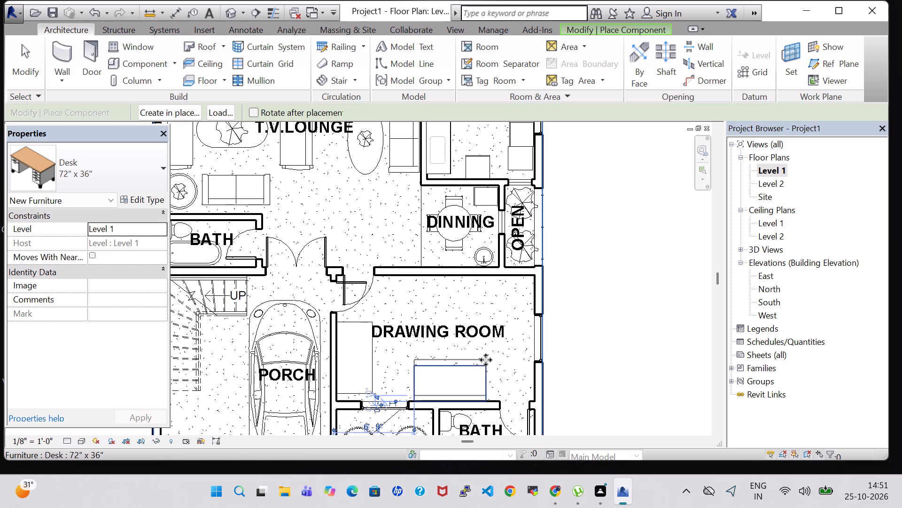
pyautogui.press('Escape')
pyautogui.press('Escape')
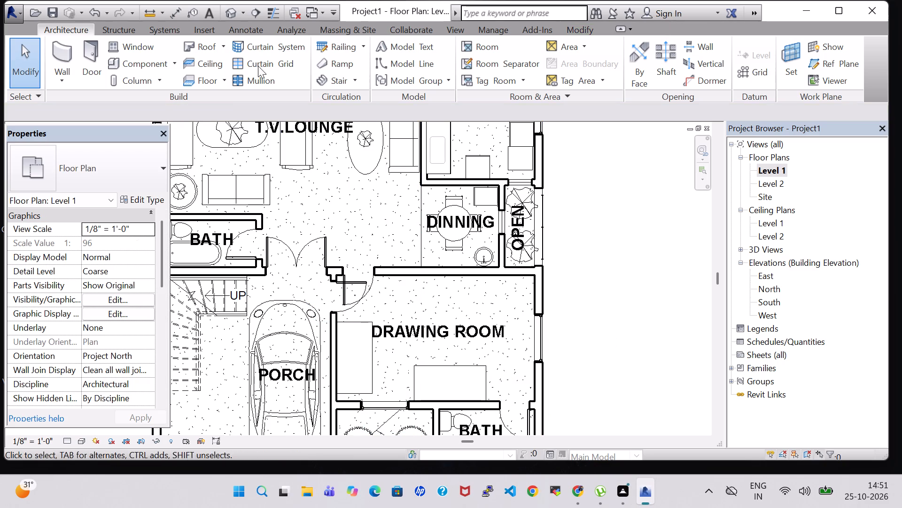
# In the 3D view, rotate the desk beside the wall shared with the planting area and bath by 180 degrees.
pyautogui.click(232, 15)
pyautogui.scroll(-2, 509, 227)
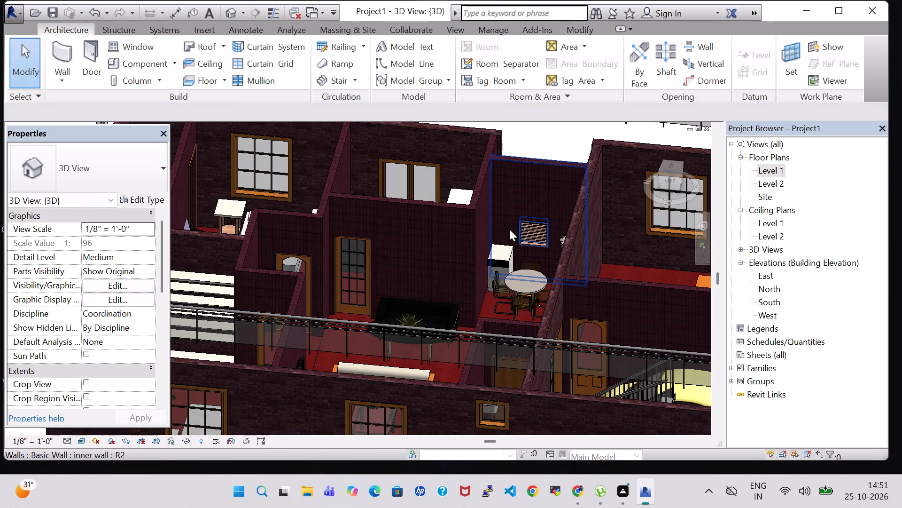
pyautogui.keyDown('shift'); pyautogui.moveTo(617, 235); pyautogui.dragTo(620, 268, button='middle'); pyautogui.keyUp('shift')
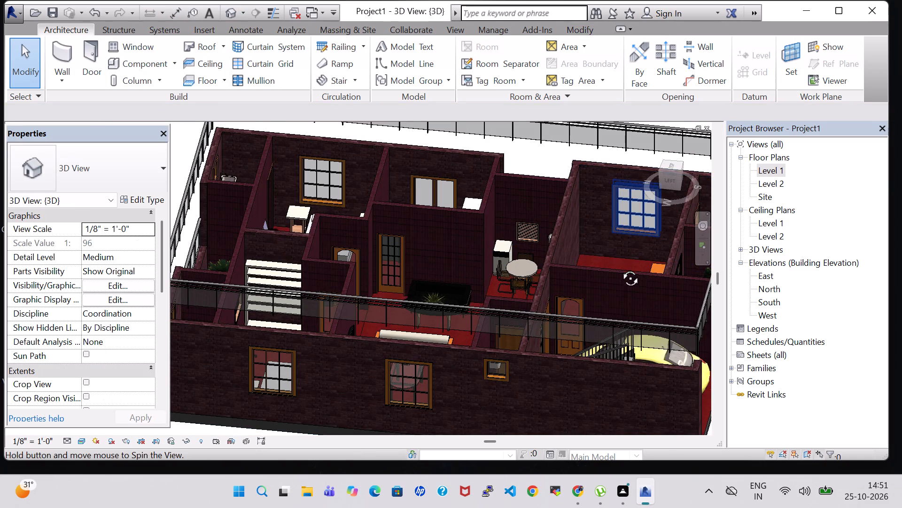
pyautogui.keyDown('shift'); pyautogui.moveTo(620, 268); pyautogui.dragTo(625, 335, button='middle'); pyautogui.keyUp('shift')
pyautogui.moveTo(618, 255); pyautogui.dragTo(537, 318, button='middle')
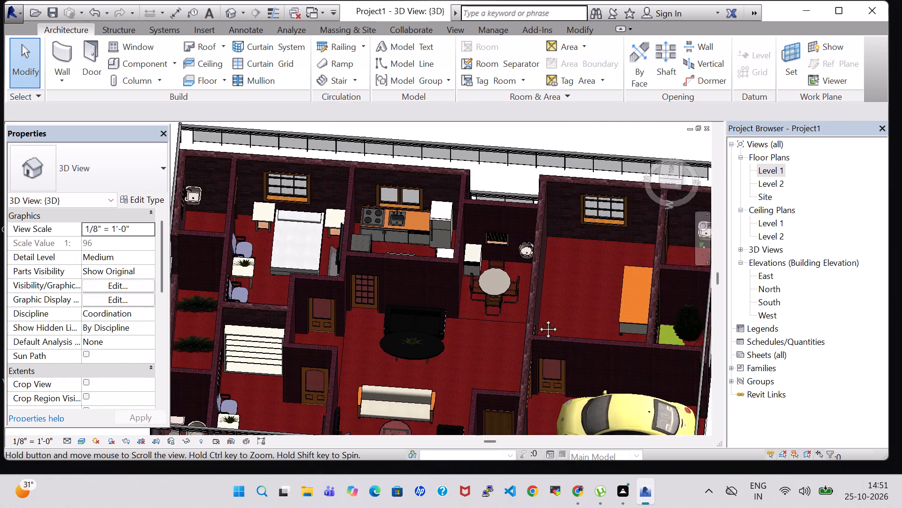
pyautogui.moveTo(537, 318); pyautogui.dragTo(501, 331, button='middle')
pyautogui.keyDown('shift'); pyautogui.moveTo(501, 331); pyautogui.dragTo(560, 299, button='middle'); pyautogui.keyUp('shift')
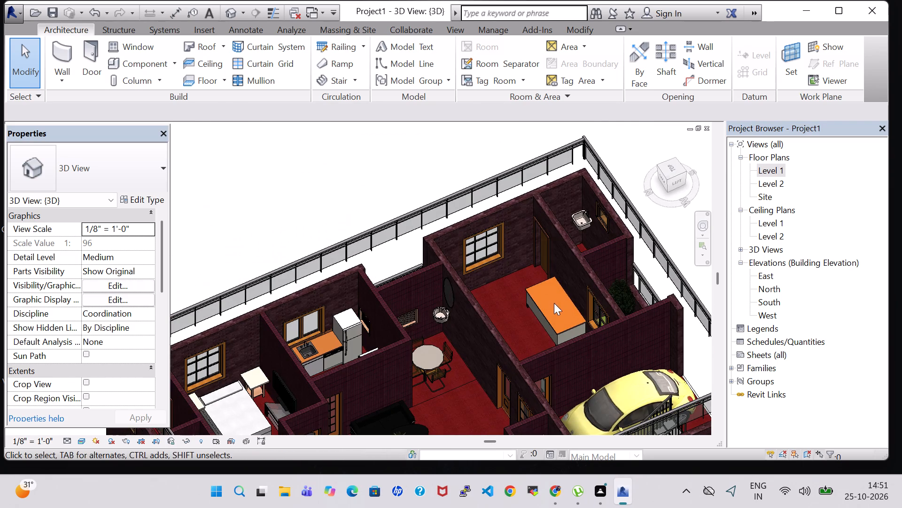
pyautogui.click(548, 319)
pyautogui.press('space')
pyautogui.press('space')
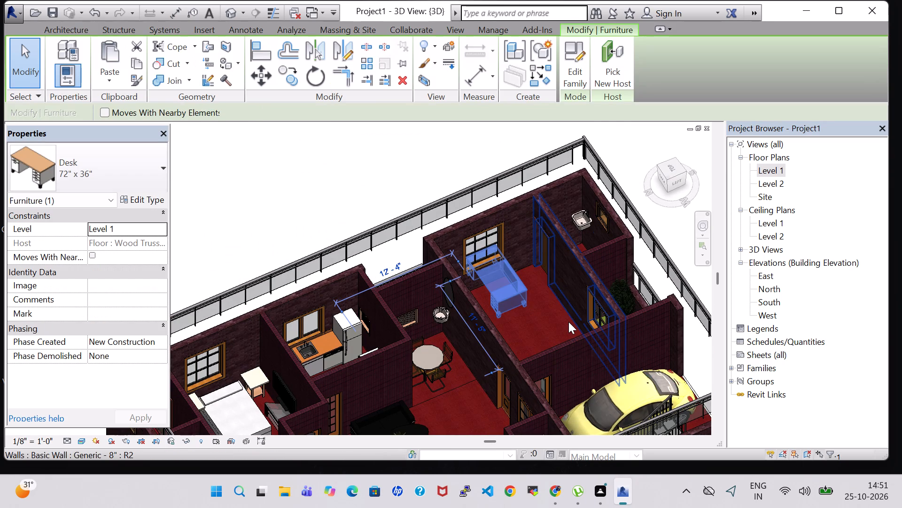
pyautogui.press('space')
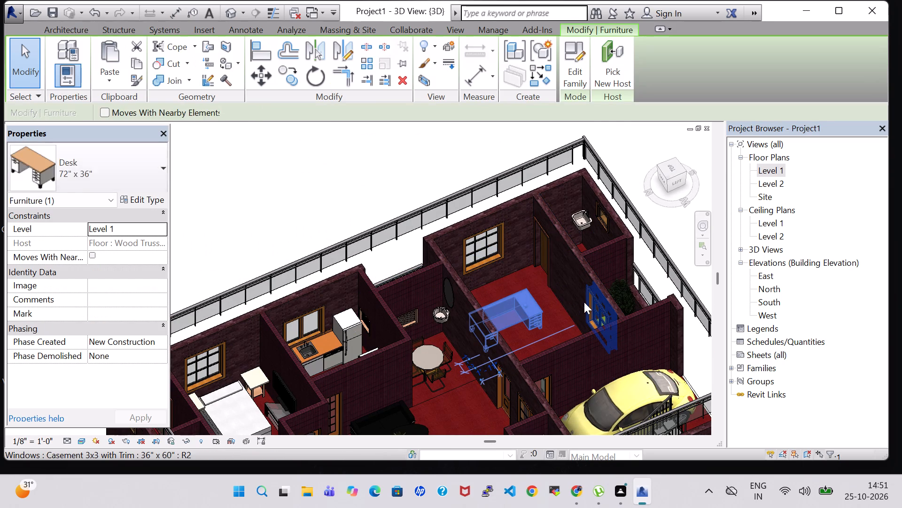
pyautogui.press('space')
pyautogui.press('space')
pyautogui.press('space')
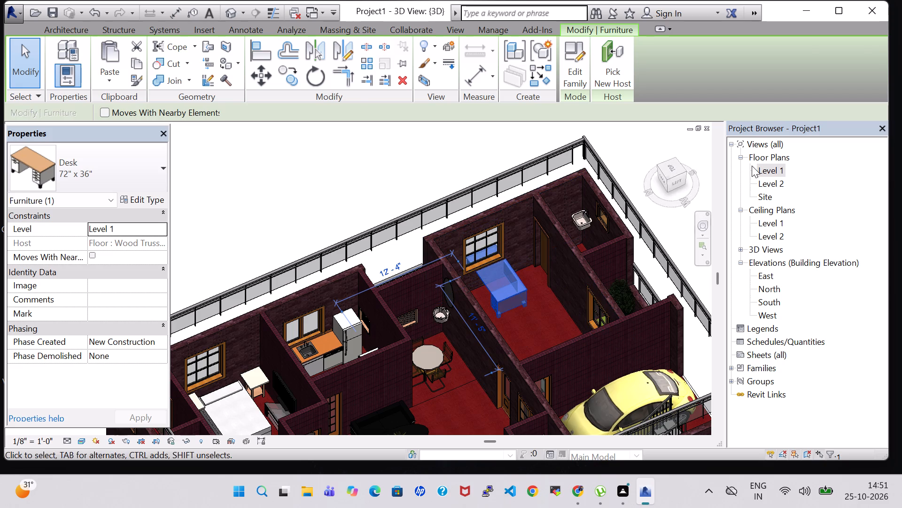
# In the Level 1 floor plan, move the rotated desk back against the planting area and bath wall, about 4' from the window wall.
pyautogui.doubleClick(781, 167)
pyautogui.scroll(-2, 449, 265)
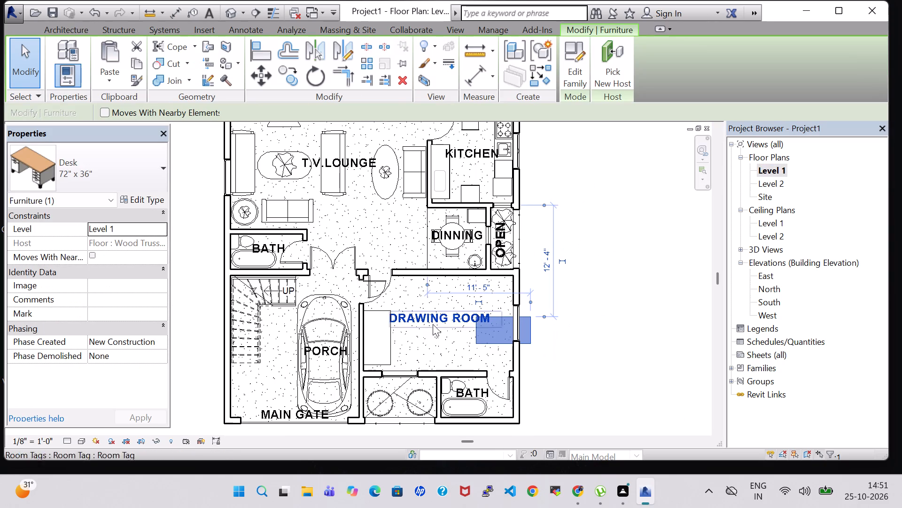
pyautogui.press('Left')
pyautogui.press('Left')
pyautogui.press('Left')
pyautogui.press('Left')
pyautogui.press('Left')
pyautogui.press('Left')
pyautogui.press('Left')
pyautogui.press('Left')
pyautogui.press('Left')
pyautogui.press('Left')
pyautogui.press('Left')
pyautogui.press('Left')
pyautogui.press('Left')
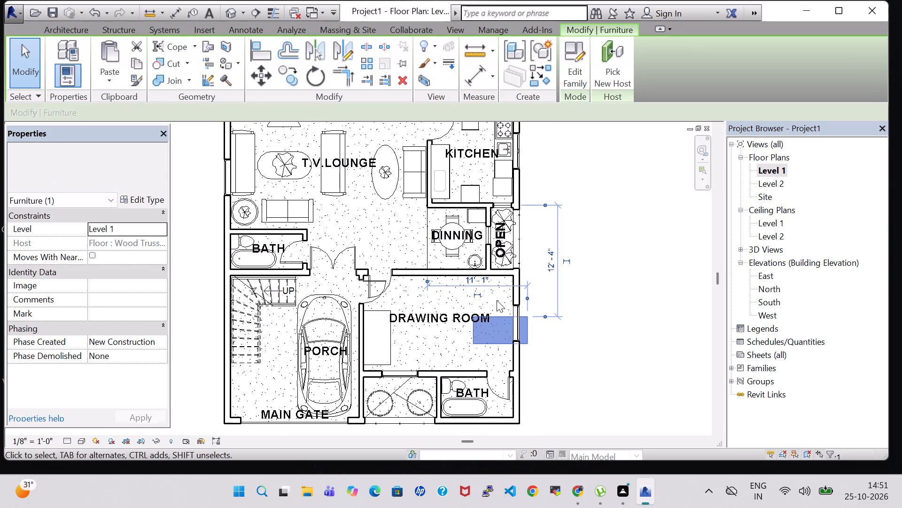
pyautogui.press('Left')
pyautogui.press('Left')
pyautogui.press('Left')
pyautogui.press('Left')
pyautogui.press('Down')
pyautogui.press('Down')
pyautogui.press('Down')
pyautogui.press('Down')
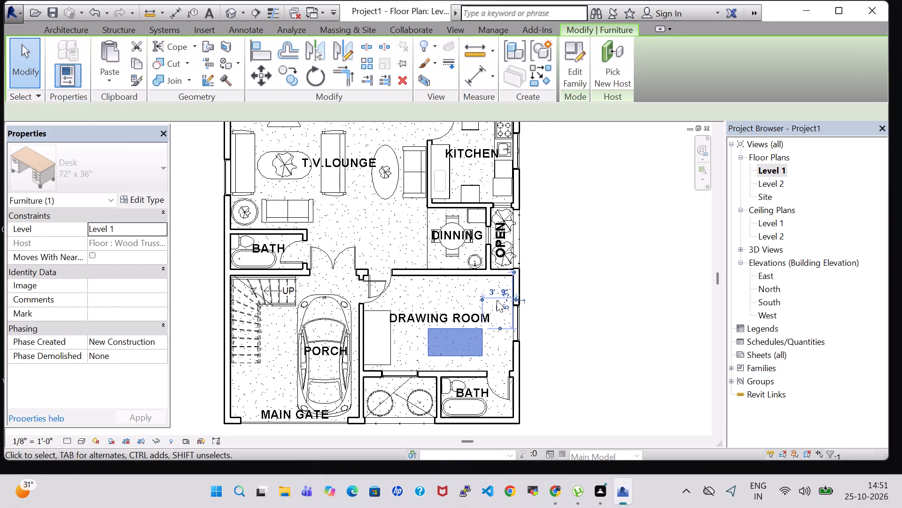
pyautogui.press('Down')
pyautogui.press('Down')
pyautogui.press('Down')
pyautogui.press('Down')
pyautogui.press('Down')
pyautogui.press('Left')
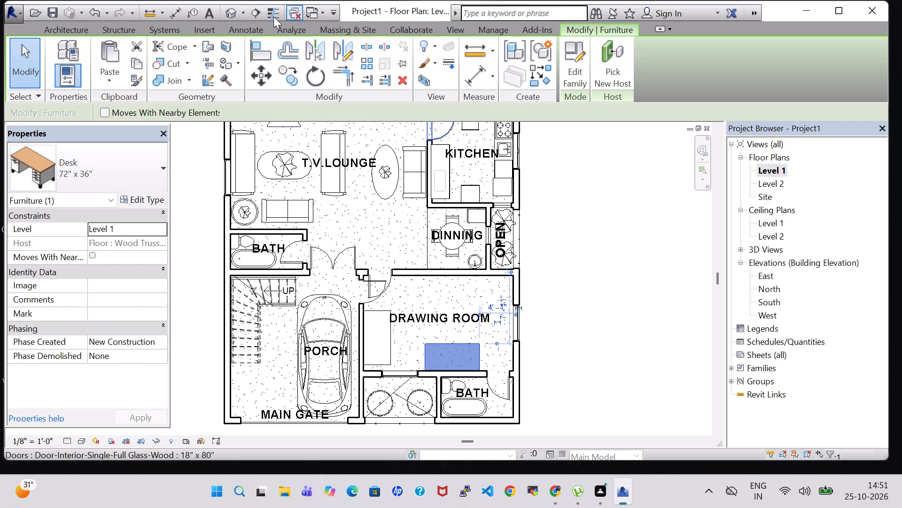
# In the 3D view, rotate the drawing room's porch-side desk by 180 degrees.
pyautogui.click(235, 13)
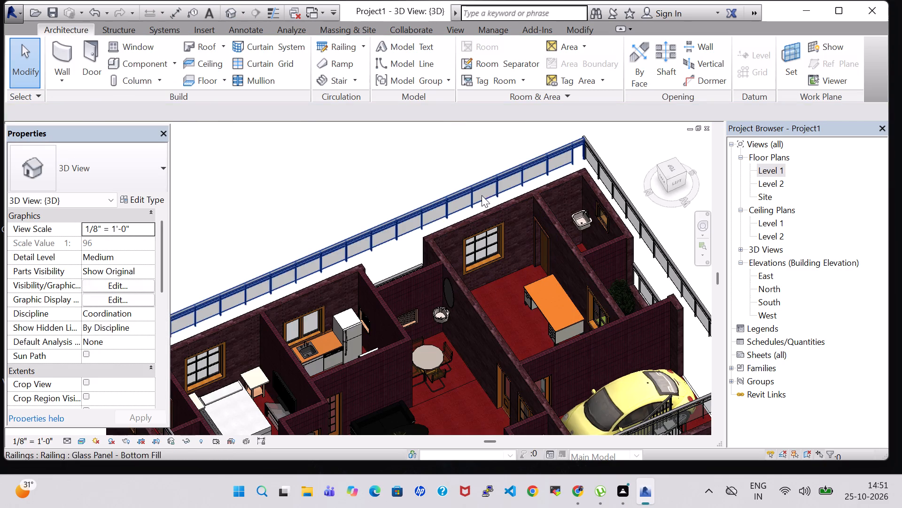
pyautogui.keyDown('shift'); pyautogui.moveTo(417, 154); pyautogui.dragTo(433, 339, button='middle'); pyautogui.keyUp('shift')
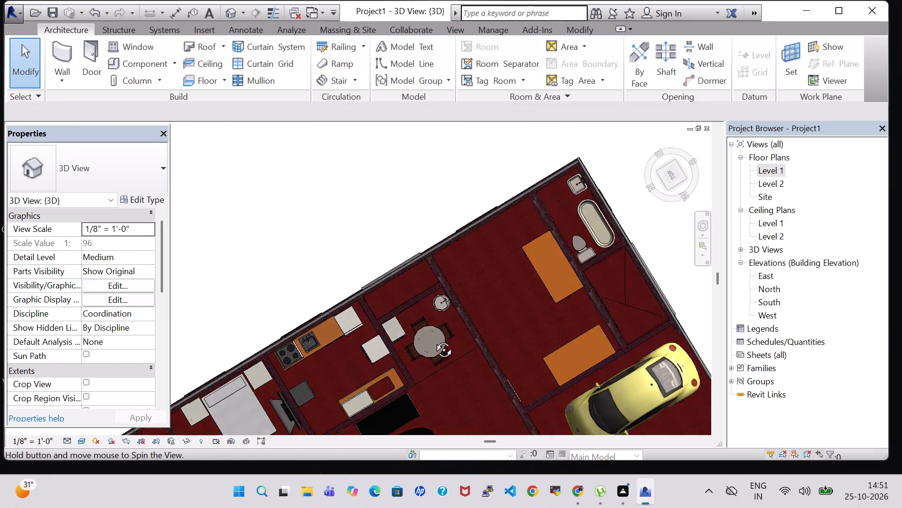
pyautogui.keyDown('shift'); pyautogui.moveTo(433, 339); pyautogui.dragTo(500, 354, button='middle'); pyautogui.keyUp('shift')
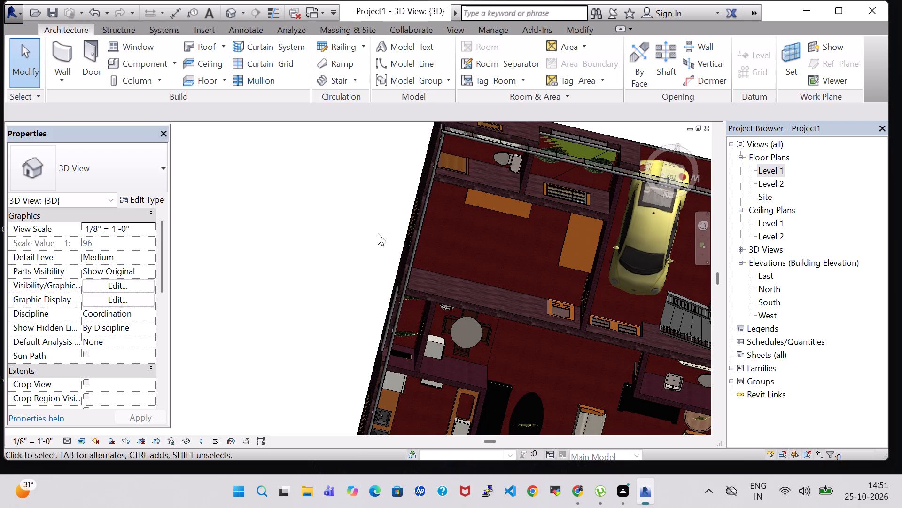
pyautogui.keyDown('shift'); pyautogui.moveTo(373, 238); pyautogui.dragTo(493, 144, button='middle'); pyautogui.keyUp('shift')
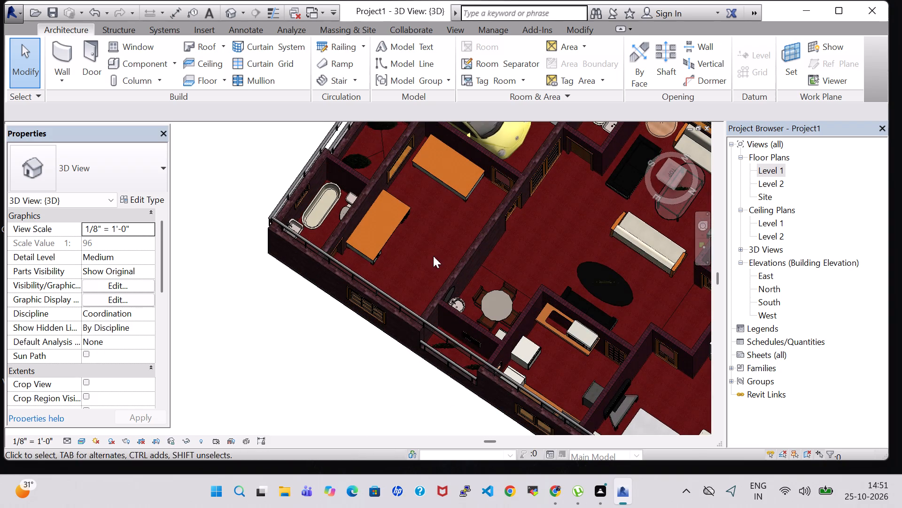
pyautogui.keyDown('shift'); pyautogui.moveTo(425, 250); pyautogui.dragTo(447, 205, button='middle'); pyautogui.keyUp('shift')
pyautogui.click(418, 199)
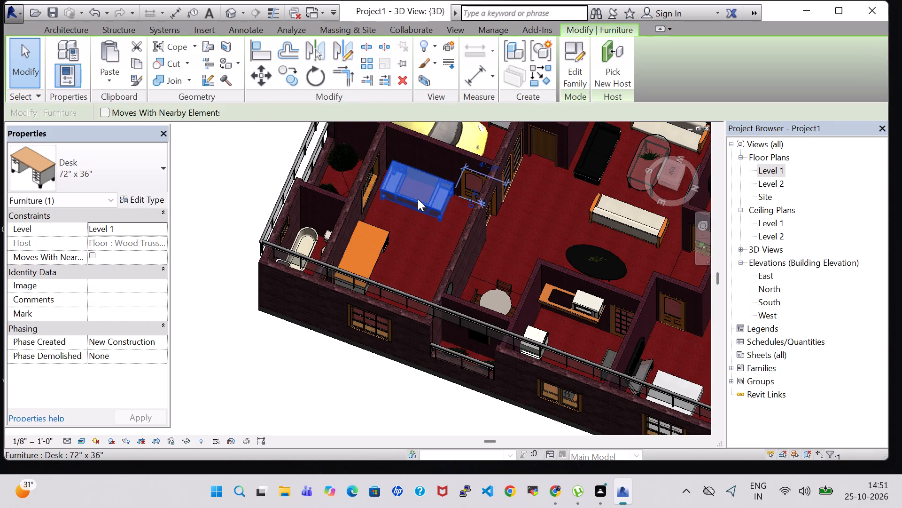
pyautogui.press('space')
pyautogui.press('space')
# Move the rotated porch-side desk back into the drawing room along the porch wall and check its position in the Level 1 floor plan.
pyautogui.press('Right')
pyautogui.press('Right')
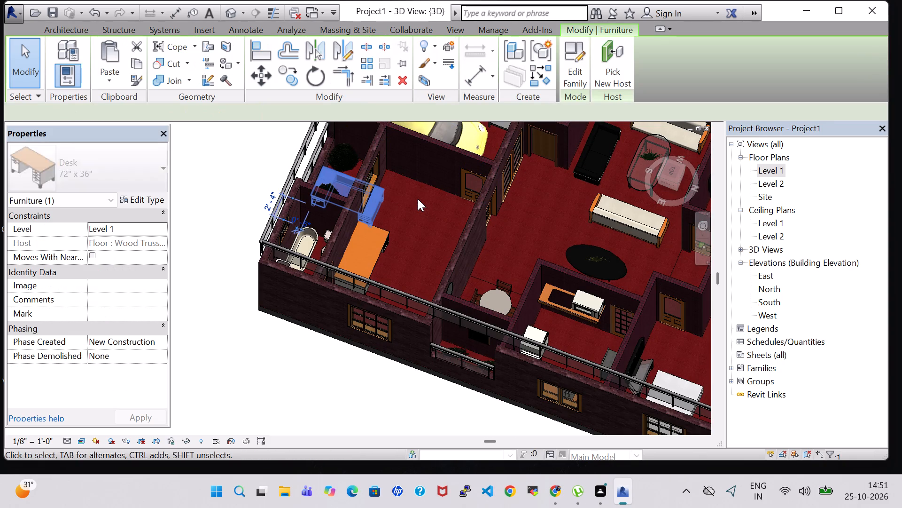
pyautogui.press('Right')
pyautogui.press('Right')
pyautogui.press('Right')
pyautogui.press('Right')
pyautogui.press('Right')
pyautogui.press('Right')
pyautogui.press('Right')
pyautogui.press('Right')
pyautogui.press('Right')
pyautogui.press('Right')
pyautogui.press('Right')
pyautogui.press('Right')
pyautogui.press('Right')
pyautogui.press('Right')
pyautogui.press('Right')
pyautogui.press('Right')
pyautogui.press('Right')
pyautogui.press('Right')
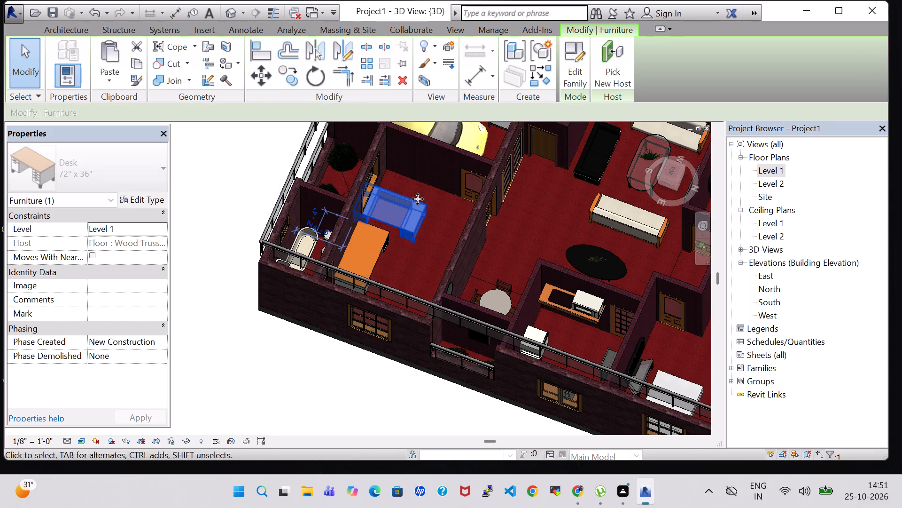
pyautogui.press('Right')
pyautogui.press('Right')
pyautogui.press('Right')
pyautogui.press('Right')
pyautogui.press('Right')
pyautogui.press('Right')
pyautogui.press('Right')
pyautogui.press('Right')
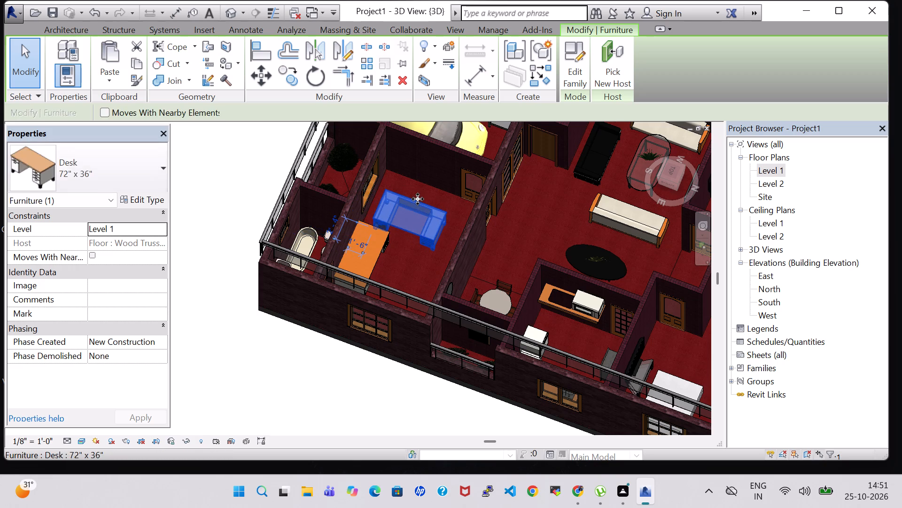
pyautogui.press('Up')
pyautogui.press('Up')
pyautogui.press('Up')
pyautogui.press('Up')
pyautogui.press('Up')
pyautogui.press('Up')
pyautogui.press('Up')
pyautogui.press('Up')
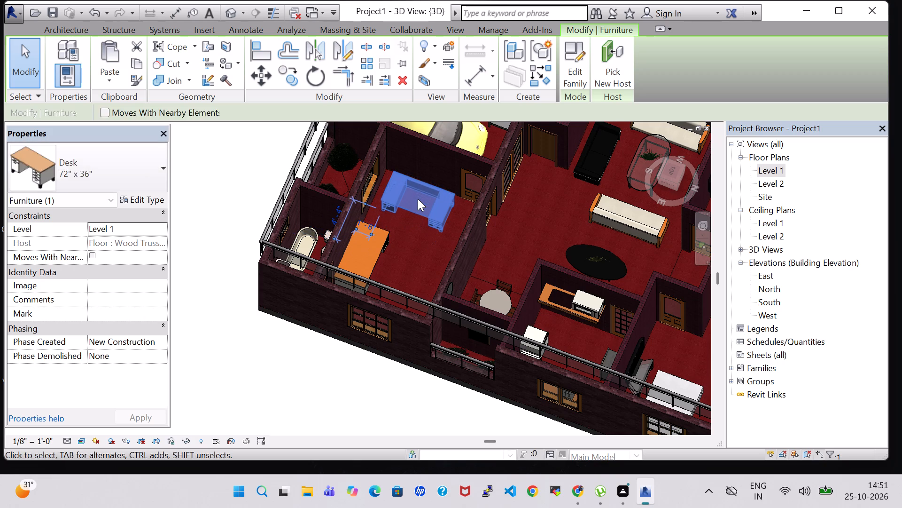
pyautogui.press('Up')
pyautogui.press('Left')
pyautogui.press('Up')
pyautogui.press('Up')
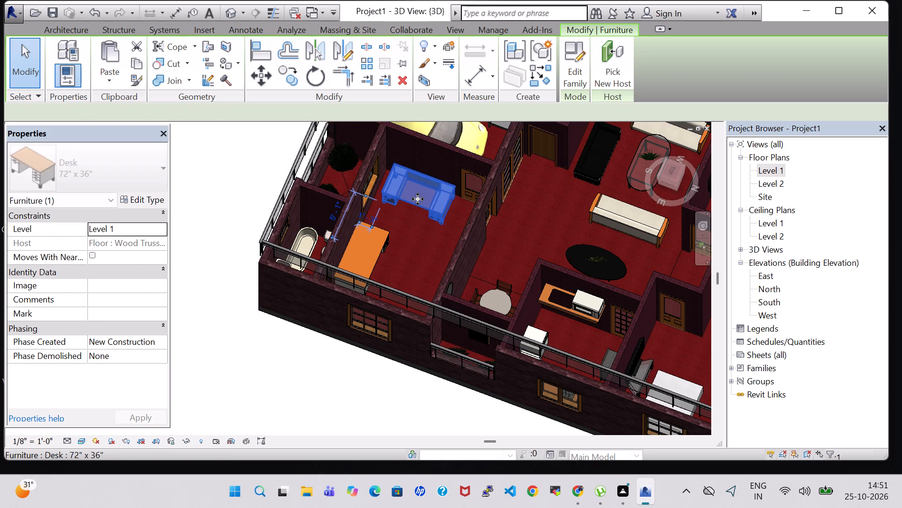
pyautogui.doubleClick(779, 170)
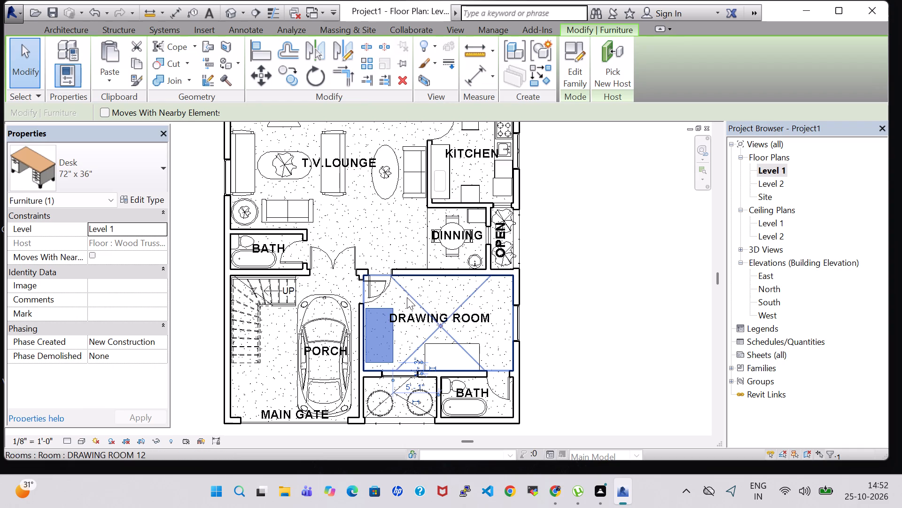
pyautogui.press('Left')
pyautogui.press('Right')
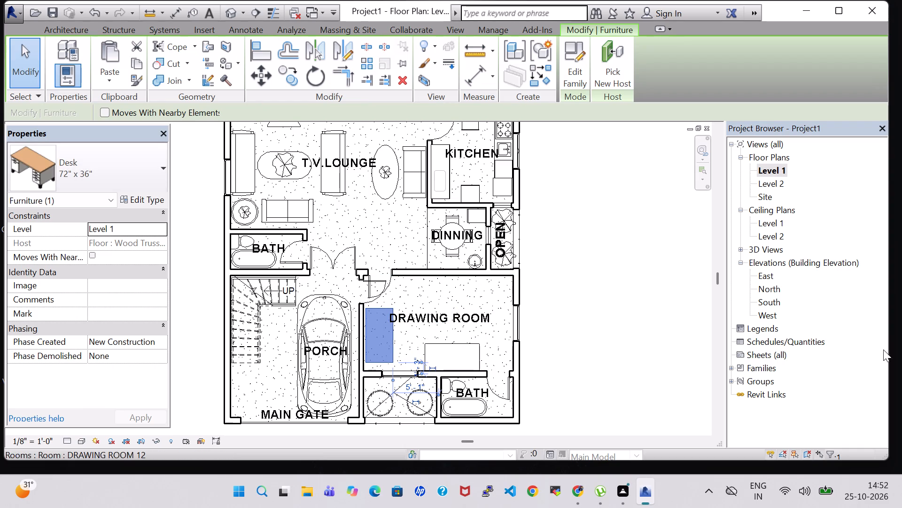
# Nudge the other drawing room desk slightly away from the planting area and bath wall.
pyautogui.click(442, 344)
pyautogui.press('Up')
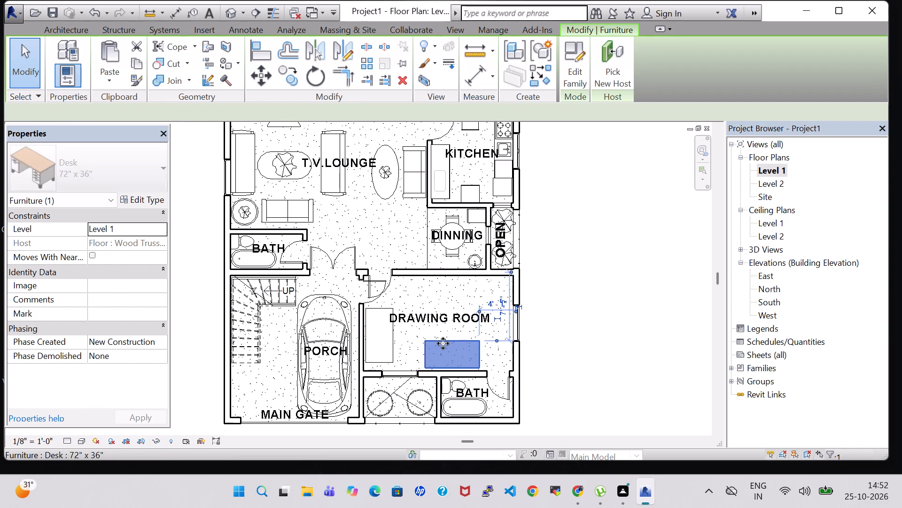
pyautogui.click(568, 288)
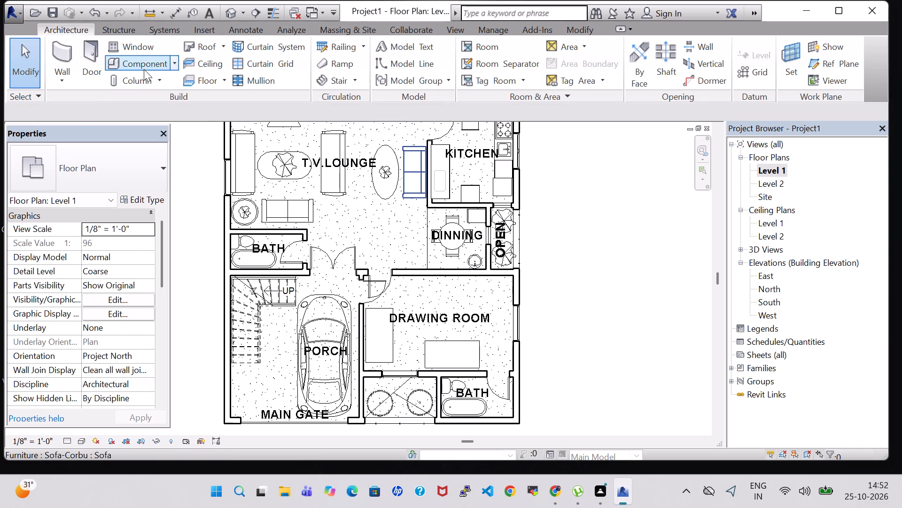
# Load the Chair-Executive family from the Furniture Seating folder of the US Imperial library.
pyautogui.click(144, 65)
pyautogui.click(576, 74)
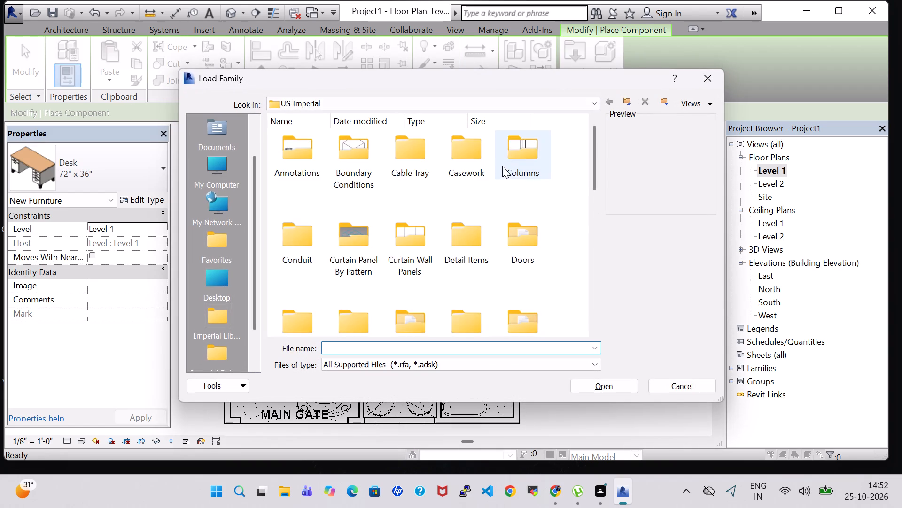
pyautogui.scroll(-1, 502, 167)
pyautogui.doubleClick(525, 179)
pyautogui.doubleClick(327, 147)
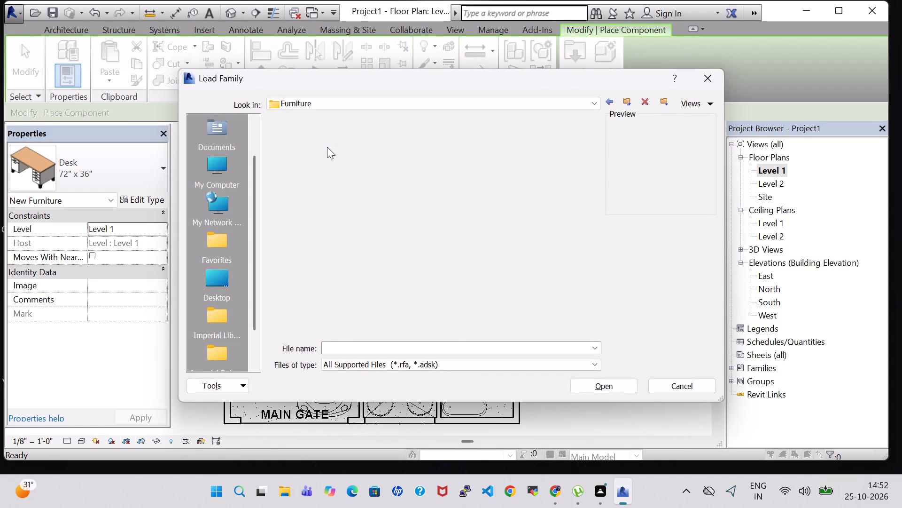
pyautogui.click(310, 231)
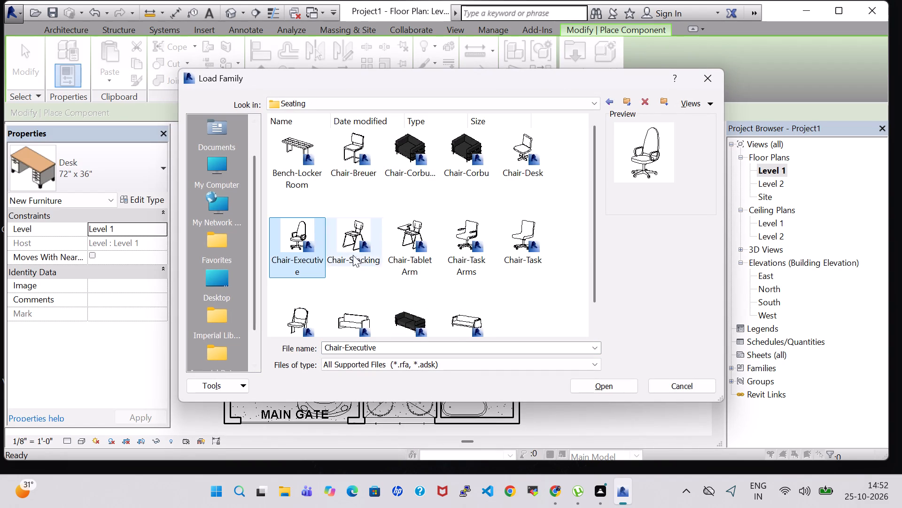
pyautogui.click(607, 381)
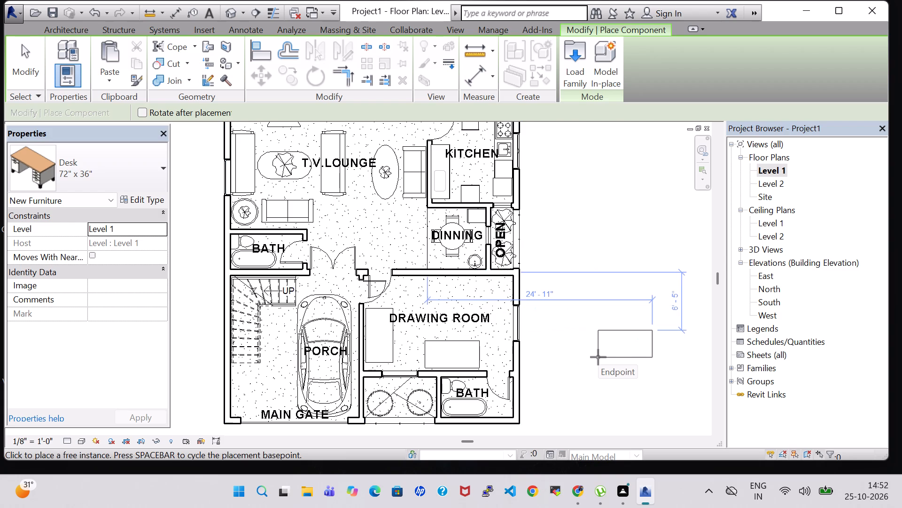
pyautogui.press('Escape')
# Place a Chair-Executive facing the porch-side desk, about 4'-11" from the drawing room's porch wall.
pyautogui.click(127, 61)
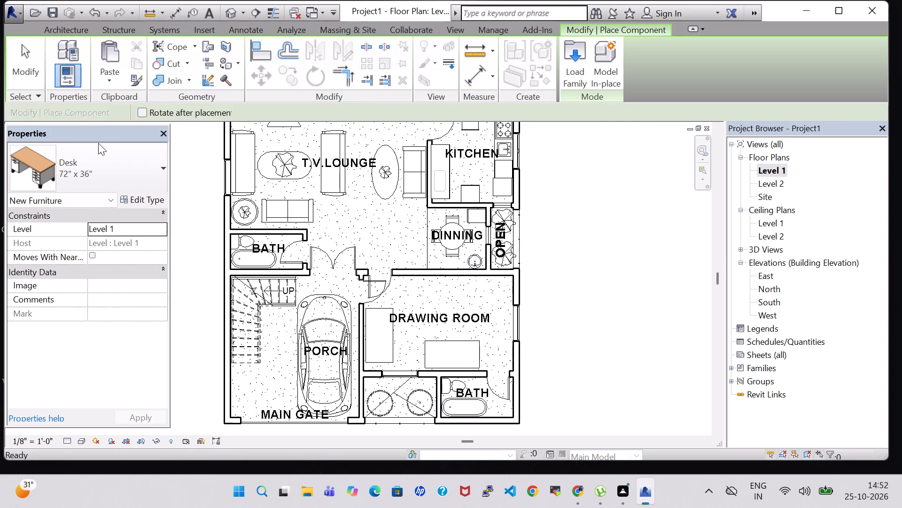
pyautogui.click(96, 161)
pyautogui.write('CH')
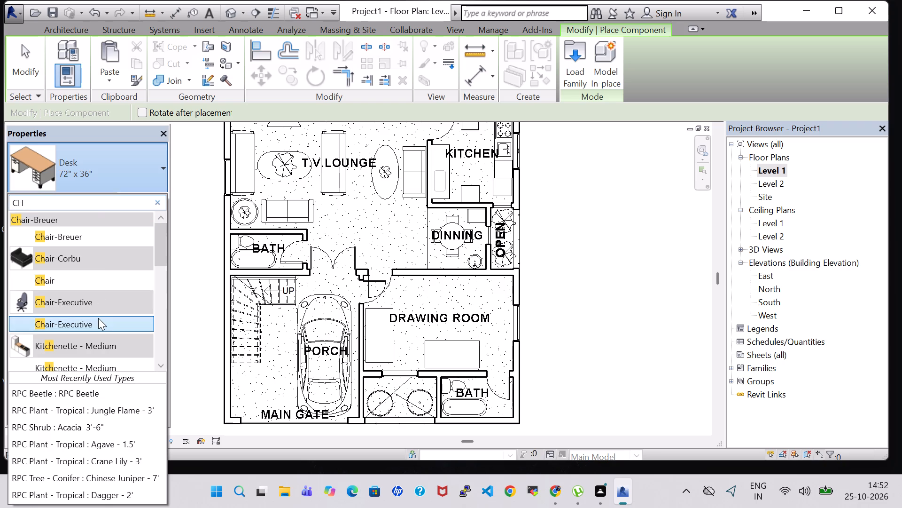
pyautogui.click(98, 319)
pyautogui.scroll(5, 426, 313)
pyautogui.press('space')
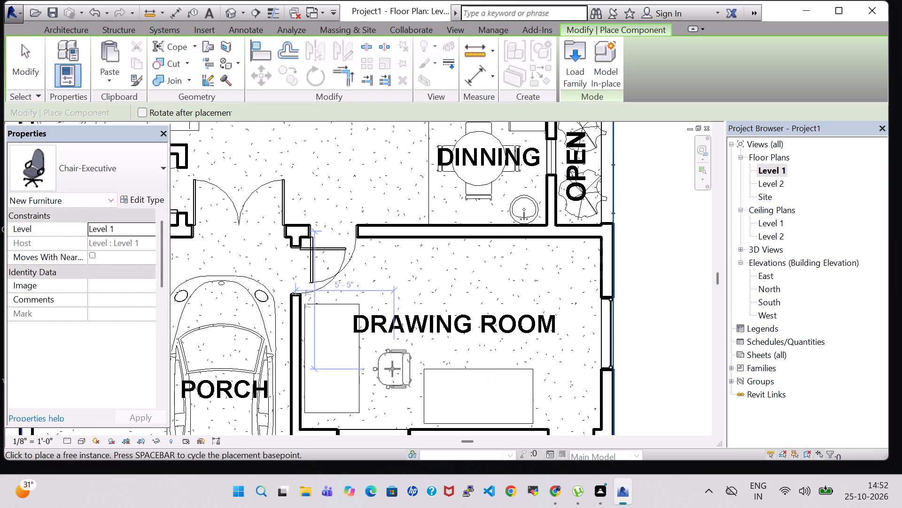
pyautogui.click(385, 353)
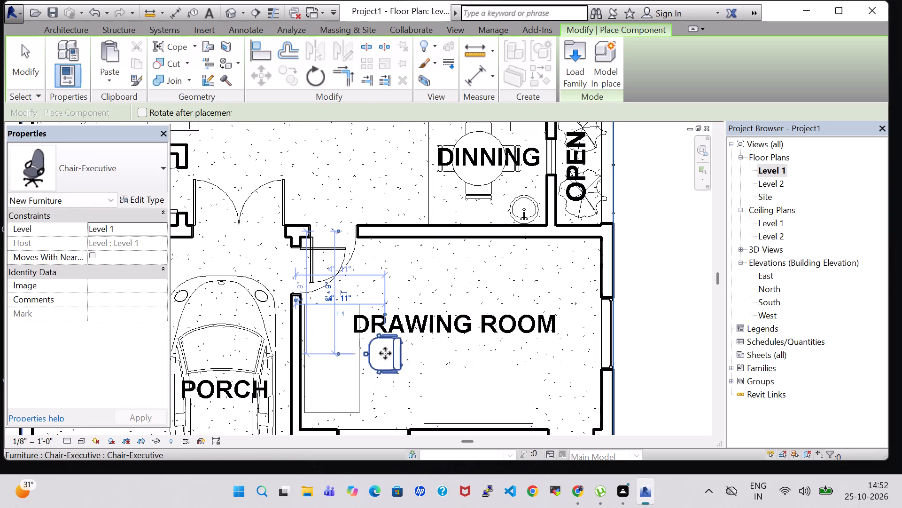
# Place a second Chair-Executive, turned 90 degrees, facing the other desk about 9'-9" from the porch wall.
pyautogui.press('space')
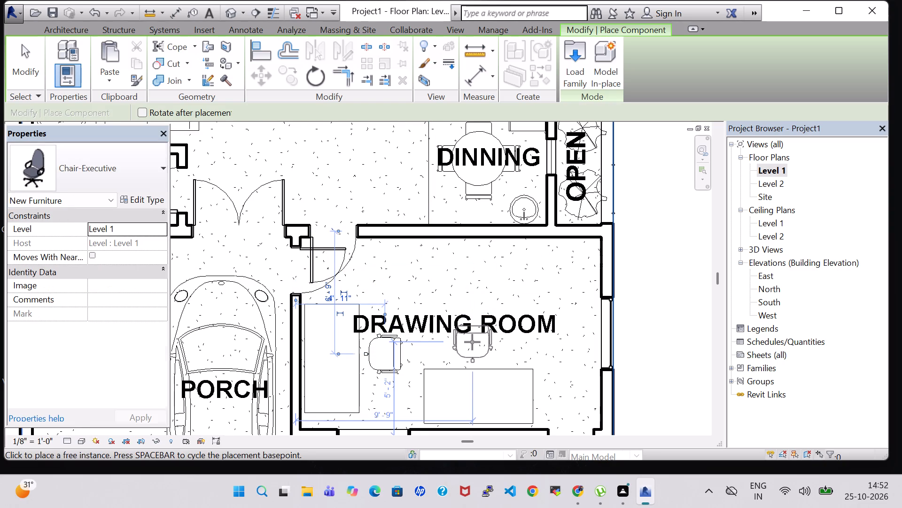
pyautogui.click(472, 342)
pyautogui.press('Escape')
pyautogui.press('Escape')
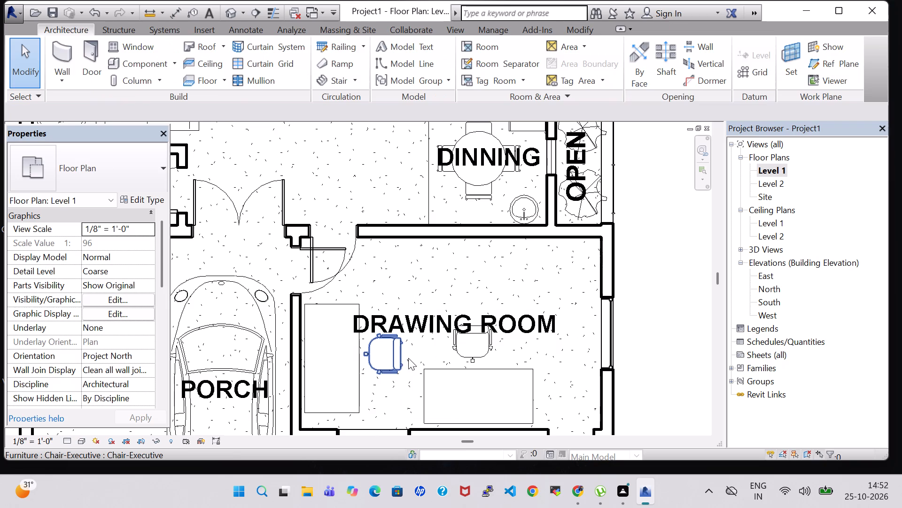
# Nudge the Chair-Executive at the porch-side desk slightly closer to that desk.
pyautogui.click(401, 355)
pyautogui.press('Left')
pyautogui.press('Left')
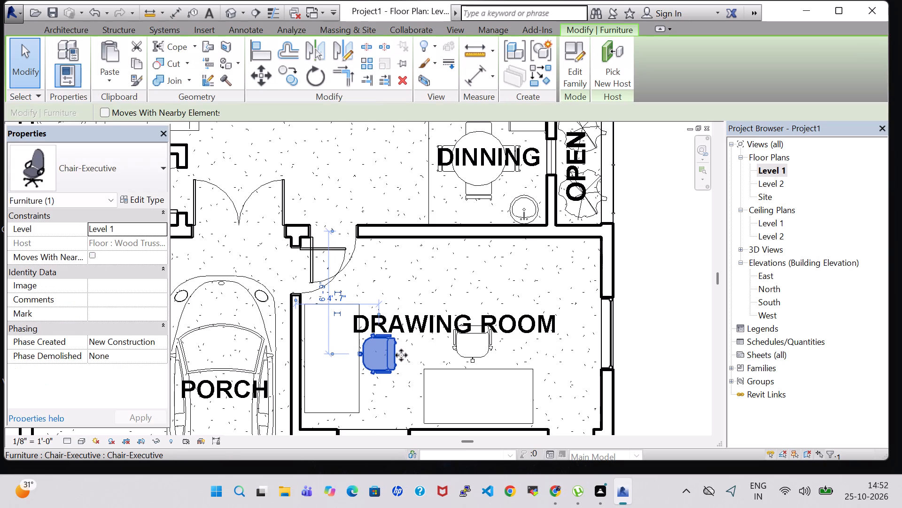
pyautogui.press('Right')
# Nudge the second Chair-Executive closer to the drawing room desk beside the planting area and bath wall.
pyautogui.click(478, 342)
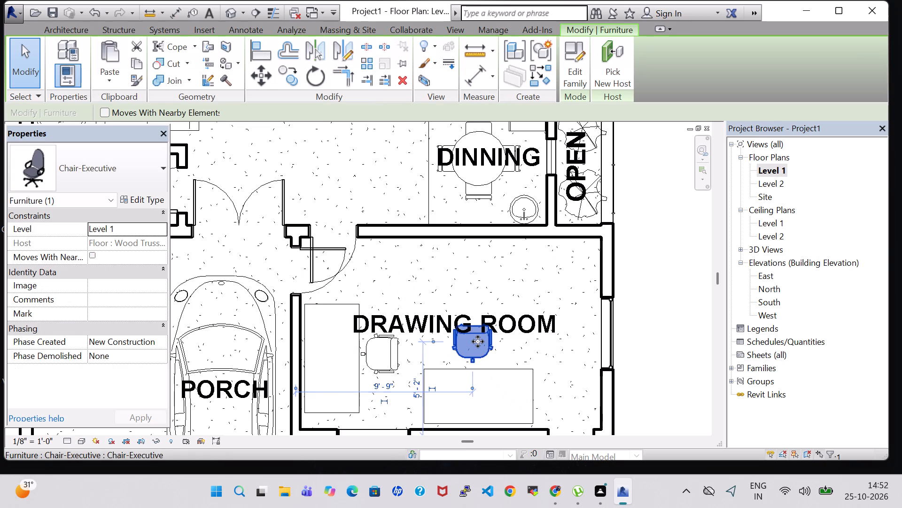
pyautogui.press('Down')
pyautogui.press('Down')
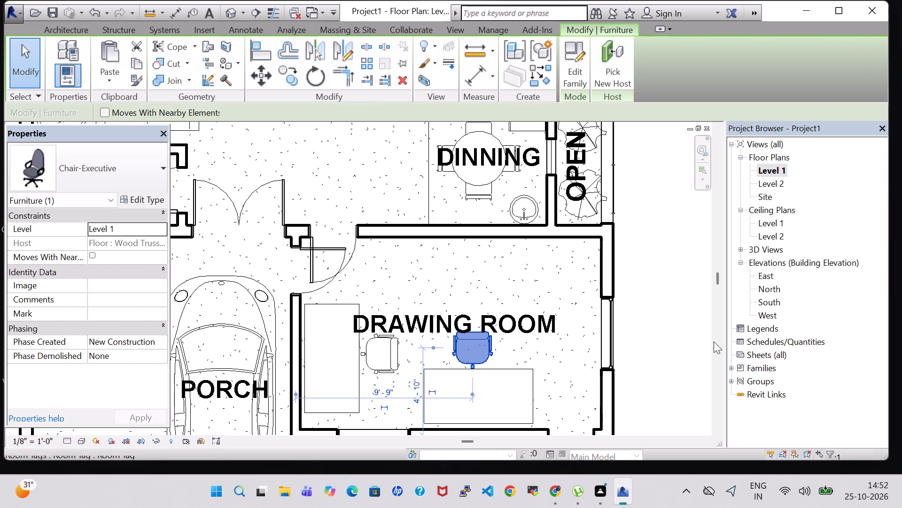
pyautogui.click(652, 327)
pyautogui.scroll(-2, 652, 327)
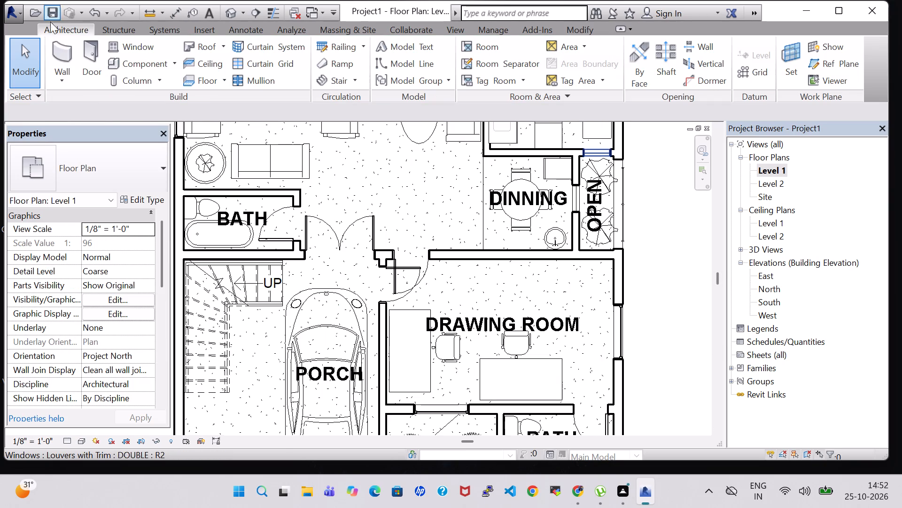
# Examine the drawing room desks and chairs in the 3D view and return to the Level 1 floor plan.
pyautogui.click(123, 58)
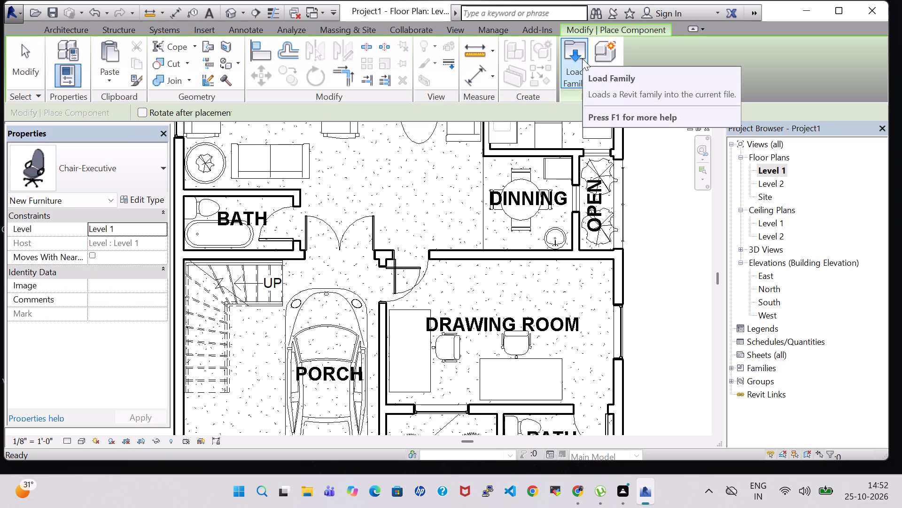
pyautogui.click(237, 15)
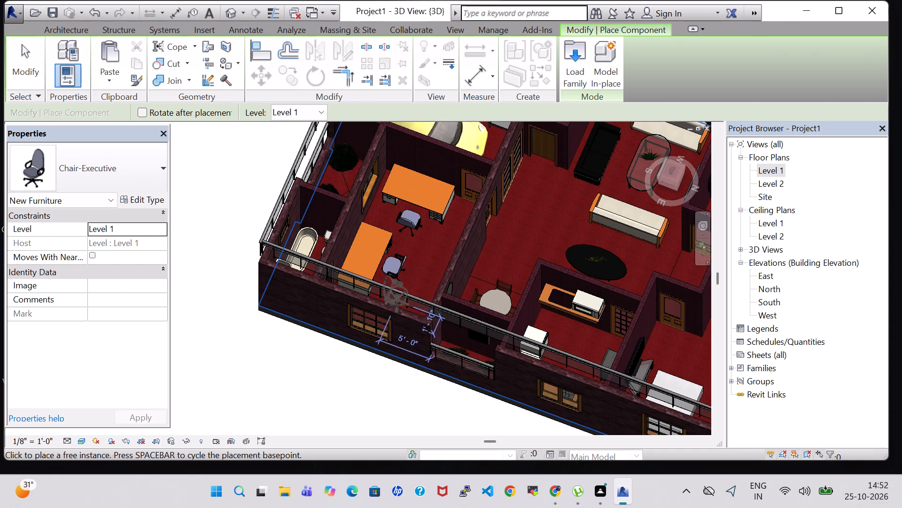
pyautogui.press('Escape')
pyautogui.press('Escape')
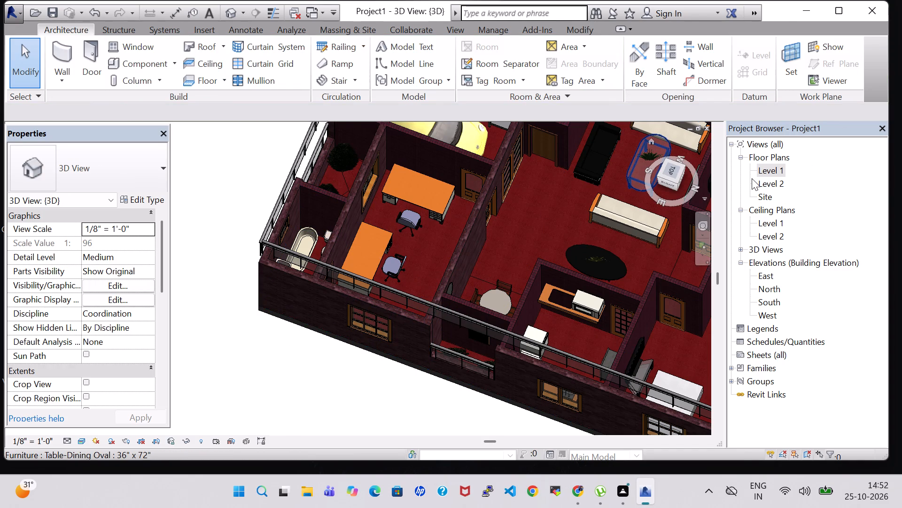
pyautogui.scroll(-1, 440, 237)
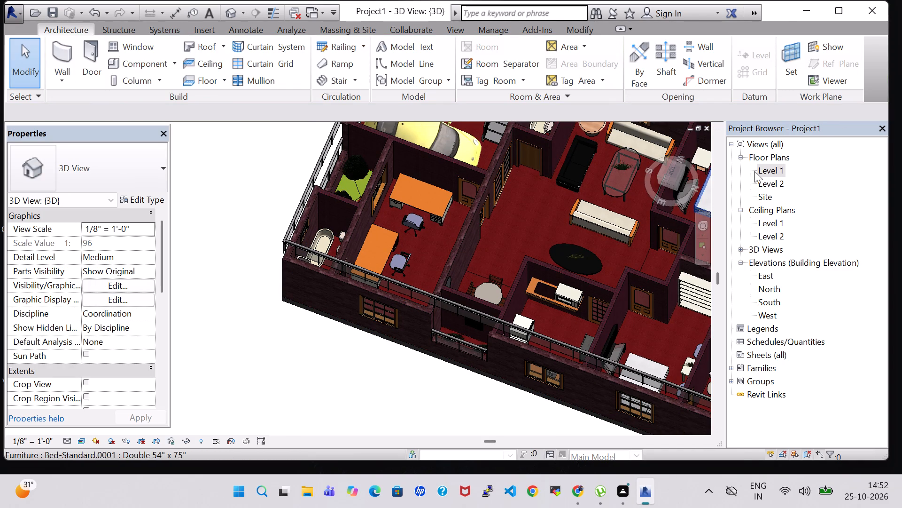
pyautogui.doubleClick(773, 171)
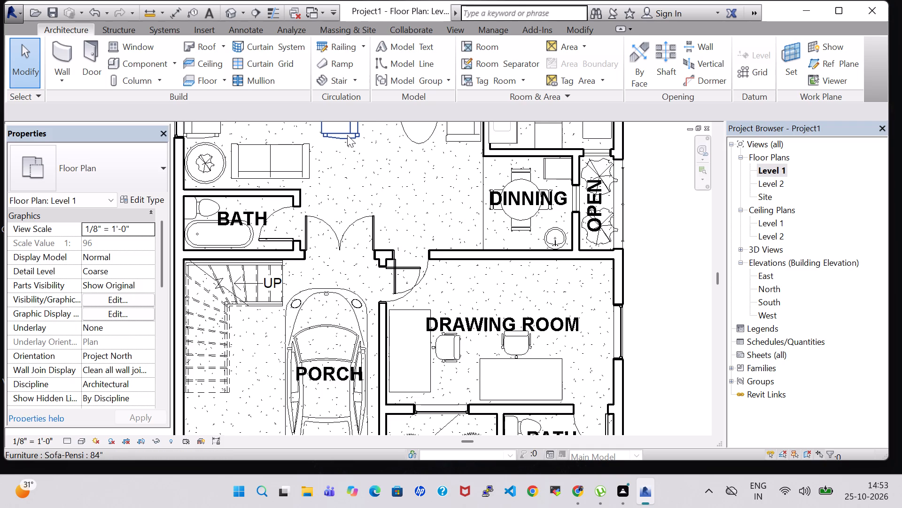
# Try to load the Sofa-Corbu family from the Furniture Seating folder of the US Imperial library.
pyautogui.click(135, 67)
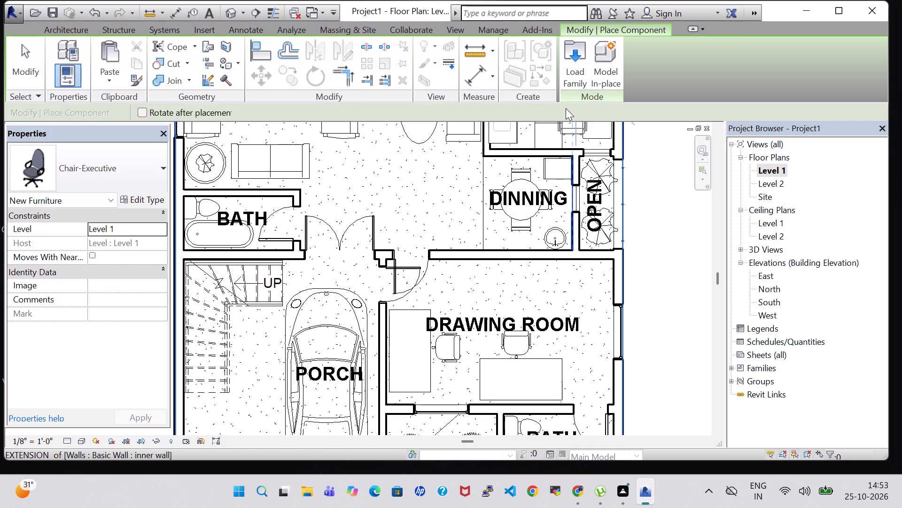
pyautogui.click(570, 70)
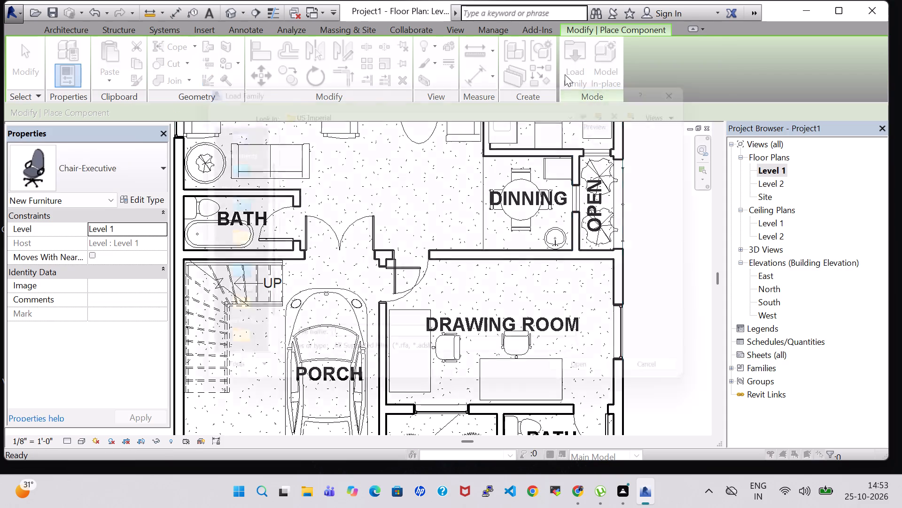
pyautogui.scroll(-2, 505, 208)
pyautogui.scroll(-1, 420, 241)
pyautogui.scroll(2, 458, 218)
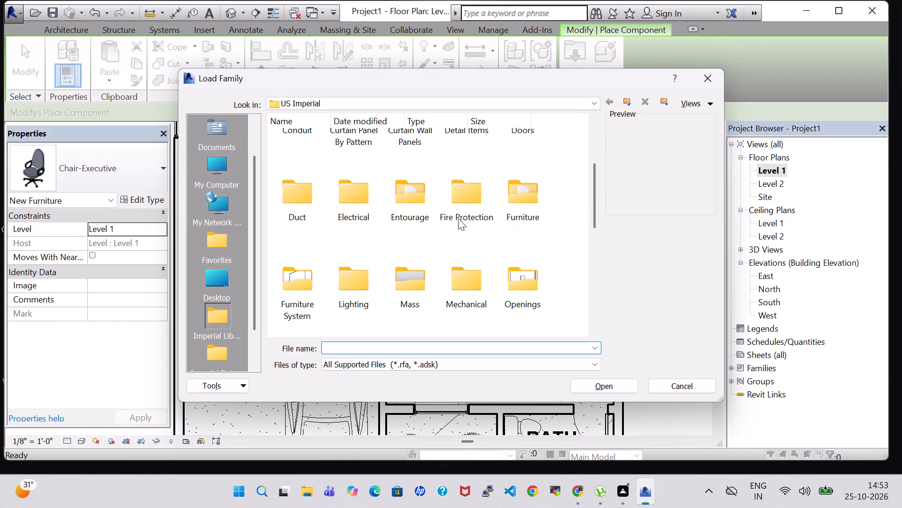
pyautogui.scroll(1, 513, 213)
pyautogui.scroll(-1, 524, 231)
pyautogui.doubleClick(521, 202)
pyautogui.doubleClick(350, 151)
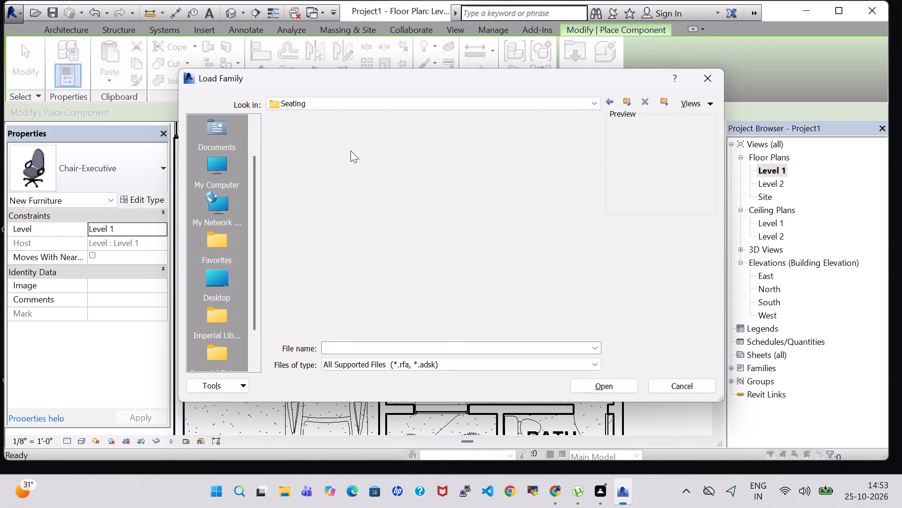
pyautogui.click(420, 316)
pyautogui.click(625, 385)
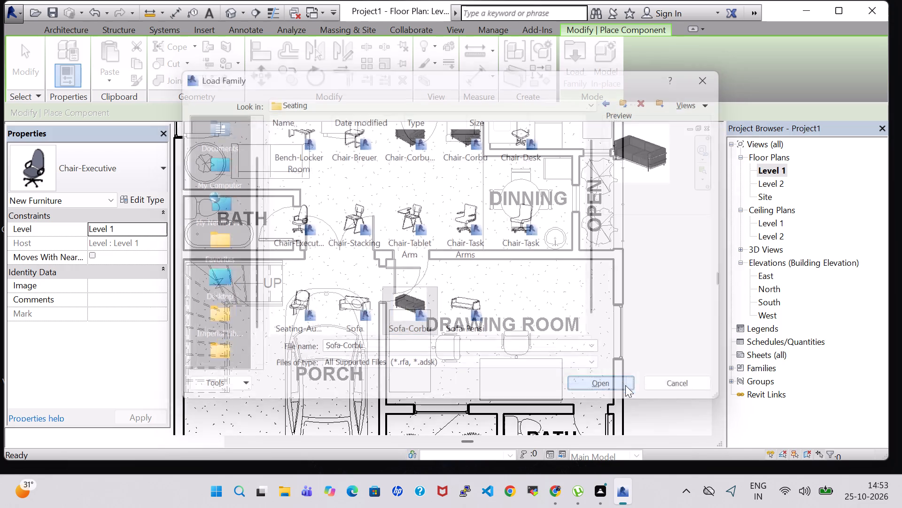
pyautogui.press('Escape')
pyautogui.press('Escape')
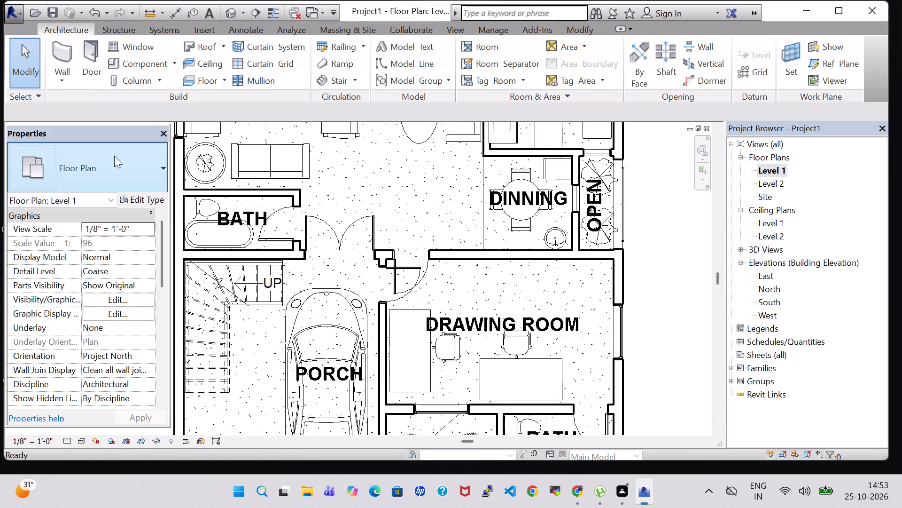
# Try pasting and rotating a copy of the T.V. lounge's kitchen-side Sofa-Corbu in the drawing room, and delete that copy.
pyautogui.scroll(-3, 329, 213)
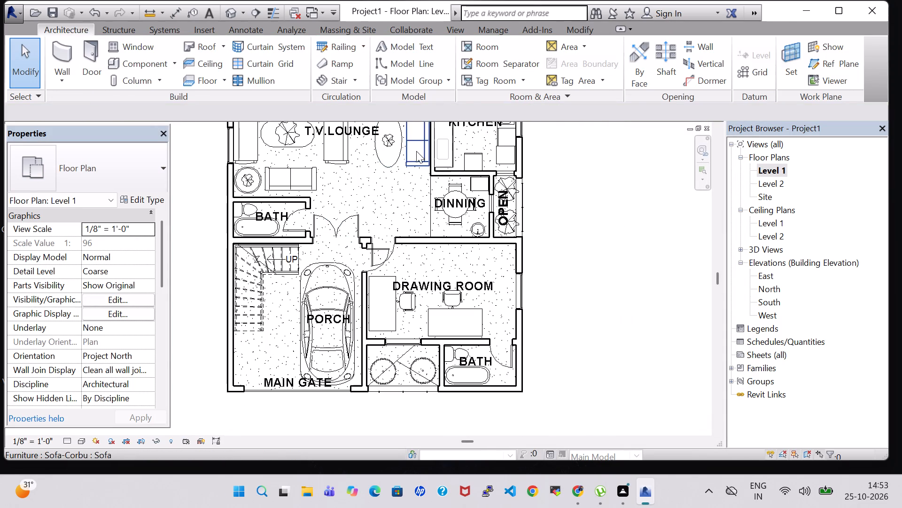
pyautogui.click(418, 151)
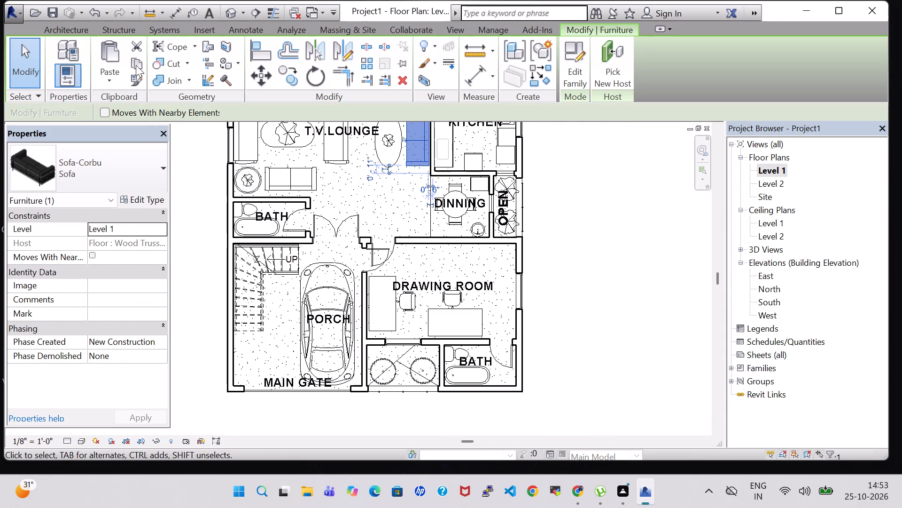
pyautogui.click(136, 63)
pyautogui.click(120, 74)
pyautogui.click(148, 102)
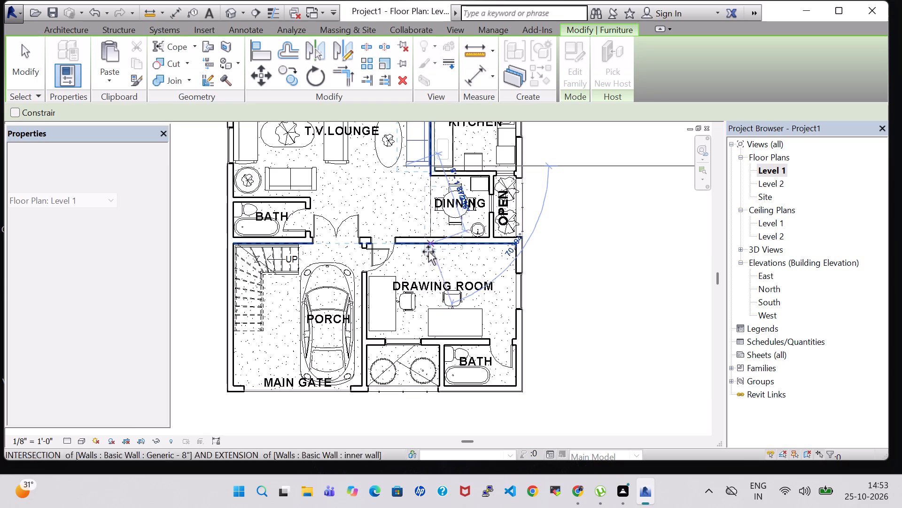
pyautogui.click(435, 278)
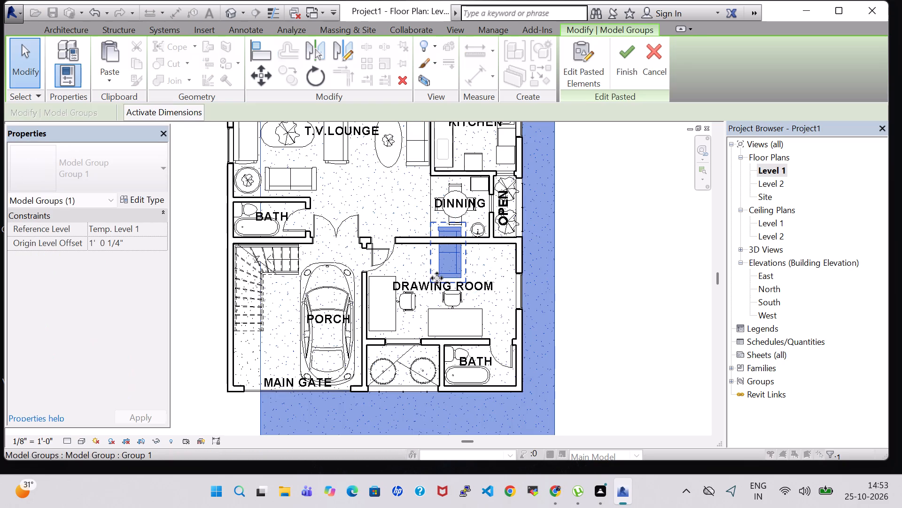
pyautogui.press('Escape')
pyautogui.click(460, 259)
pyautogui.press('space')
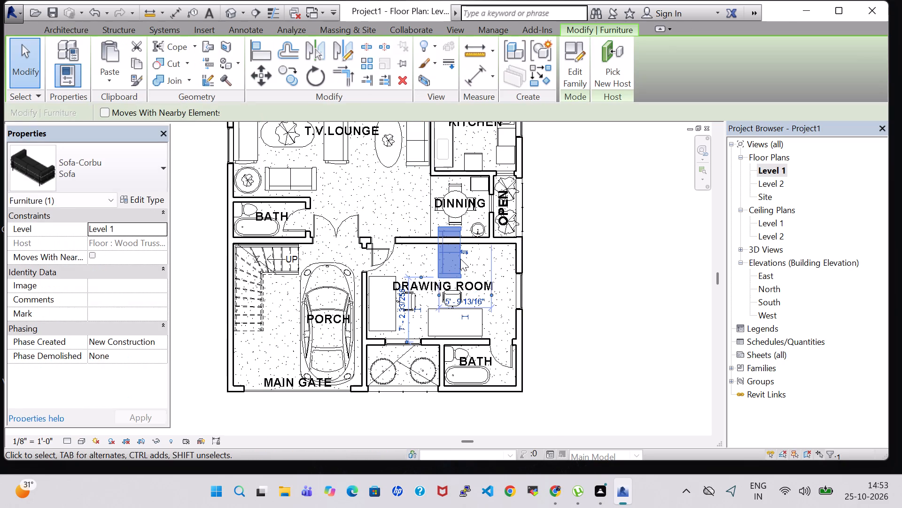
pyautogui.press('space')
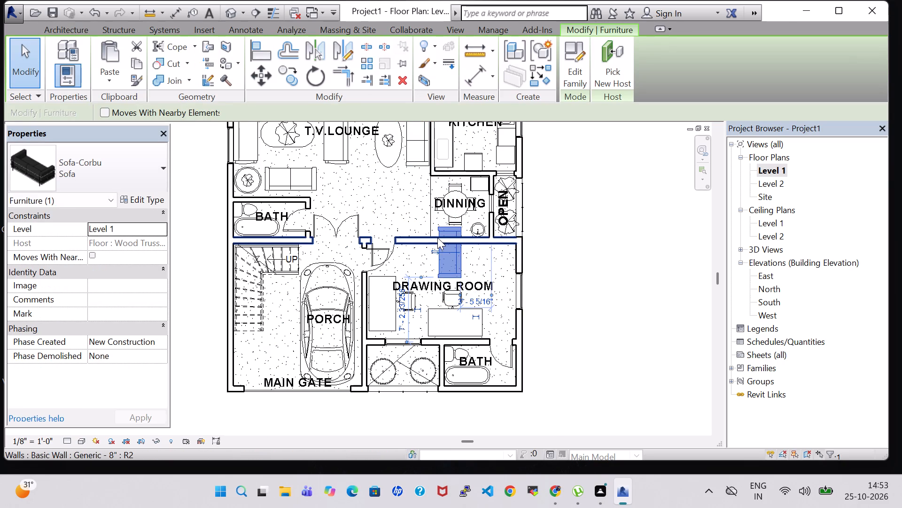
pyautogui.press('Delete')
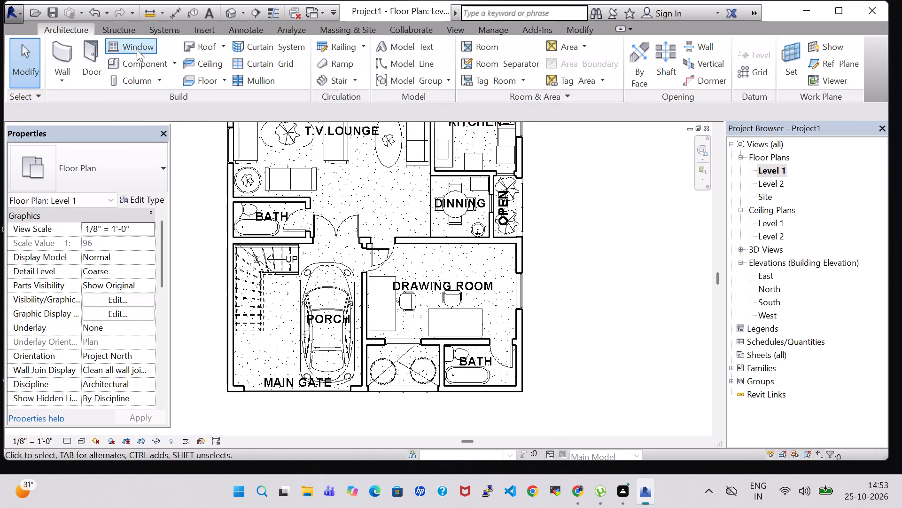
# Place a rotated Sofa-Corbu against the drawing room's exterior window wall, about 4'-6" from the bath wall.
pyautogui.click(138, 56)
pyautogui.click(100, 167)
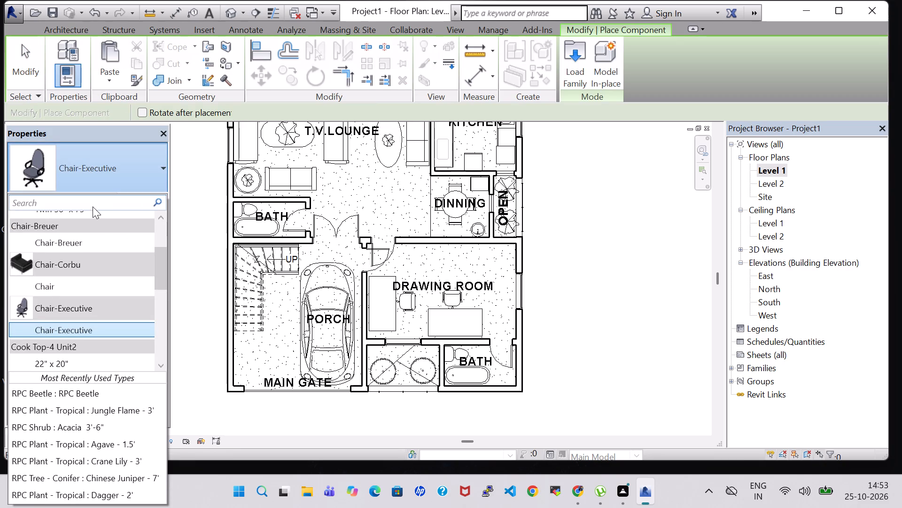
pyautogui.write('SOFA')
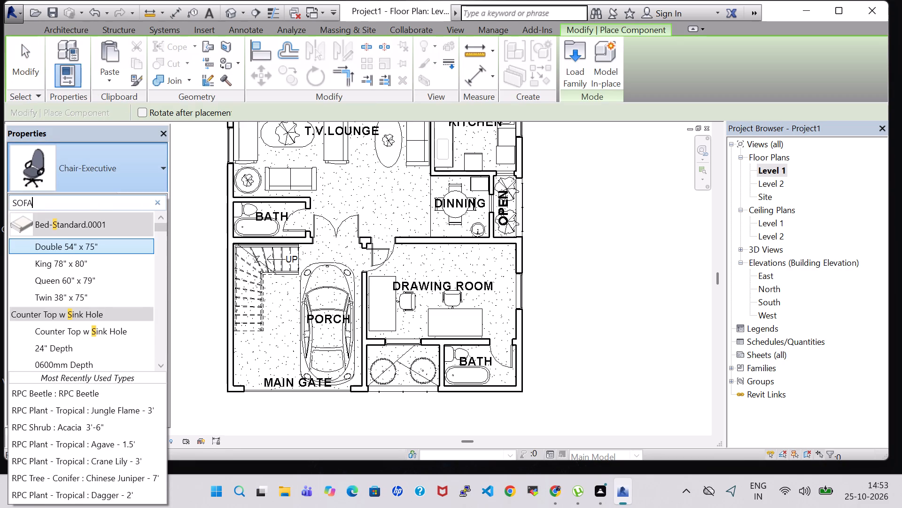
pyautogui.click(100, 312)
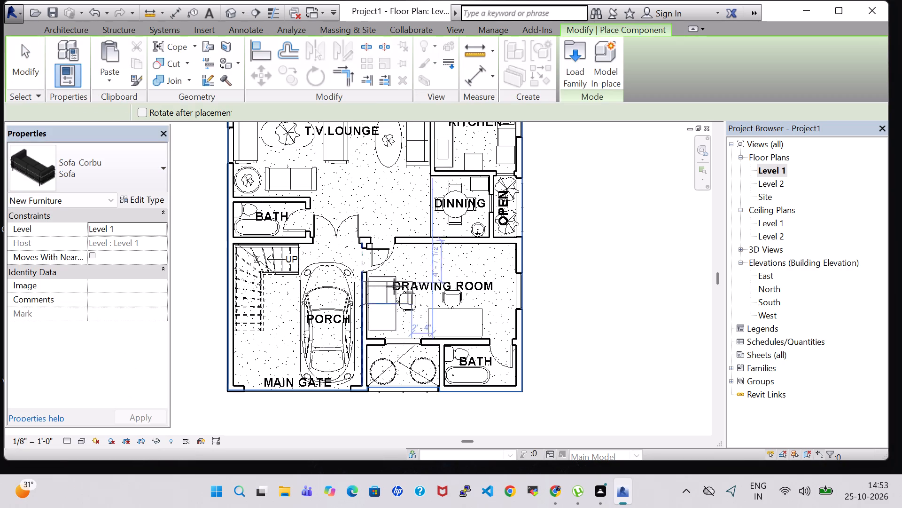
pyautogui.scroll(4, 429, 261)
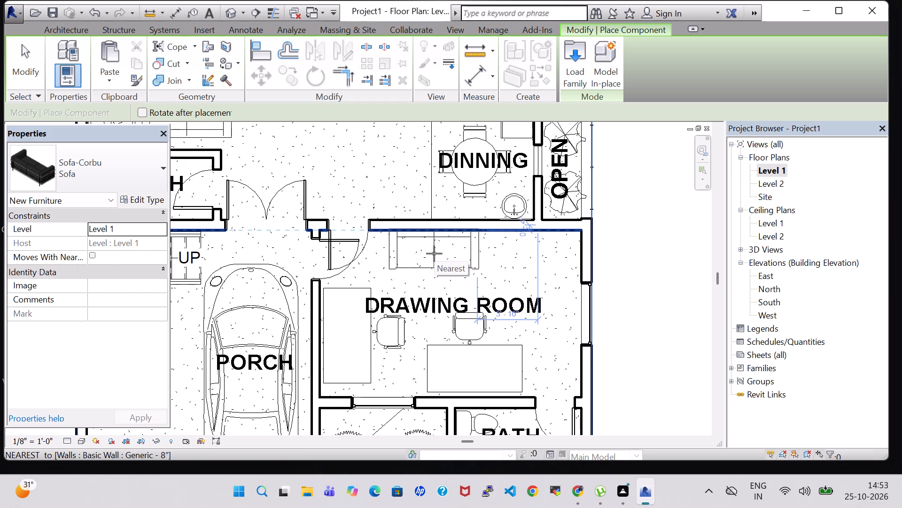
pyautogui.press('space')
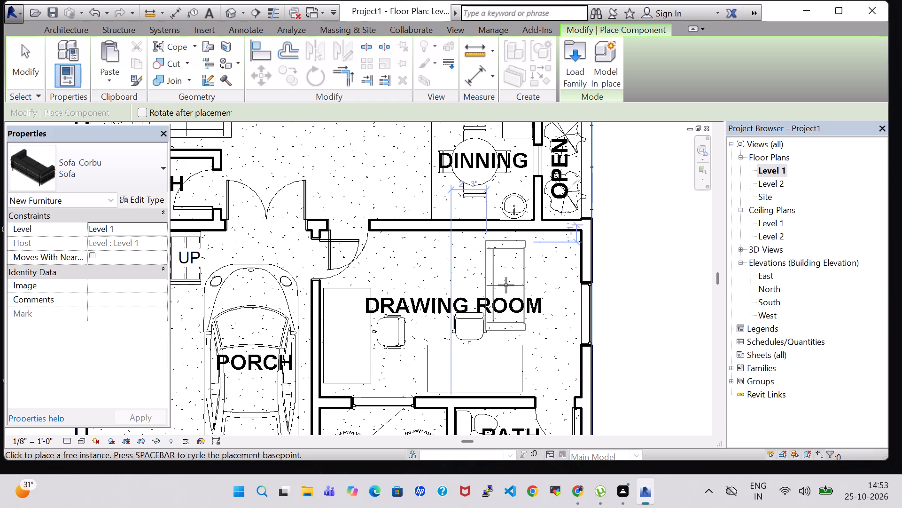
pyautogui.press('space')
pyautogui.press('space')
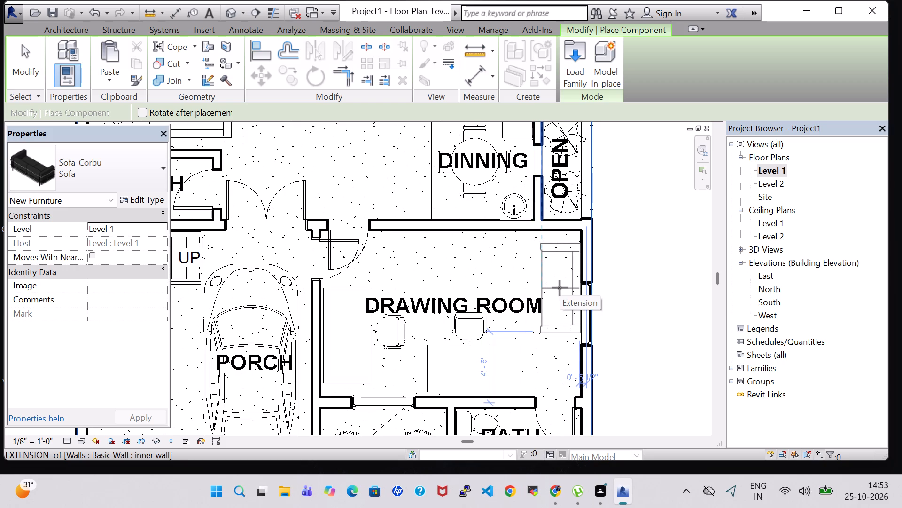
pyautogui.click(560, 288)
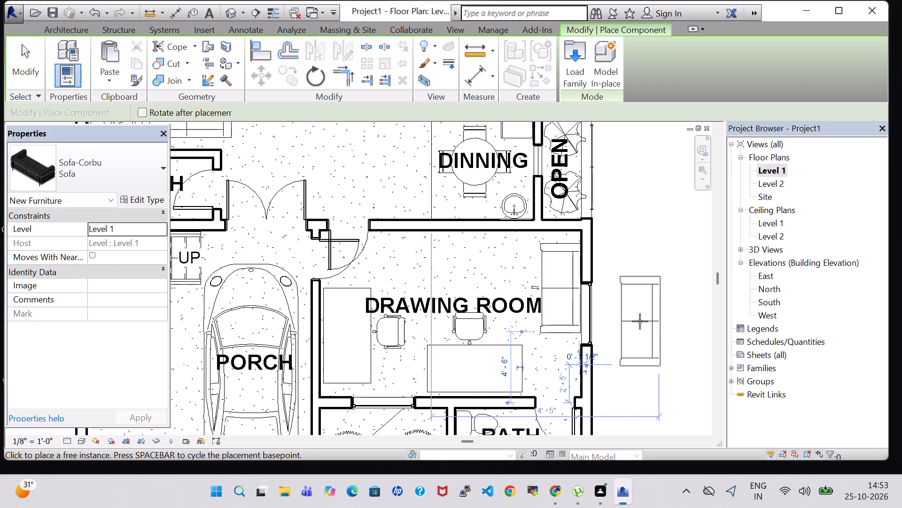
pyautogui.press('Escape')
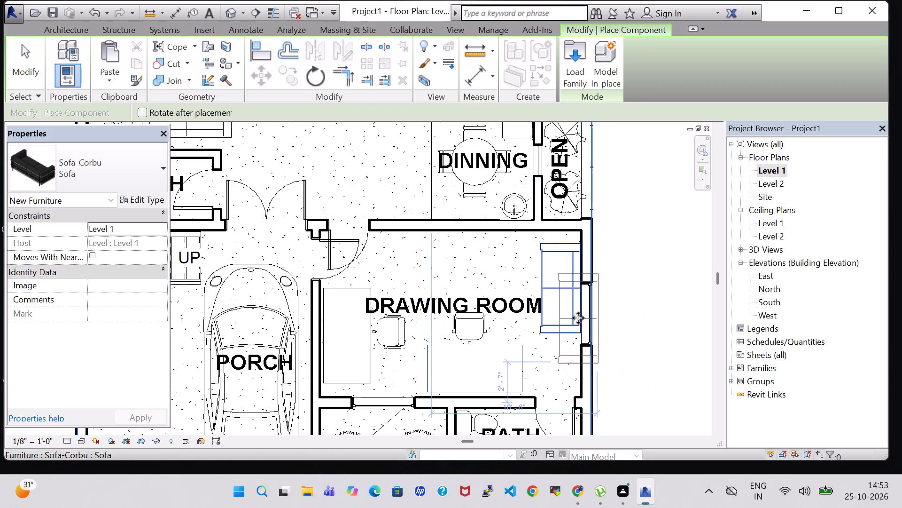
pyautogui.press('Escape')
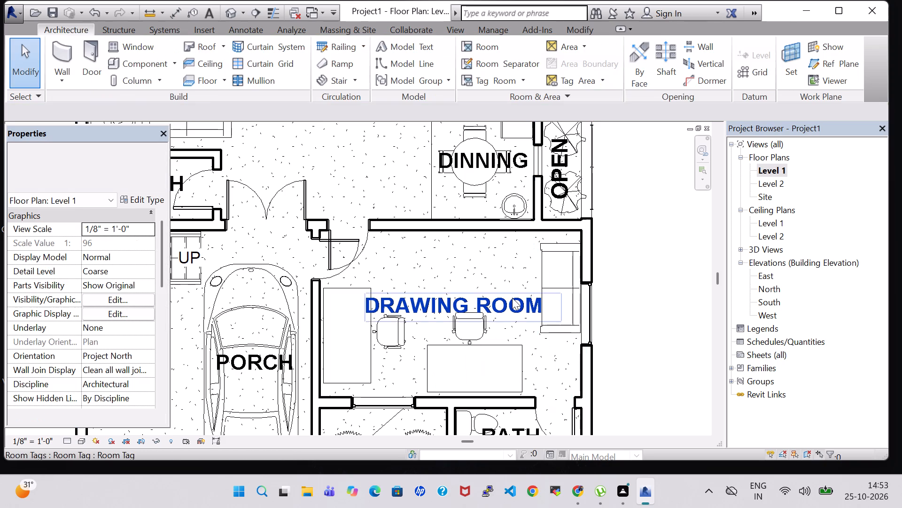
pyautogui.press('Escape')
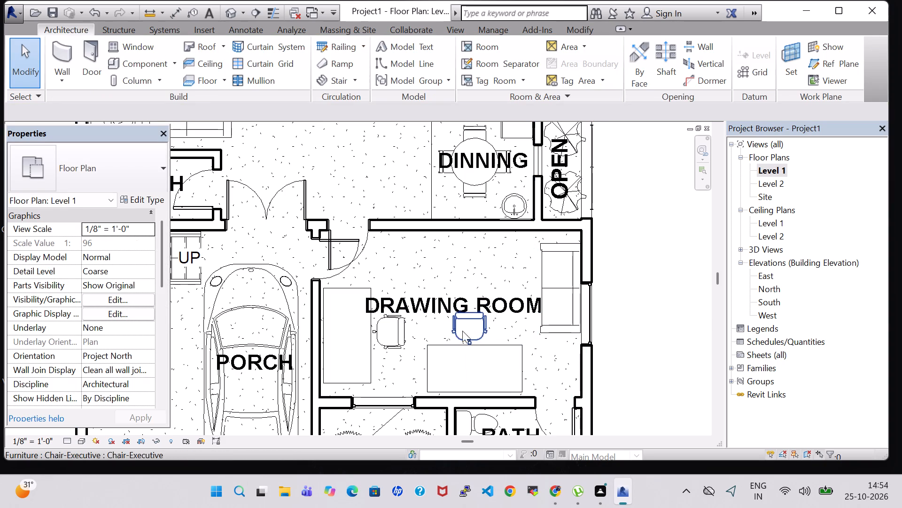
# Move both drawing room executive chairs outside the exterior window wall, clear of the desks.
pyautogui.click(394, 329)
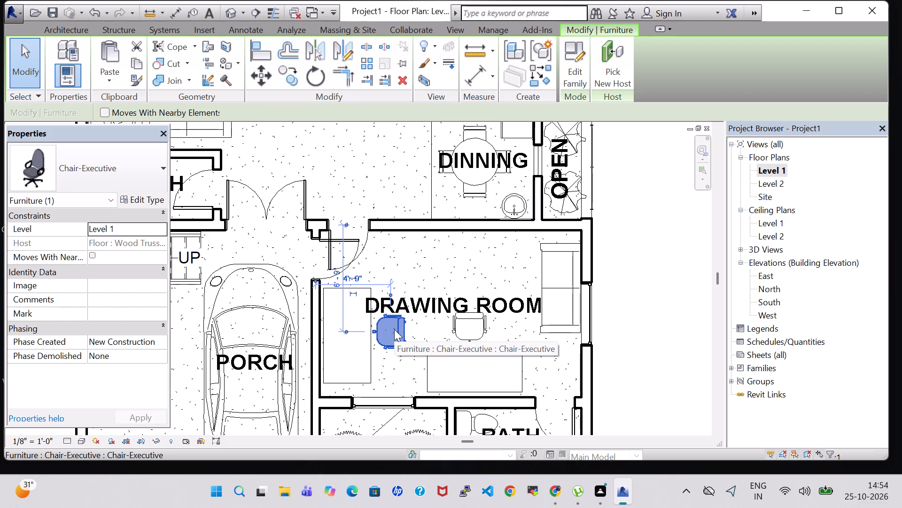
pyautogui.moveTo(399, 341); pyautogui.dragTo(513, 335)
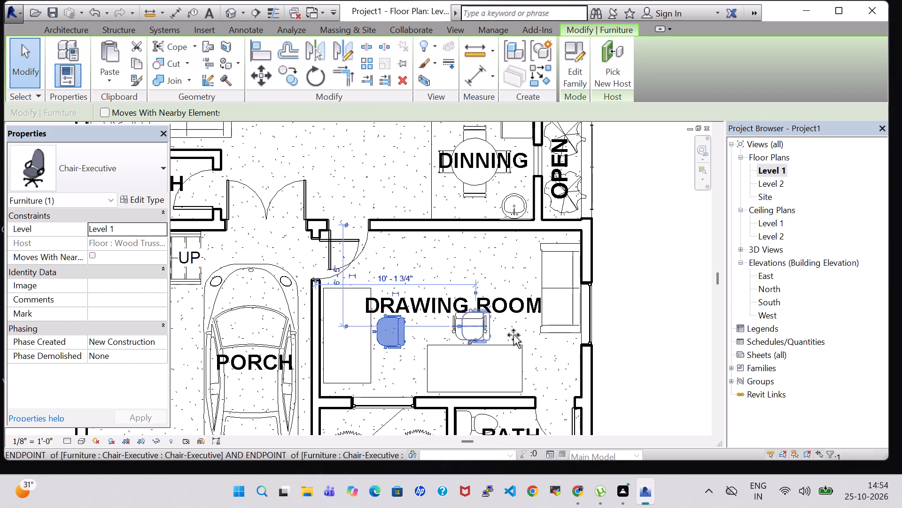
pyautogui.moveTo(513, 335); pyautogui.dragTo(626, 325)
pyautogui.moveTo(473, 319); pyautogui.dragTo(657, 354)
pyautogui.doubleClick(364, 344)
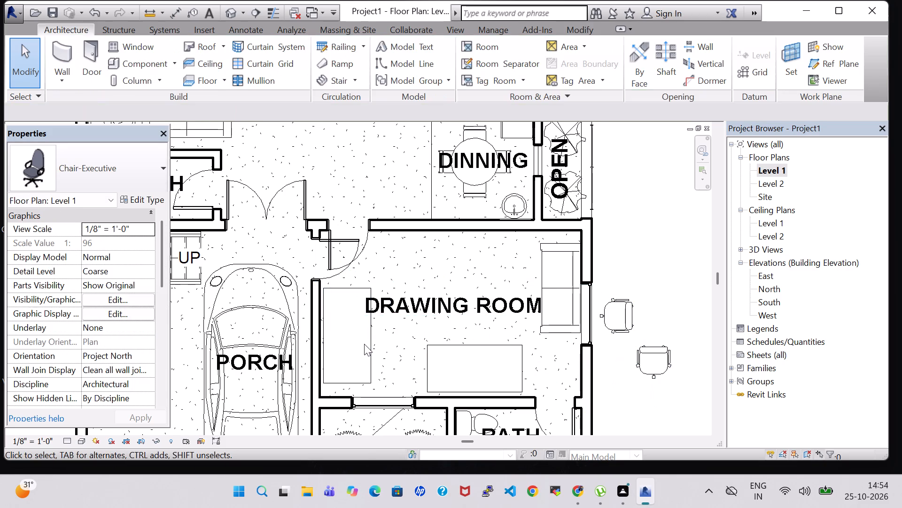
# Move the porch-side desk away from the porch wall and slightly toward the dining side, leaving room for a chair.
pyautogui.click(373, 343)
pyautogui.press('Right')
pyautogui.press('Right')
pyautogui.press('Right')
pyautogui.press('Right')
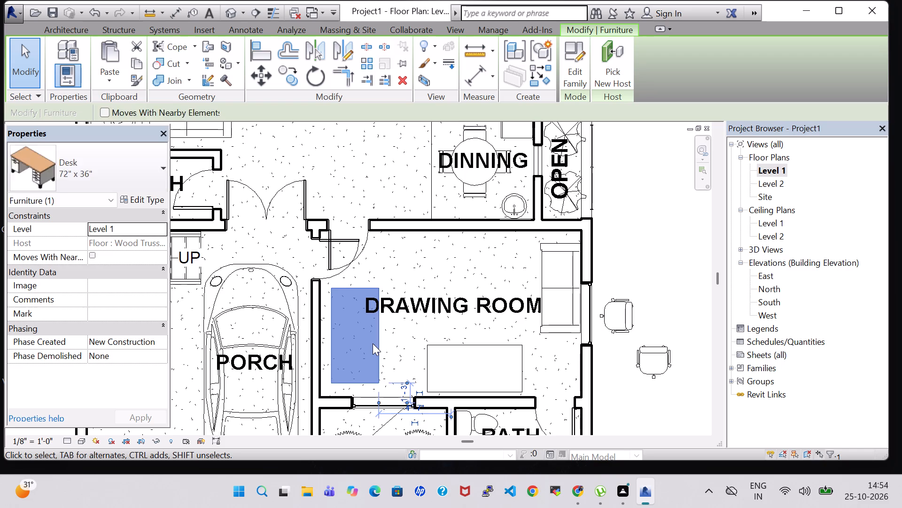
pyautogui.press('Right')
pyautogui.press('Right')
pyautogui.press('Right')
pyautogui.press('Right')
pyautogui.press('Right')
pyautogui.press('Right')
pyautogui.press('Right')
pyautogui.press('Right')
pyautogui.press('Right')
pyautogui.press('Right')
pyautogui.press('Right')
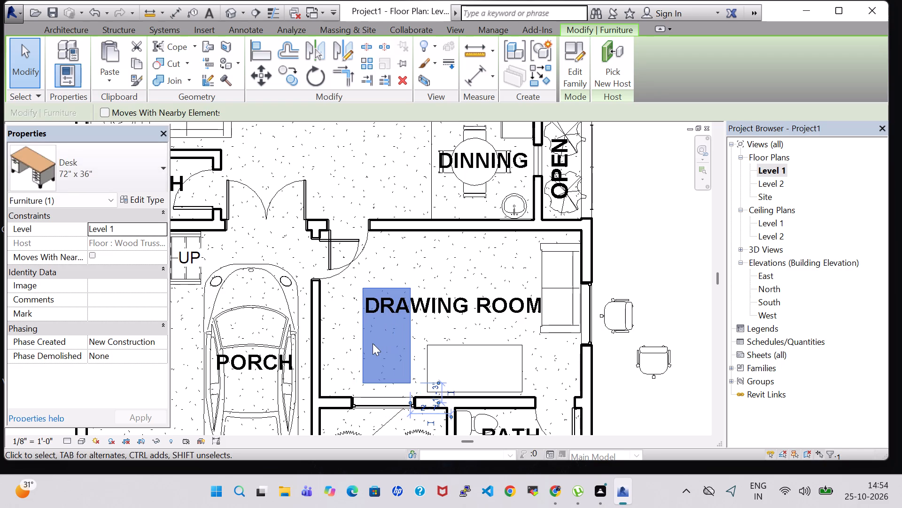
pyautogui.press('Up')
pyautogui.press('Up')
pyautogui.press('Up')
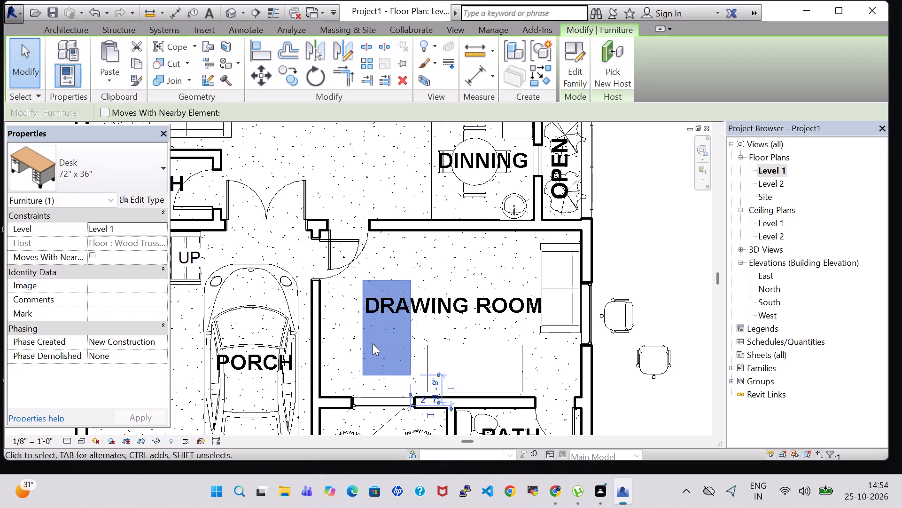
# Rotate the executive chair nearest the exterior window wall by 180 degrees and place it between the porch wall and the porch-side desk.
pyautogui.click(627, 315)
pyautogui.press('space')
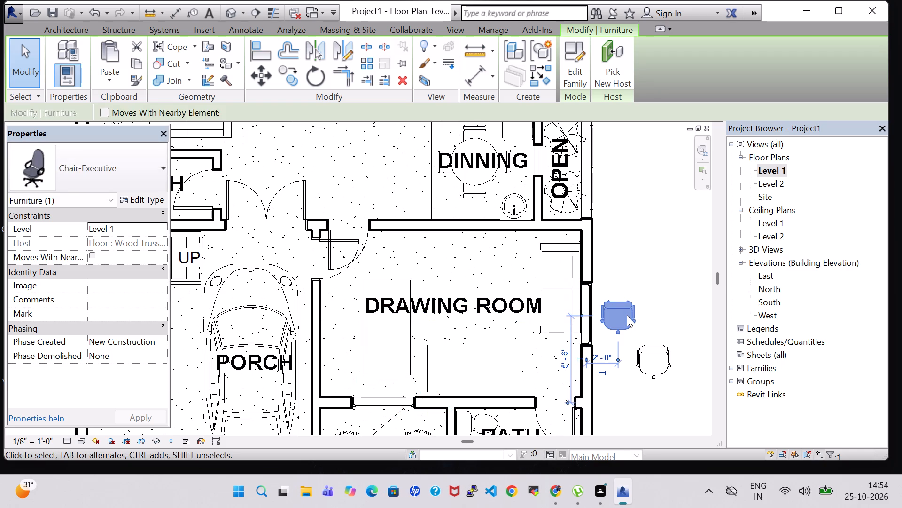
pyautogui.press('space')
pyautogui.moveTo(616, 314); pyautogui.dragTo(554, 320)
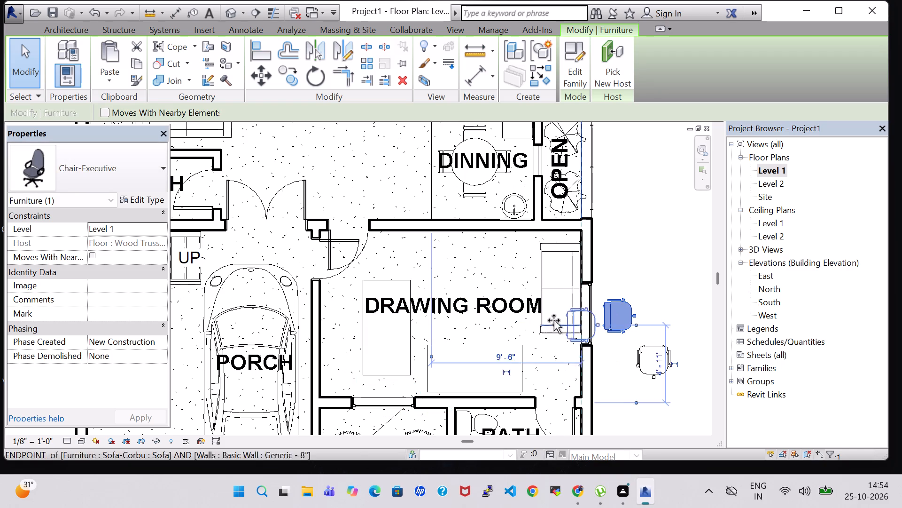
pyautogui.moveTo(554, 320); pyautogui.dragTo(334, 332)
# Nudge the porch-side desk slightly closer to the chair at the porch wall.
pyautogui.click(383, 284)
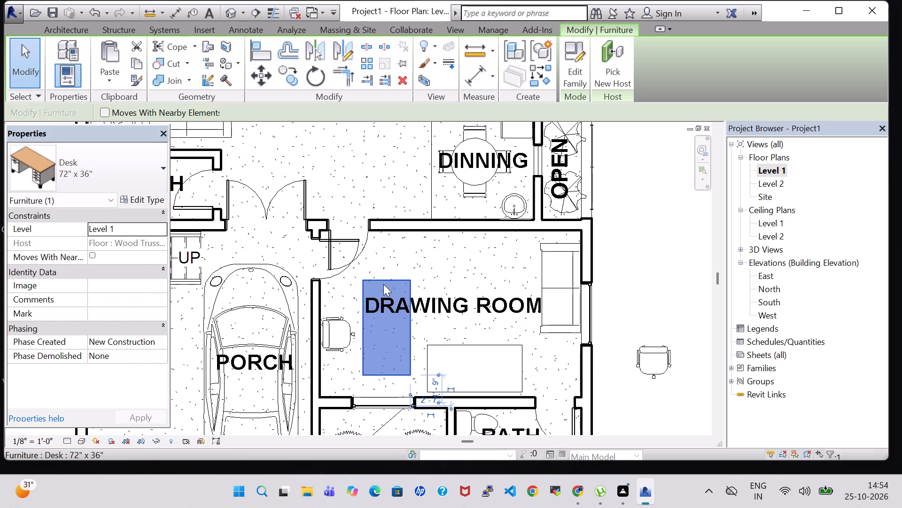
pyautogui.press('Left')
pyautogui.press('Left')
pyautogui.press('Left')
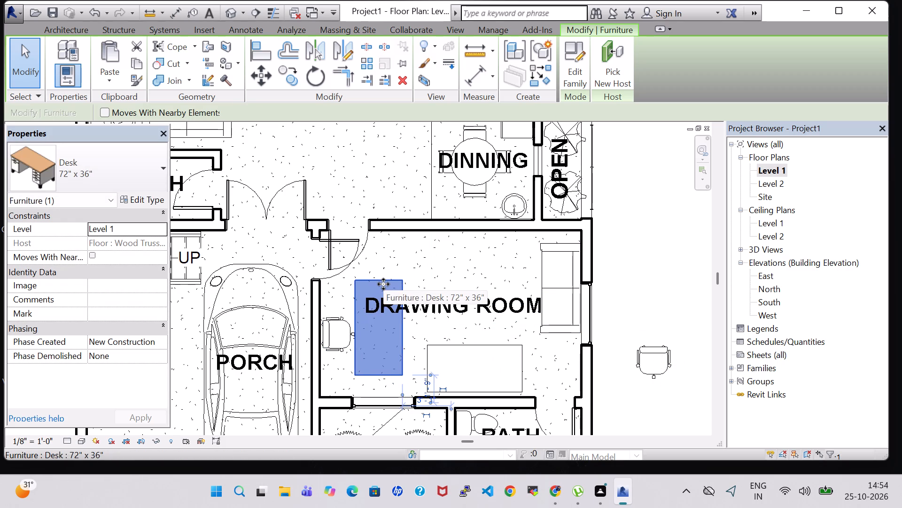
pyautogui.press('Right')
pyautogui.click(671, 279)
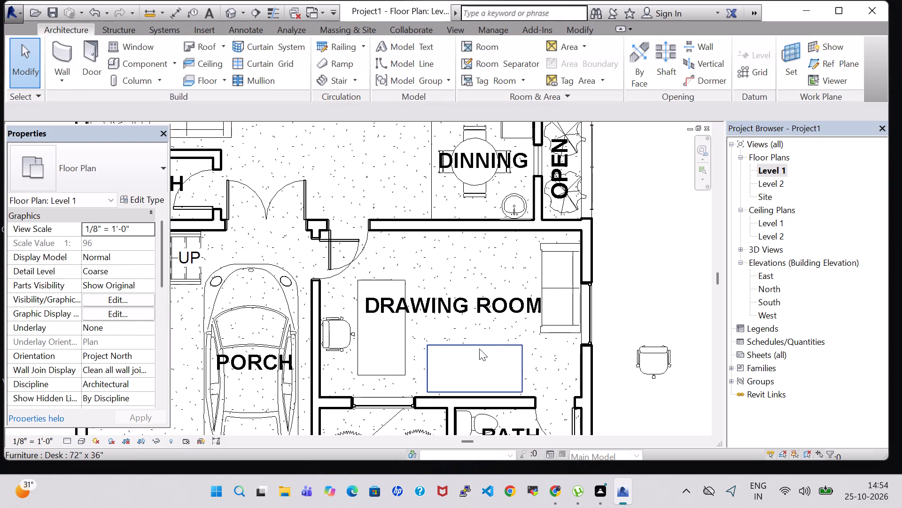
# Move the bath-side desk away from the bath wall, about 5'-0" from the dining-side wall and 4'-8" from the exterior wall.
pyautogui.moveTo(474, 349); pyautogui.dragTo(465, 322)
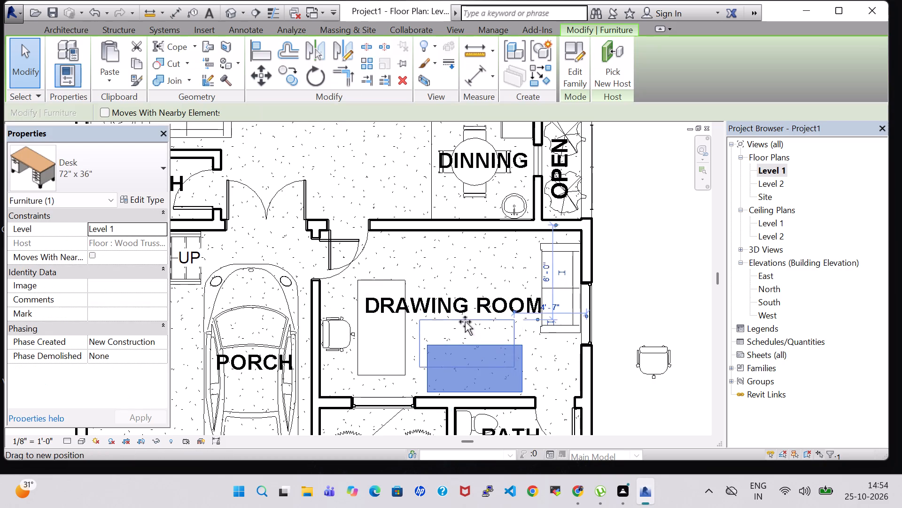
pyautogui.moveTo(465, 322); pyautogui.dragTo(465, 321)
pyautogui.moveTo(465, 320); pyautogui.dragTo(463, 310)
pyautogui.press('Up')
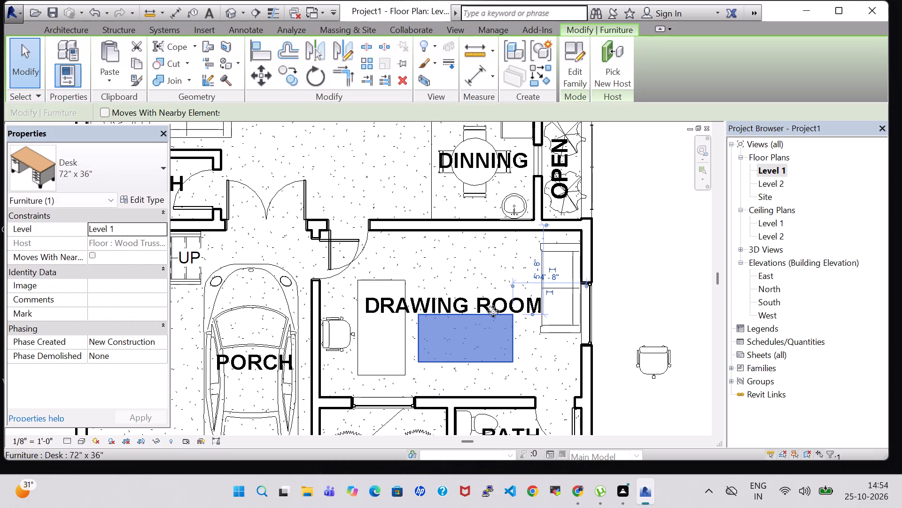
pyautogui.press('Up')
pyautogui.press('Up')
pyautogui.press('Up')
pyautogui.press('Up')
pyautogui.press('Up')
pyautogui.press('Down')
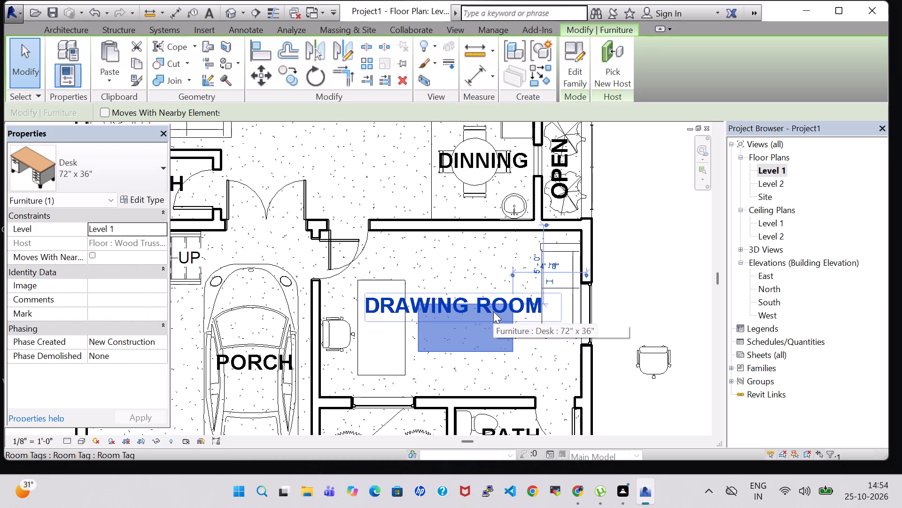
# Rotate the remaining executive chair 180 degrees and place it between the bath-side desk and the bath wall, facing the desk.
pyautogui.click(647, 356)
pyautogui.press('space')
pyautogui.press('space')
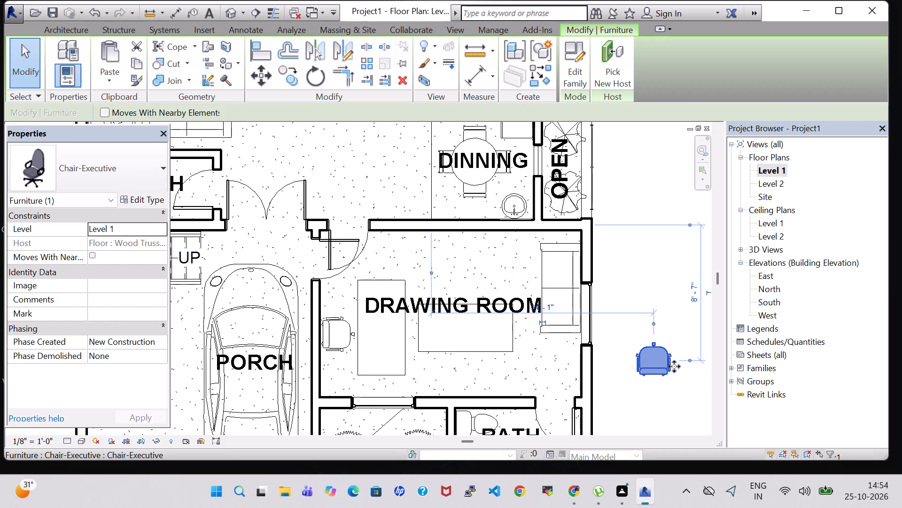
pyautogui.moveTo(657, 364); pyautogui.dragTo(641, 347, button='middle')
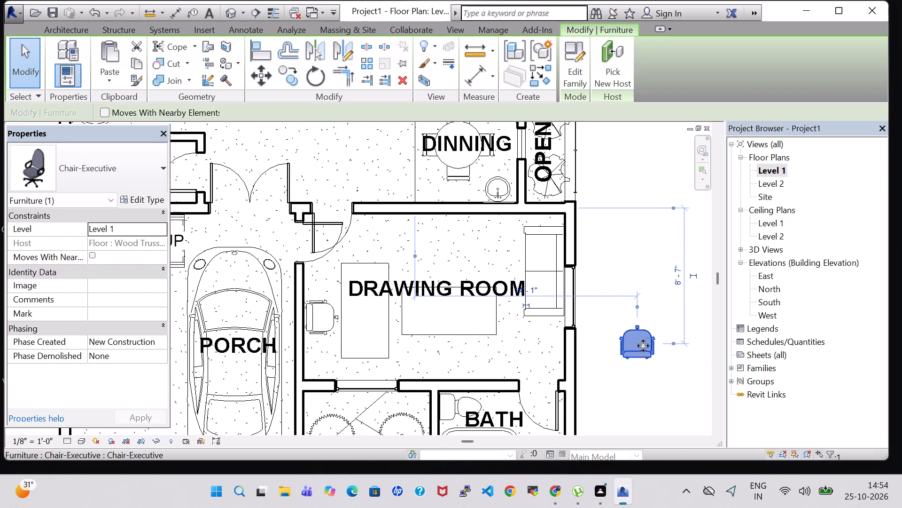
pyautogui.moveTo(635, 377); pyautogui.dragTo(600, 373)
pyautogui.moveTo(632, 348); pyautogui.dragTo(568, 349)
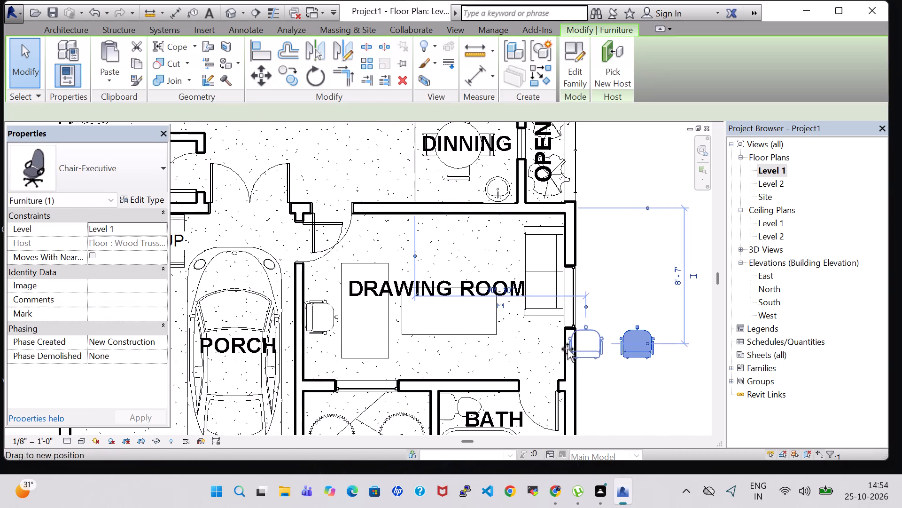
pyautogui.moveTo(568, 349); pyautogui.dragTo(435, 366)
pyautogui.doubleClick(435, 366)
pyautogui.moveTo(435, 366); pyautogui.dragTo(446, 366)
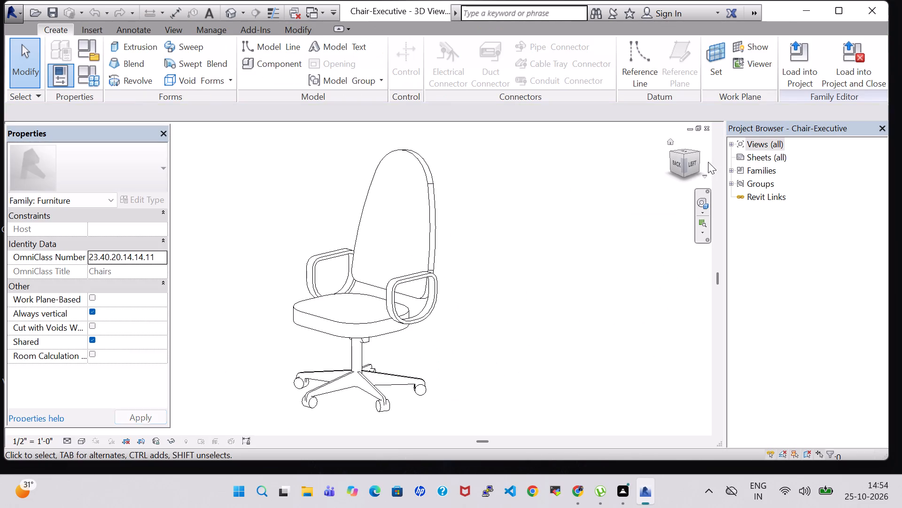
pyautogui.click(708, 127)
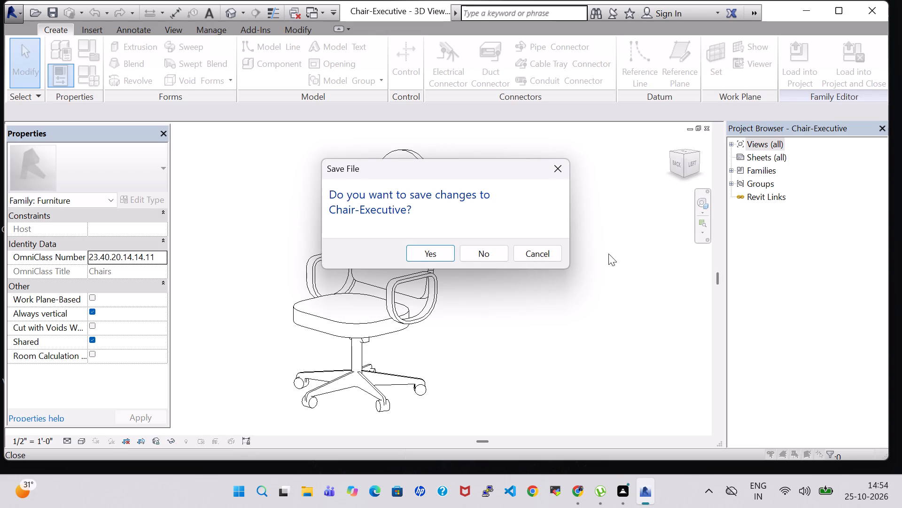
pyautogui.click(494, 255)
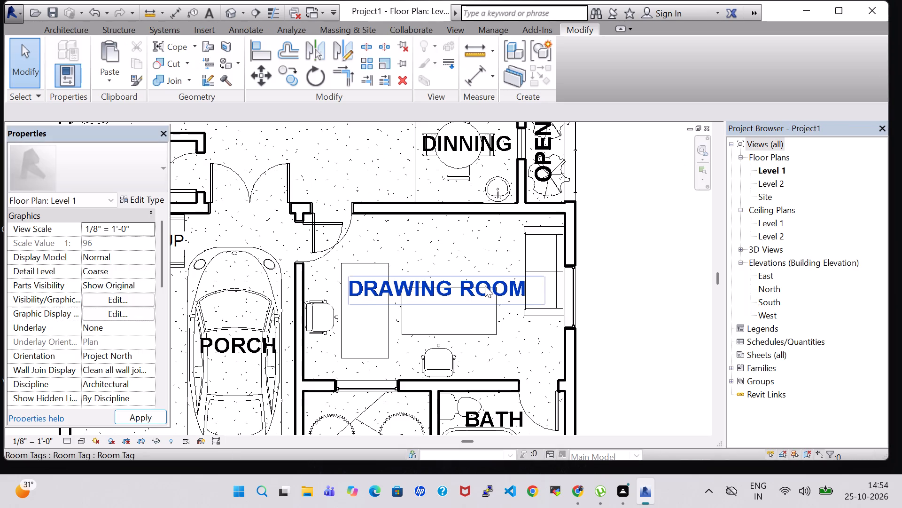
# Turn the drawing room's porch-side desk 180 degrees in the 3D view so its drawer side faces its chair.
pyautogui.click(227, 10)
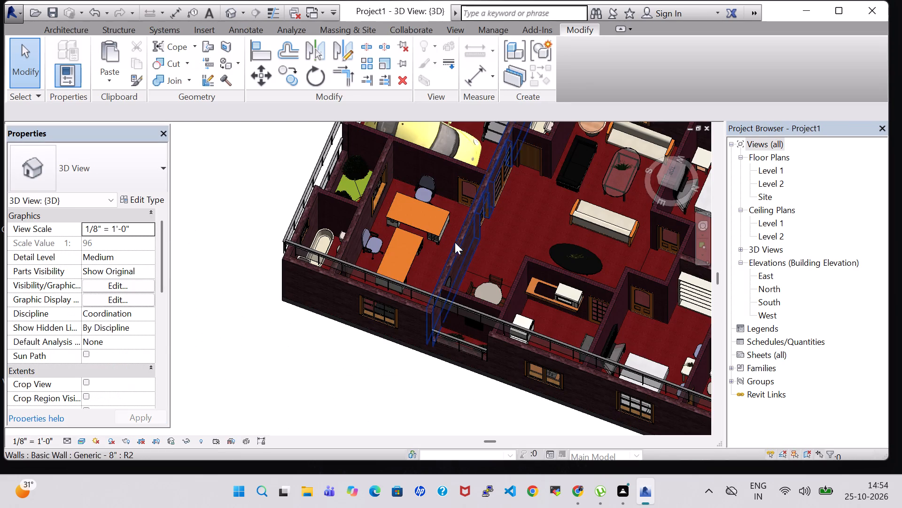
pyautogui.scroll(6, 425, 214)
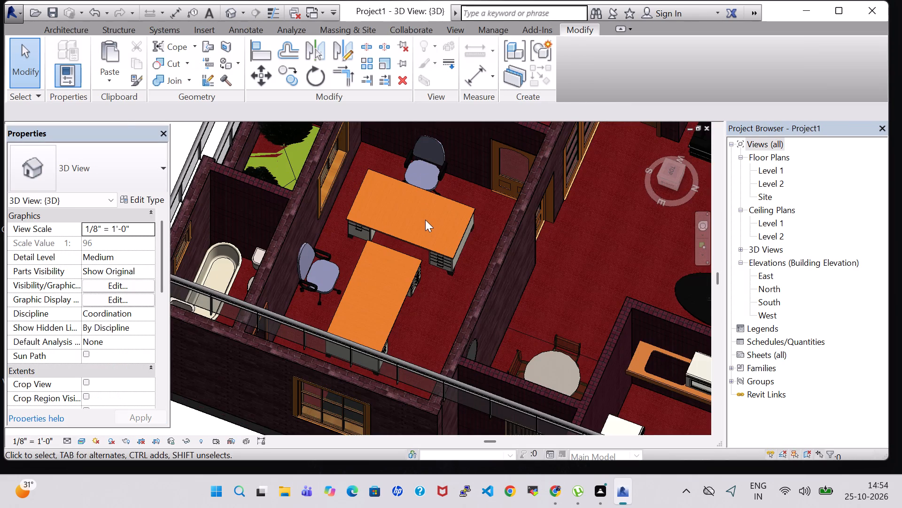
pyautogui.scroll(1, 425, 220)
pyautogui.click(430, 186)
pyautogui.press('space')
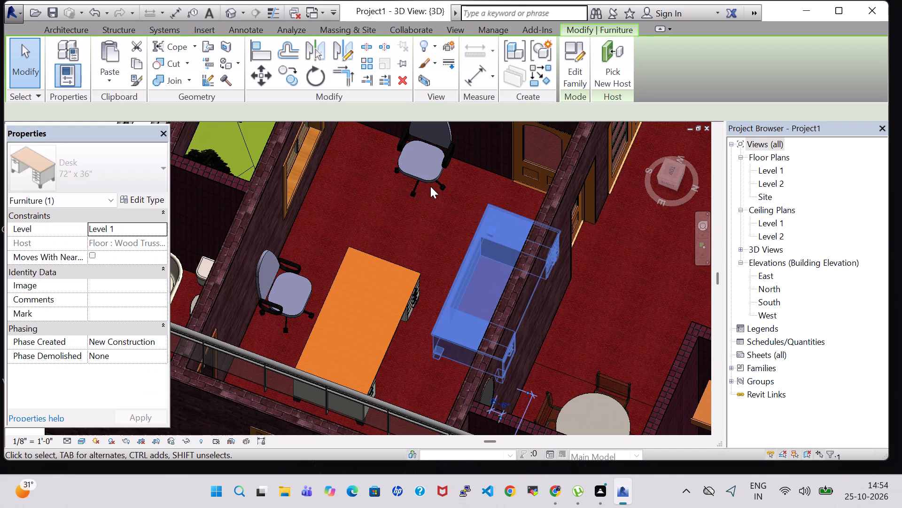
pyautogui.press('space')
# Move the turned desk back inside the drawing room, in front of the porch-side executive chair.
pyautogui.press('Down')
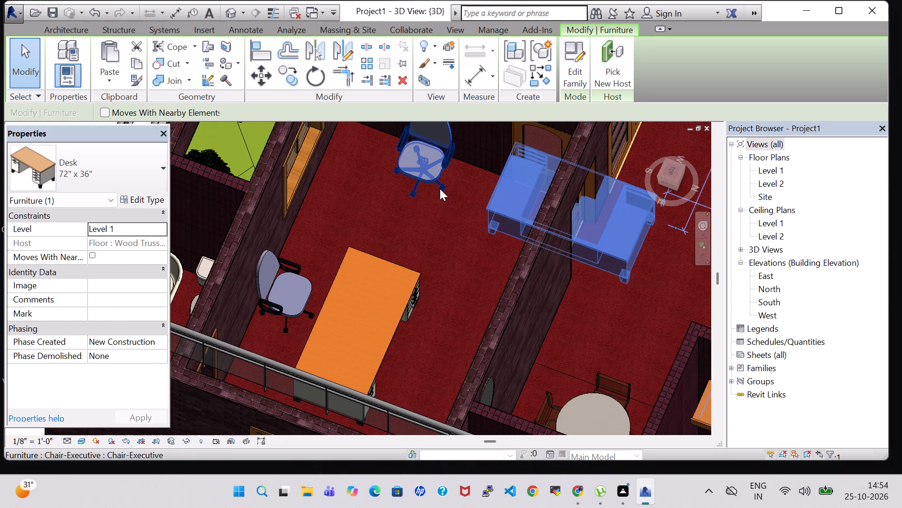
pyautogui.press('Down')
pyautogui.press('Down')
pyautogui.press('Down')
pyautogui.press('Down')
pyautogui.press('Down')
pyautogui.press('Down')
pyautogui.press('Down')
pyautogui.press('Down')
pyautogui.press('Down')
pyautogui.press('Down')
pyautogui.press('Down')
pyautogui.press('Down')
pyautogui.press('Down')
pyautogui.press('Down')
pyautogui.press('Down')
pyautogui.press('Down')
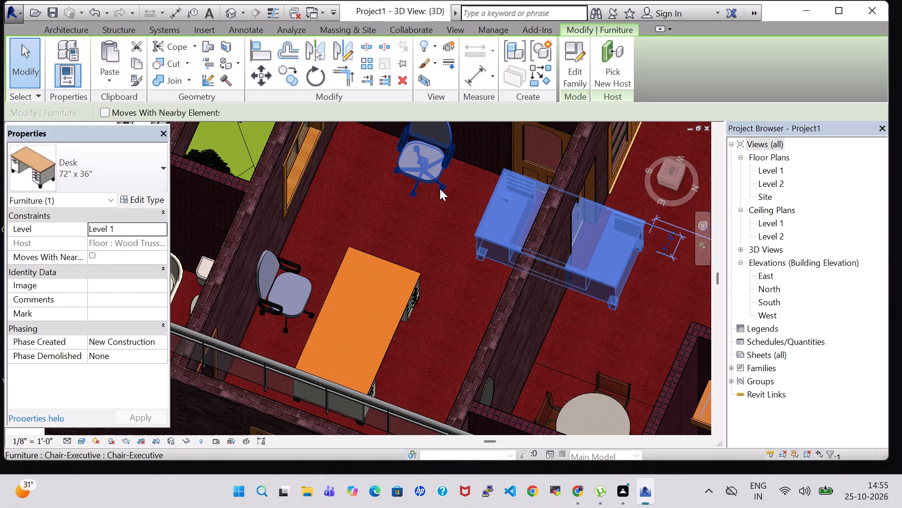
pyautogui.press('Left')
pyautogui.press('Left')
pyautogui.press('Left')
pyautogui.press('Left')
pyautogui.press('Left')
pyautogui.press('Left')
pyautogui.press('Left')
pyautogui.press('Left')
pyautogui.press('Left')
pyautogui.press('Left')
pyautogui.press('Left')
pyautogui.press('Left')
pyautogui.press('Left')
pyautogui.press('Left')
pyautogui.press('Left')
pyautogui.press('Left')
pyautogui.press('Left')
pyautogui.press('Down')
pyautogui.press('Down')
pyautogui.press('Down')
pyautogui.press('Down')
pyautogui.press('Down')
pyautogui.press('Down')
pyautogui.press('Down')
pyautogui.press('Down')
pyautogui.press('Down')
pyautogui.press('Down')
pyautogui.press('Down')
pyautogui.press('Down')
pyautogui.press('Down')
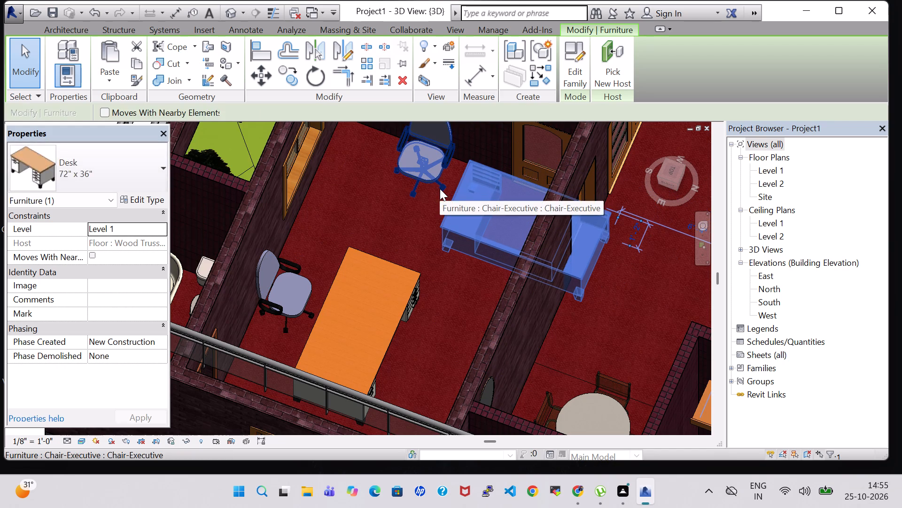
pyautogui.press('Left')
pyautogui.press('Left')
pyautogui.press('Left')
pyautogui.press('Left')
pyautogui.press('Left')
pyautogui.press('Left')
pyautogui.press('Left')
pyautogui.press('Left')
pyautogui.press('Left')
pyautogui.press('Left')
pyautogui.press('Left')
pyautogui.press('Left')
pyautogui.press('Left')
pyautogui.press('Left')
pyautogui.press('Left')
pyautogui.press('Left')
pyautogui.press('Left')
pyautogui.press('Left')
pyautogui.press('Left')
pyautogui.press('Left')
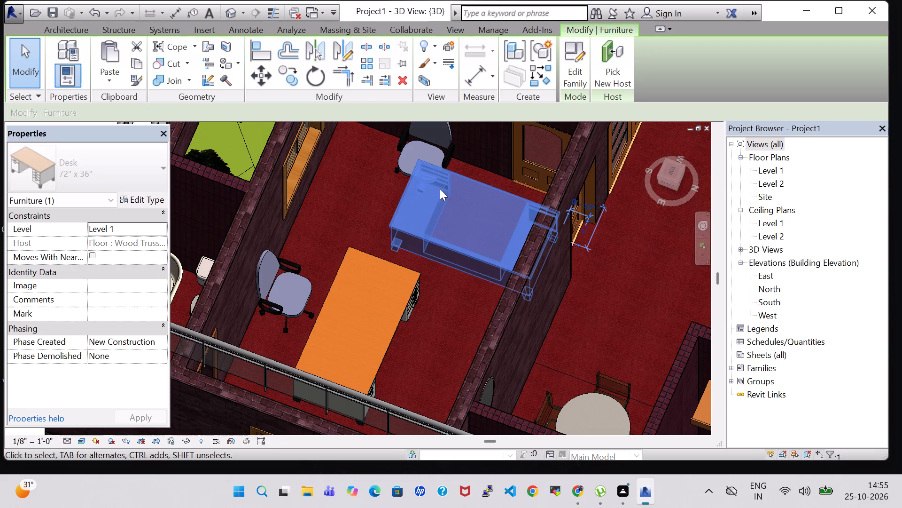
pyautogui.press('Down')
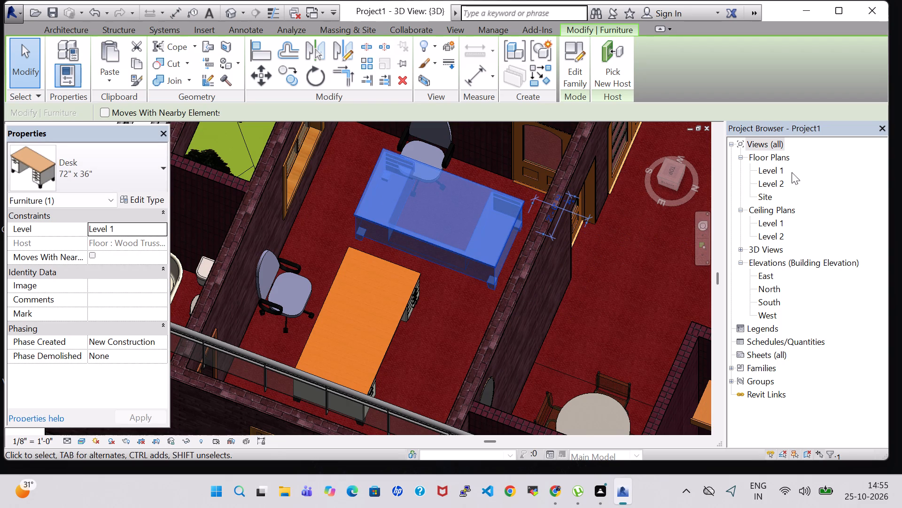
pyautogui.click(449, 311)
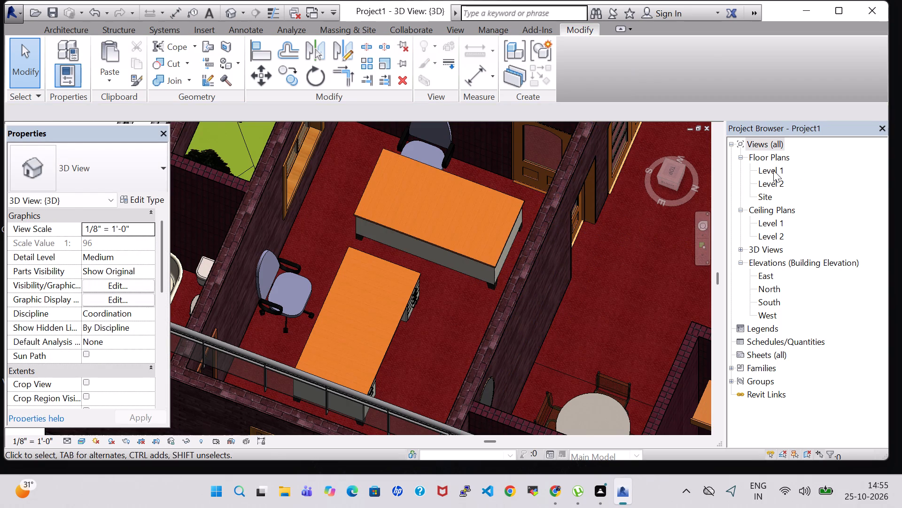
# In the Level 1 floor plan, move the drawing room's porch-side desk away from its chair and toward the bath-side wall.
pyautogui.doubleClick(773, 170)
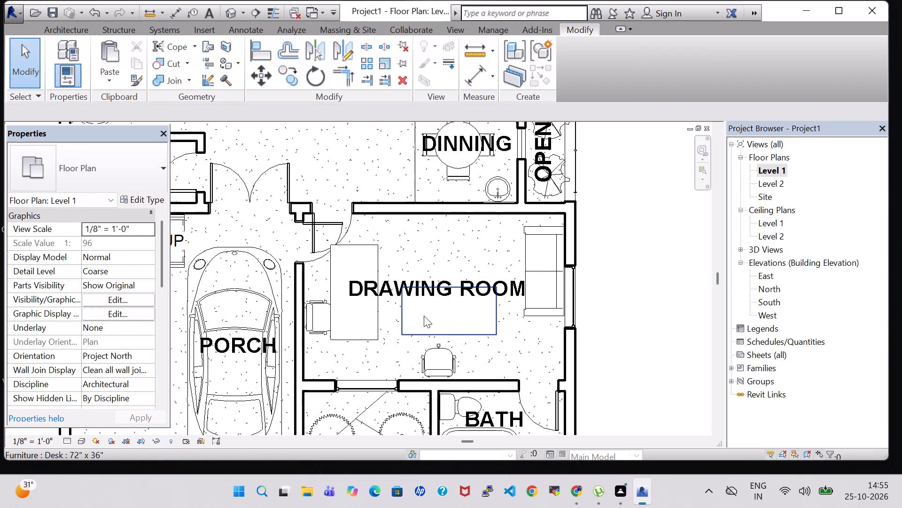
pyautogui.press('Down')
pyautogui.press('Down')
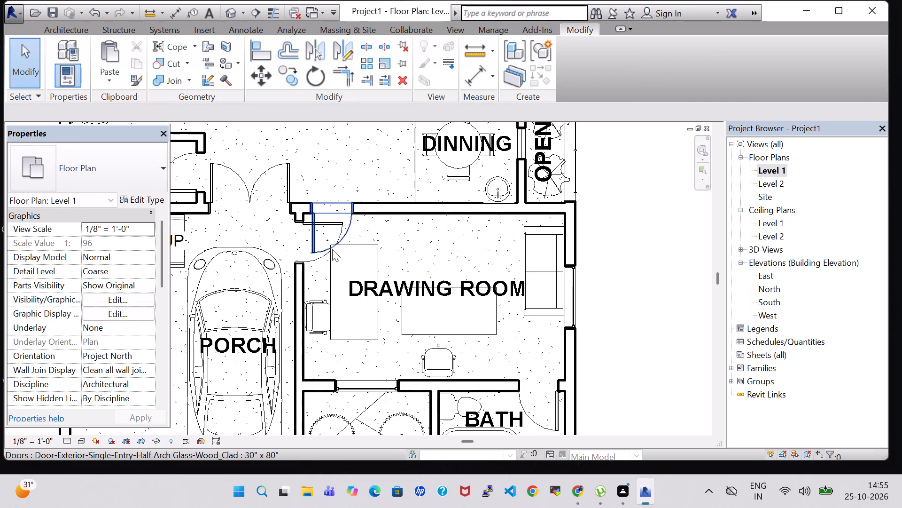
pyautogui.click(367, 249)
pyautogui.press('Down')
pyautogui.press('Down')
pyautogui.press('Down')
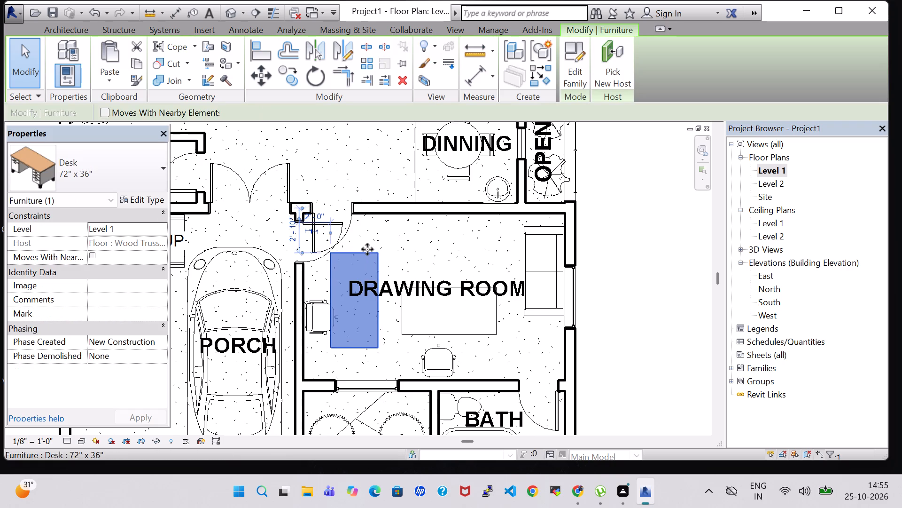
pyautogui.press('Right')
pyautogui.press('Right')
pyautogui.press('Right')
pyautogui.press('Right')
pyautogui.press('Down')
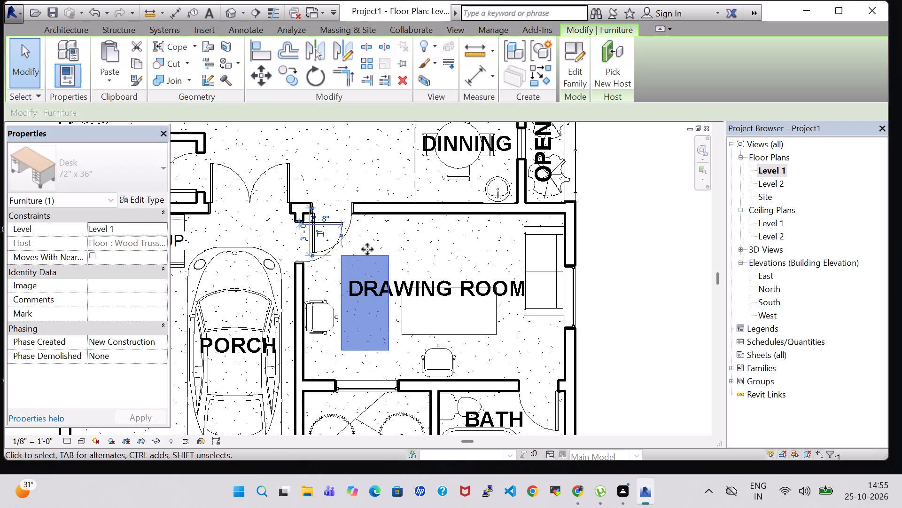
pyautogui.press('Down')
pyautogui.press('Down')
pyautogui.press('Down')
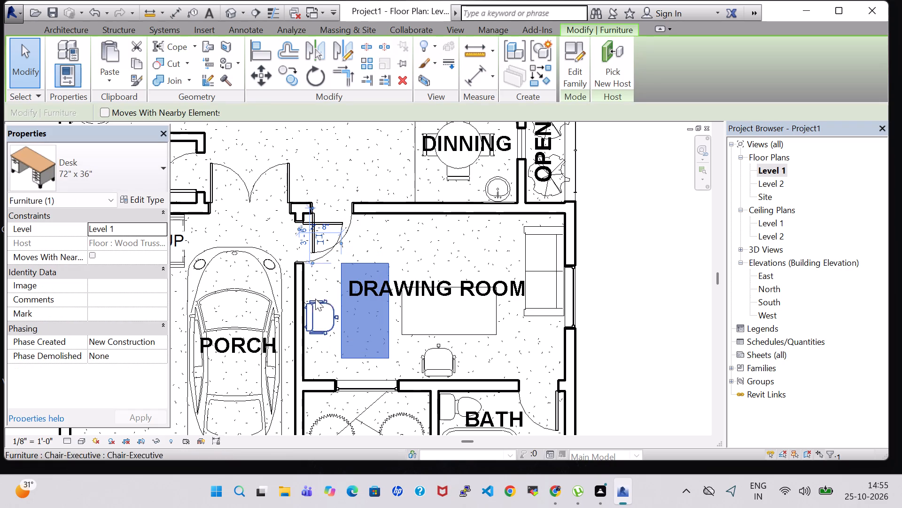
pyautogui.click(606, 274)
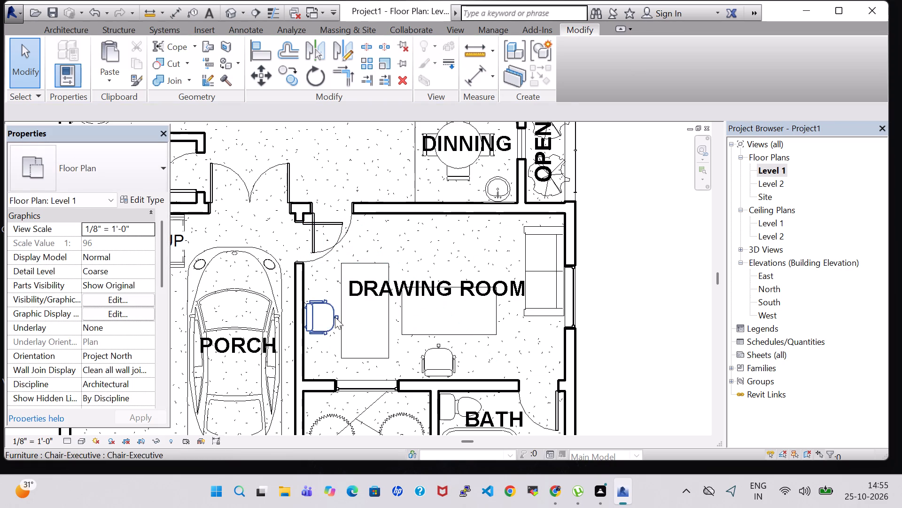
# Move the porch-side executive chair slightly toward the bath-side wall, about 4'-0" from it.
pyautogui.click(330, 317)
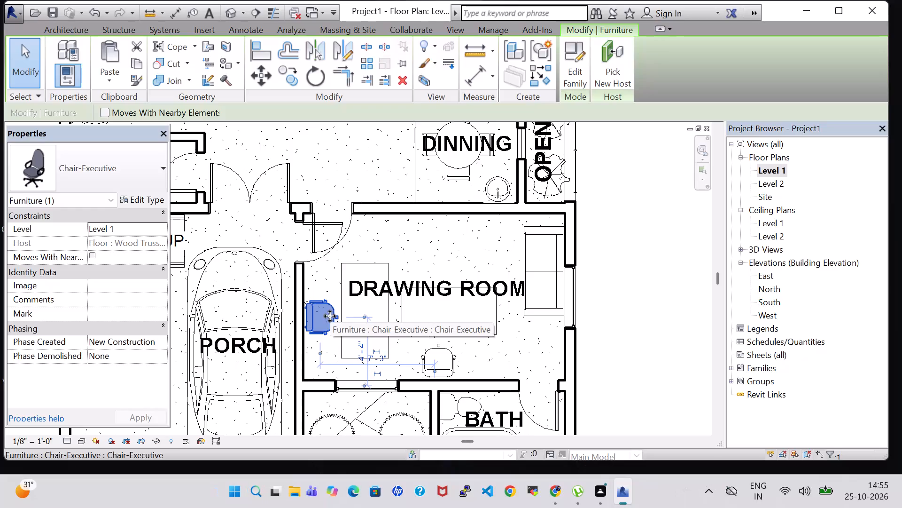
pyautogui.press('Down')
pyautogui.press('Down')
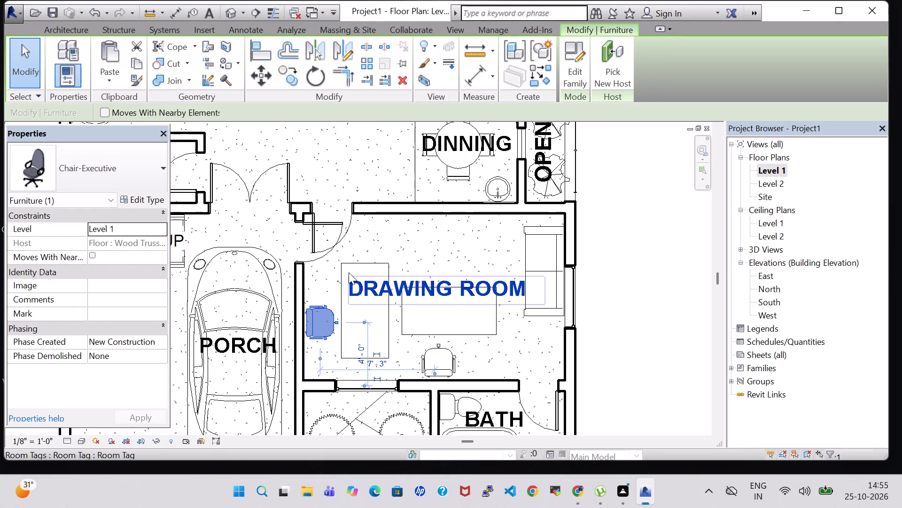
# Move the porch-side desk further toward the bath-side wall so it is centred on its executive chair.
pyautogui.click(354, 267)
pyautogui.press('Down')
pyautogui.press('Down')
pyautogui.press('Down')
pyautogui.press('Down')
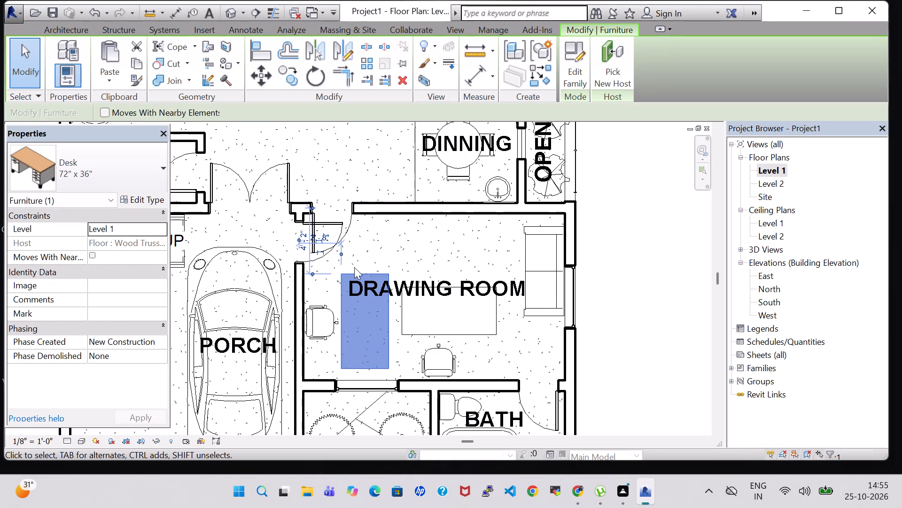
pyautogui.press('Left')
pyautogui.press('Right')
# Move the bath-side executive chair toward the exterior wall, about 7'-8" from it.
pyautogui.click(437, 358)
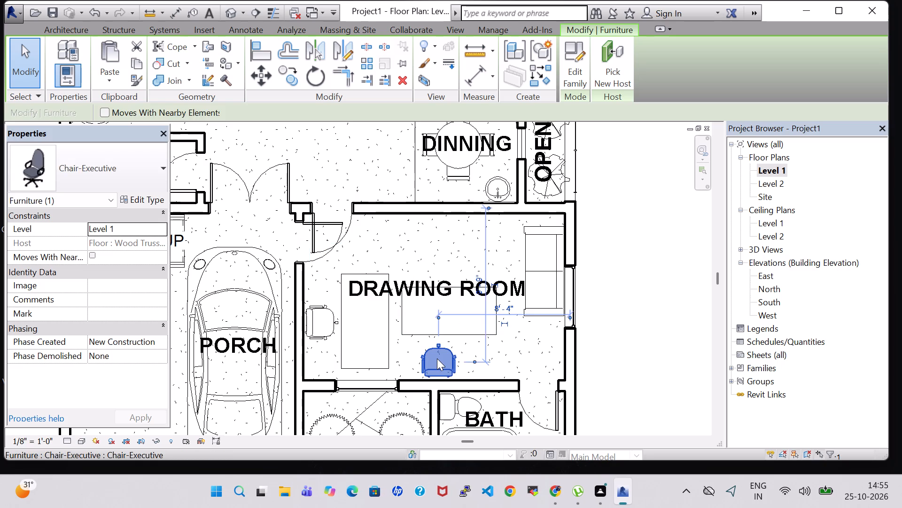
pyautogui.press('Right')
pyautogui.press('Right')
pyautogui.press('Right')
pyautogui.press('Right')
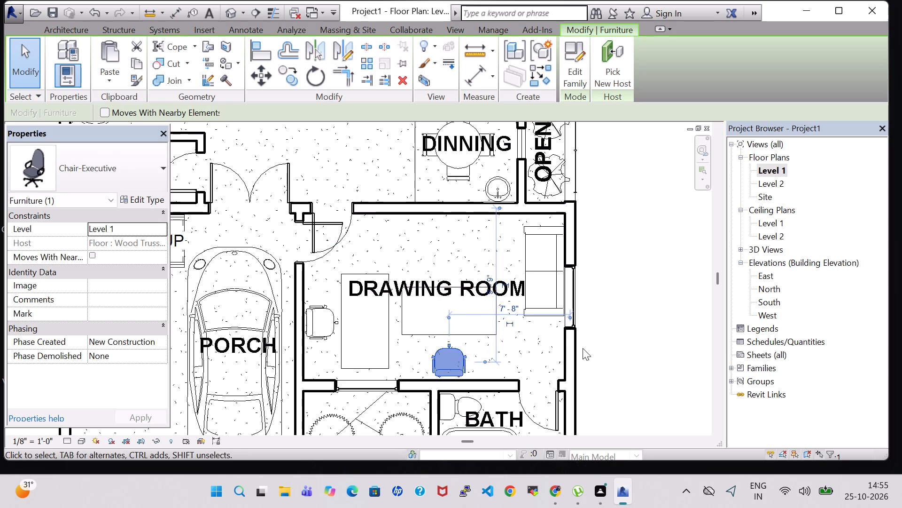
pyautogui.click(607, 337)
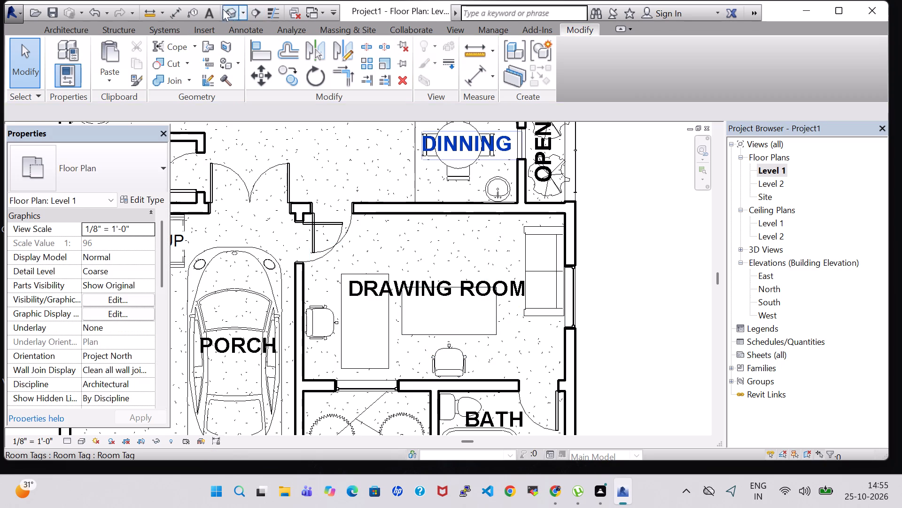
# Turn the drawing room's bath-side desk 180 degrees in the 3D view.
pyautogui.click(233, 9)
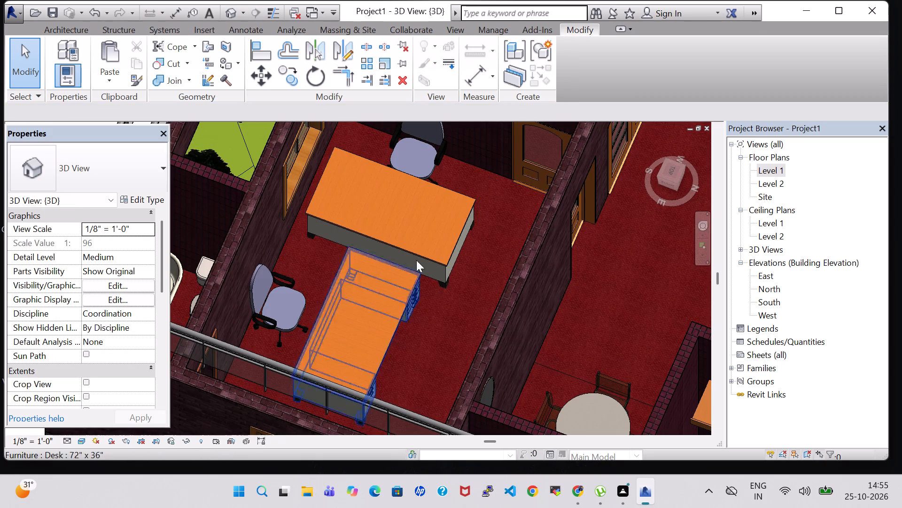
pyautogui.keyDown('shift'); pyautogui.moveTo(474, 257); pyautogui.dragTo(479, 304, button='middle'); pyautogui.keyUp('shift')
pyautogui.click(391, 294)
pyautogui.press('space')
pyautogui.press('space')
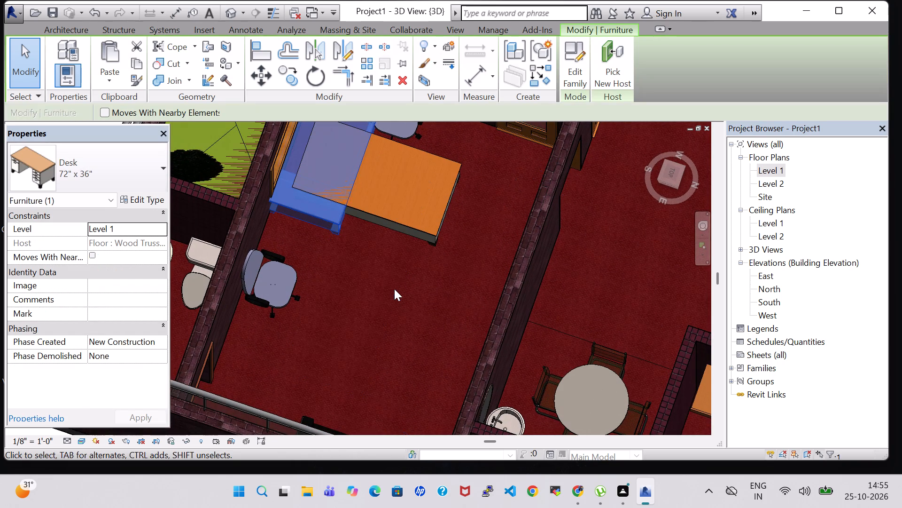
# In the Level 1 plan, move the turned desk back between the drawing room's porch-side desk and sofa, in front of the bath-side executive chair.
pyautogui.doubleClick(772, 173)
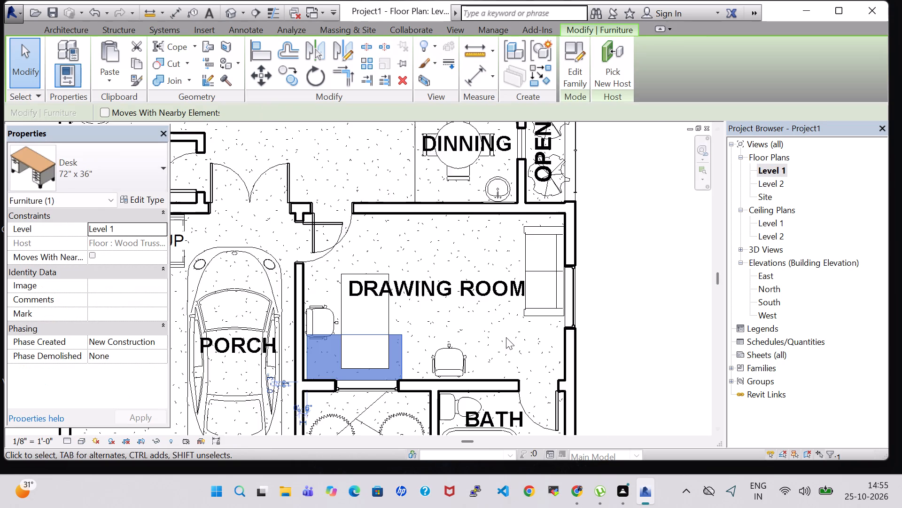
pyautogui.scroll(-2, 505, 337)
pyautogui.press('Right')
pyautogui.press('Right')
pyautogui.press('Right')
pyautogui.press('Right')
pyautogui.press('Right')
pyautogui.press('Right')
pyautogui.press('Right')
pyautogui.press('Right')
pyautogui.press('Right')
pyautogui.press('Right')
pyautogui.press('Right')
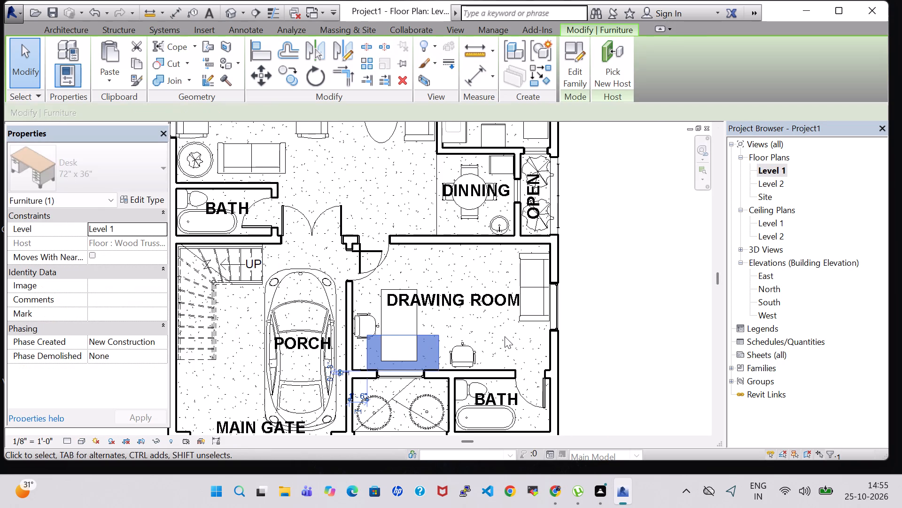
pyautogui.press('Right')
pyautogui.press('Right')
pyautogui.press('Right')
pyautogui.press('Right')
pyautogui.press('Right')
pyautogui.press('Right')
pyautogui.press('Right')
pyautogui.press('Right')
pyautogui.press('Right')
pyautogui.press('Right')
pyautogui.press('Right')
pyautogui.press('Right')
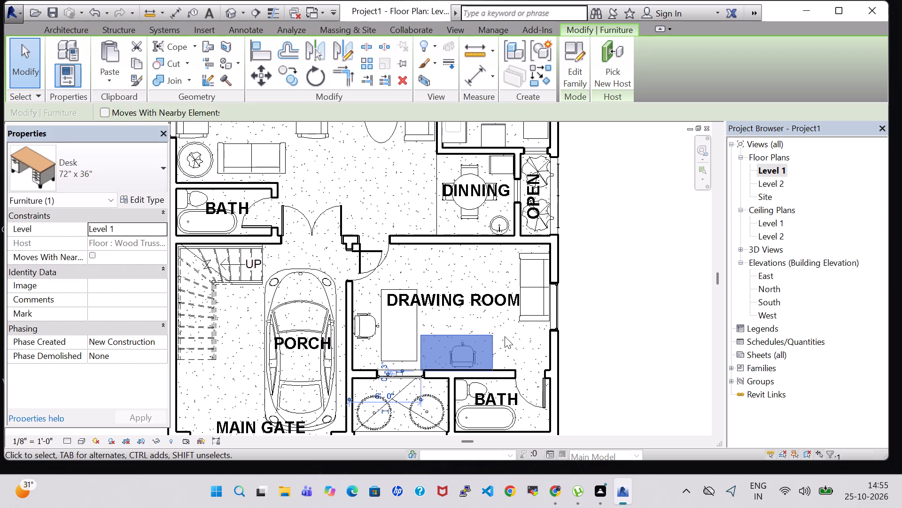
pyautogui.press('Right')
pyautogui.press('Up')
pyautogui.press('Up')
pyautogui.press('Up')
pyautogui.press('Up')
pyautogui.press('Up')
pyautogui.press('Up')
pyautogui.press('Up')
pyautogui.press('Up')
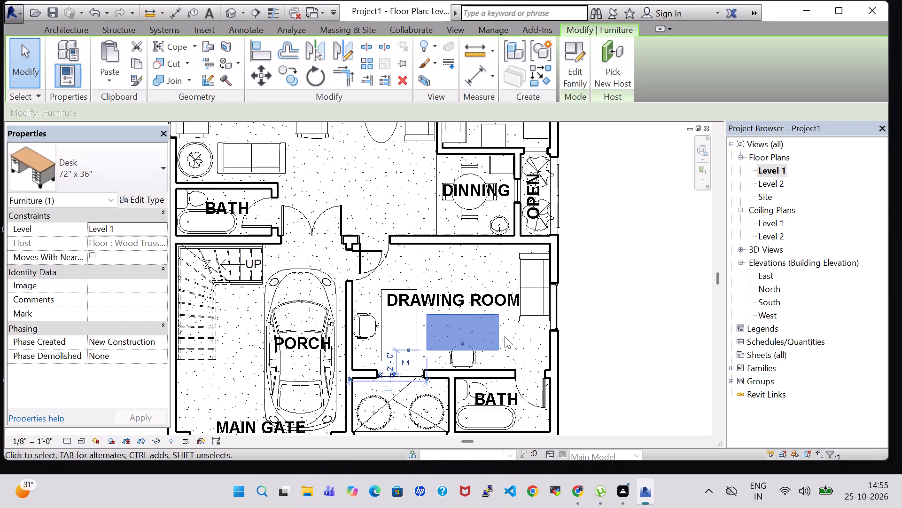
pyautogui.press('Up')
pyautogui.press('Up')
pyautogui.press('Up')
pyautogui.press('Right')
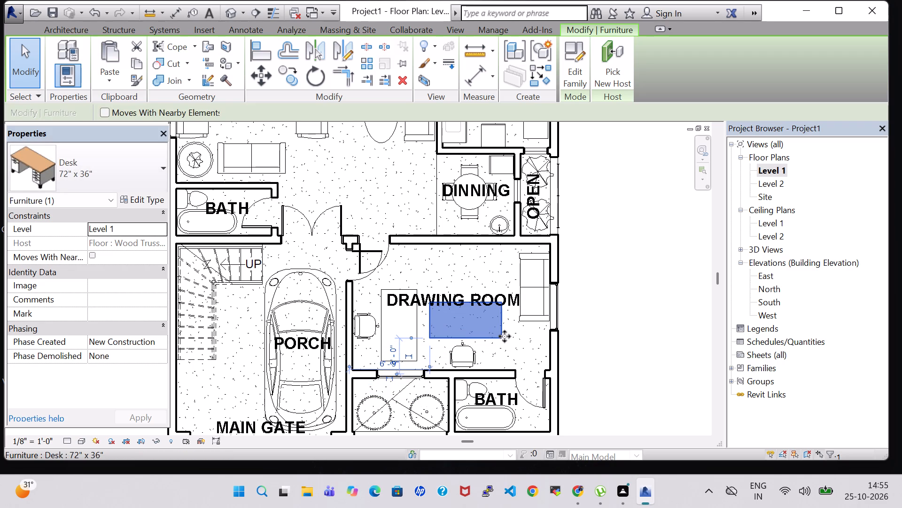
pyautogui.click(660, 317)
# Nudge the bath-side executive chair slightly toward the exterior wall and closer to the bath wall.
pyautogui.click(472, 354)
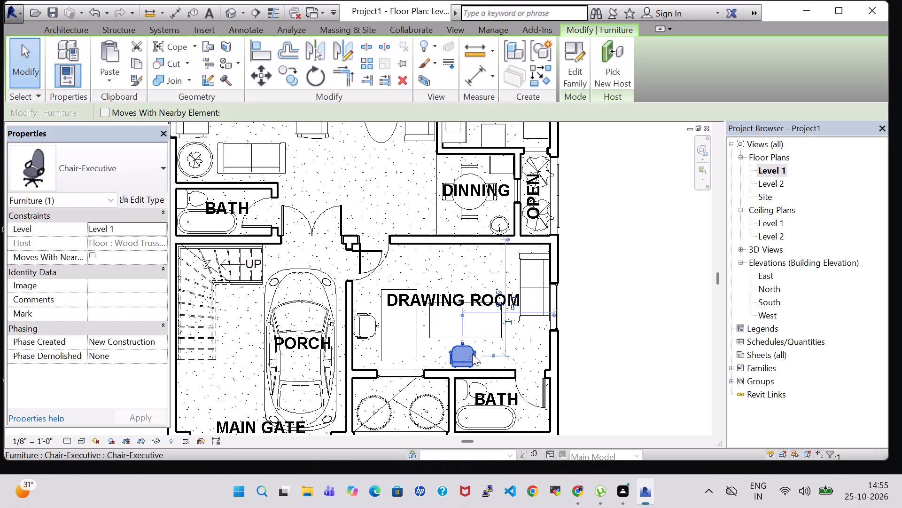
pyautogui.press('Right')
pyautogui.press('Down')
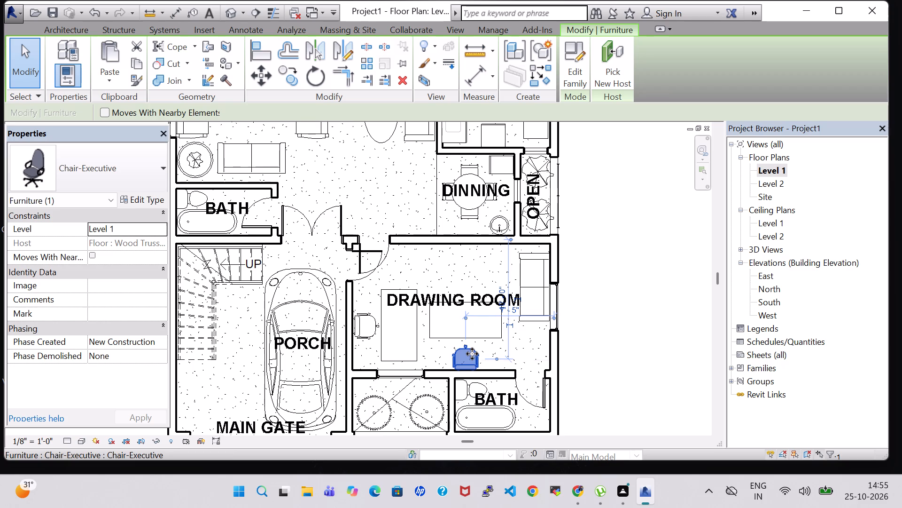
pyautogui.click(610, 306)
# Move the bath-side desk slightly toward the bath wall, closer to its executive chair.
pyautogui.click(473, 323)
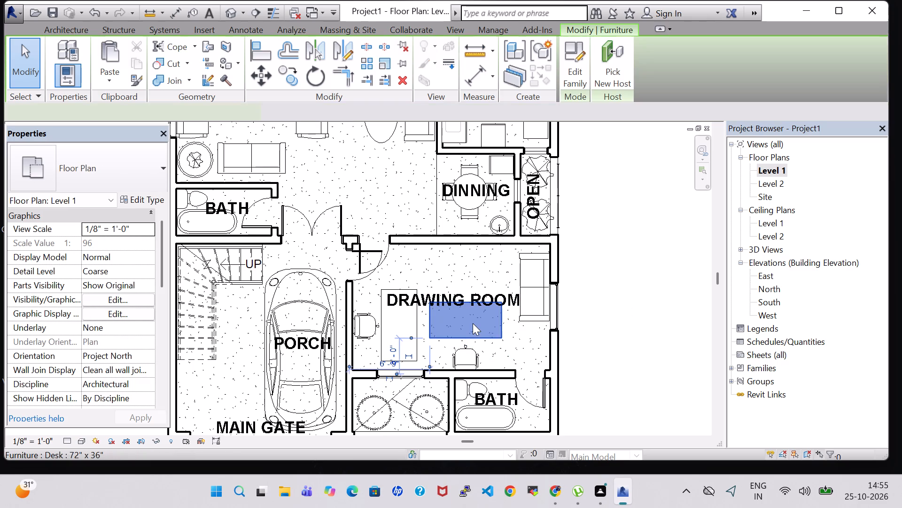
pyautogui.press('Down')
pyautogui.press('Down')
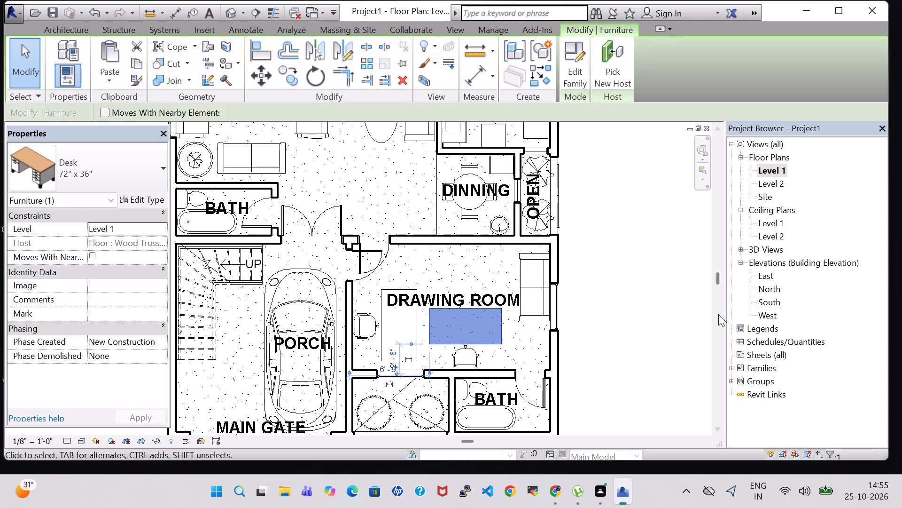
pyautogui.click(636, 328)
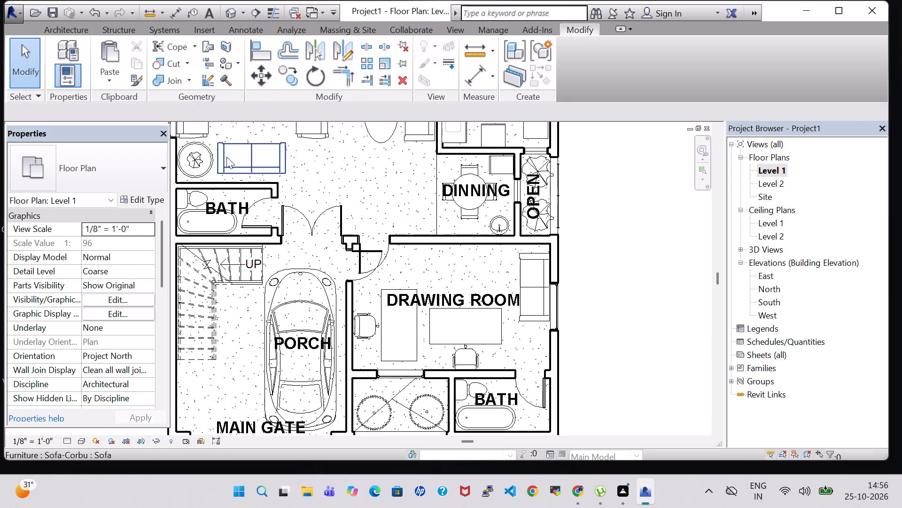
# Copy the T.V. lounge's TV Stand and paste it into the drawing room between the dining-side wall and the bath-side desk.
pyautogui.scroll(-2, 233, 164)
pyautogui.moveTo(620, 202); pyautogui.dragTo(622, 249, button='middle')
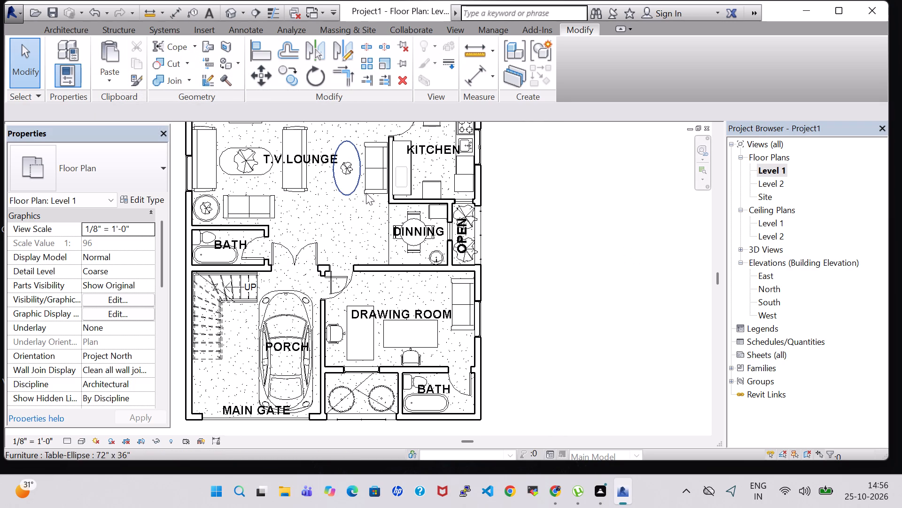
pyautogui.moveTo(321, 220); pyautogui.dragTo(323, 246, button='middle')
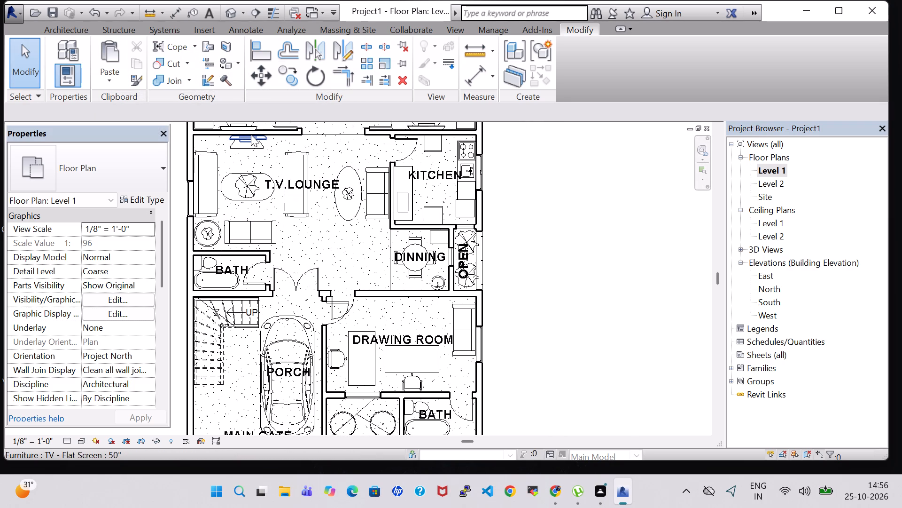
pyautogui.click(246, 149)
pyautogui.click(140, 67)
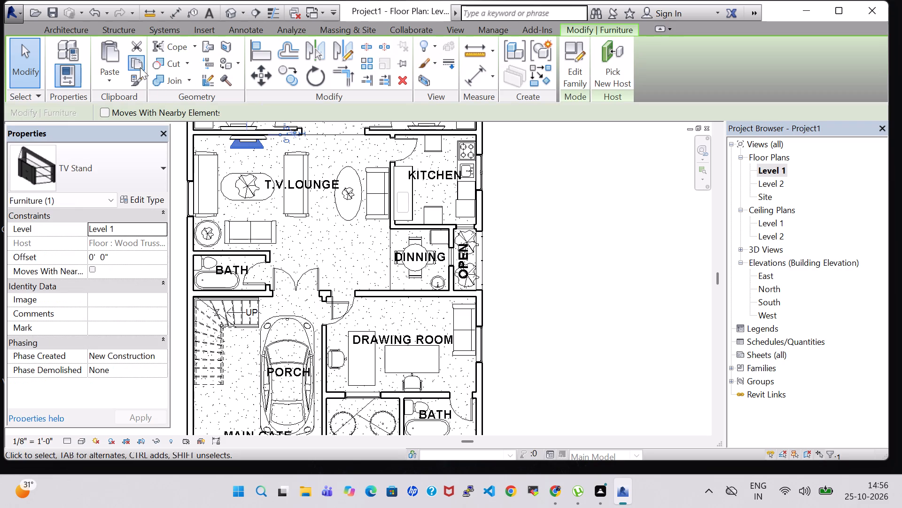
pyautogui.click(120, 79)
pyautogui.click(128, 101)
pyautogui.scroll(4, 400, 328)
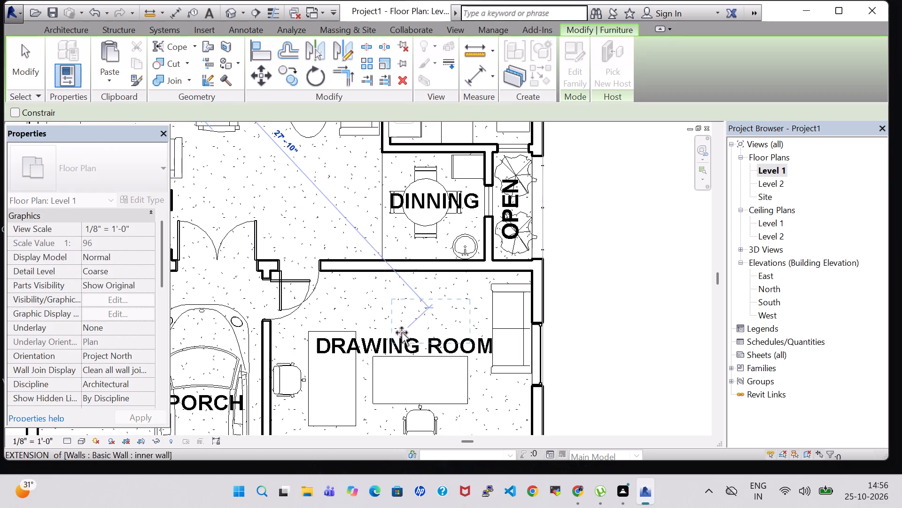
pyautogui.click(396, 310)
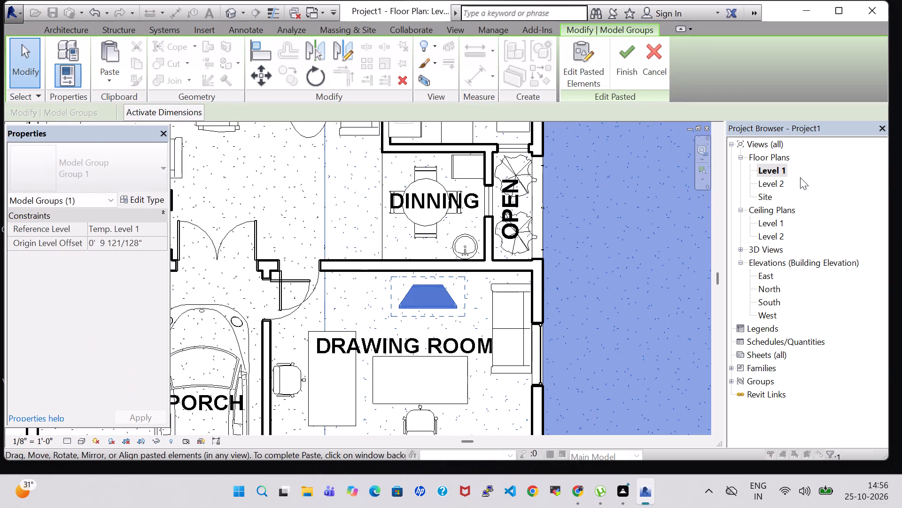
pyautogui.click(630, 63)
# Move the pasted TV Stand up against the drawing room's dining-side wall.
pyautogui.click(417, 291)
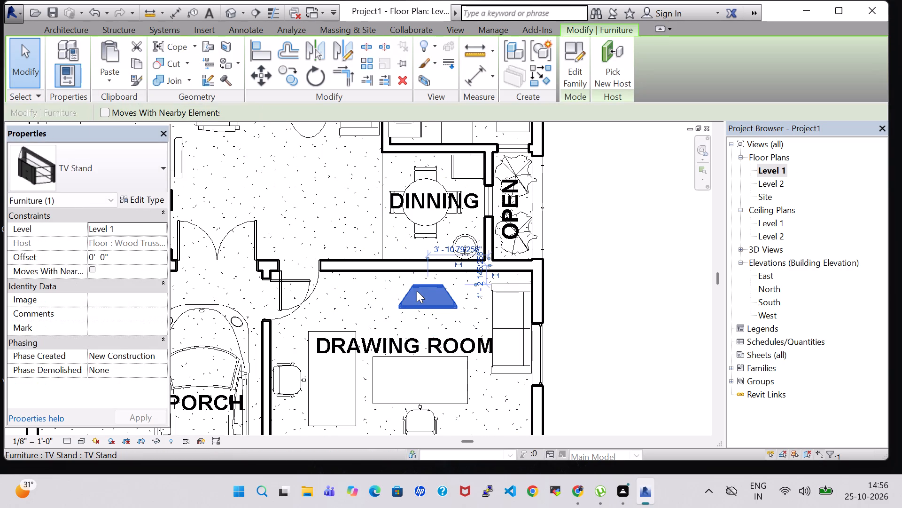
pyautogui.press('Up')
pyautogui.press('Up')
pyautogui.press('Up')
pyautogui.press('Up')
pyautogui.press('Up')
pyautogui.scroll(1, 417, 291)
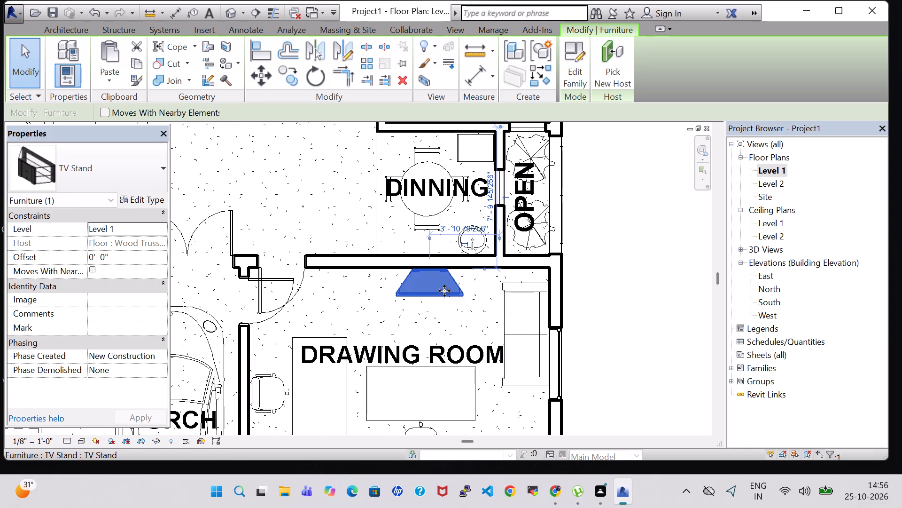
pyautogui.click(648, 250)
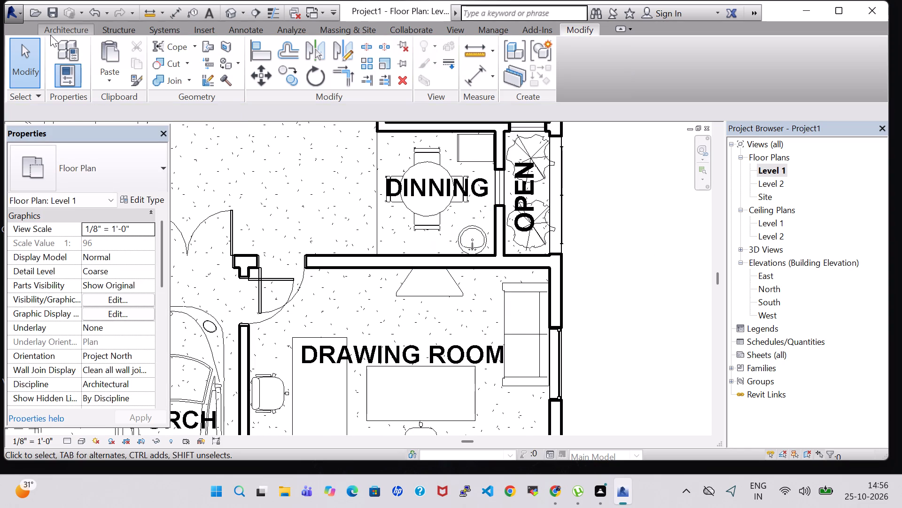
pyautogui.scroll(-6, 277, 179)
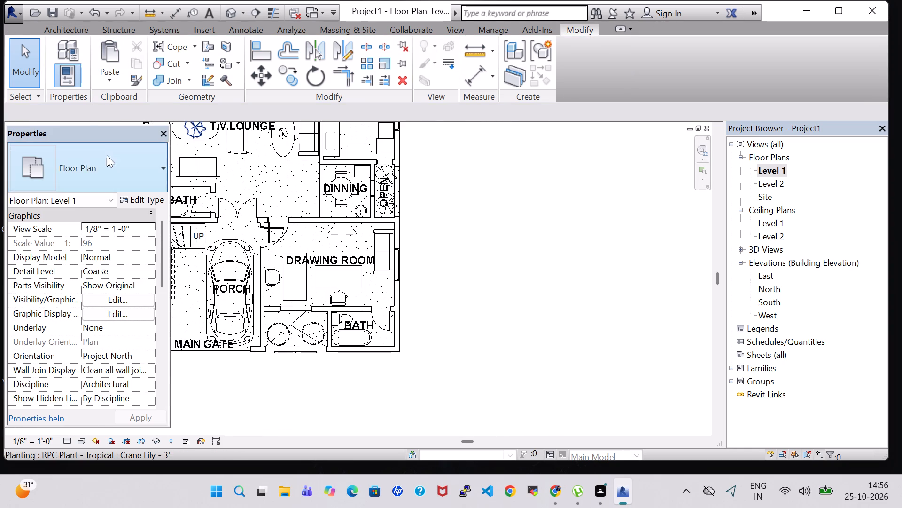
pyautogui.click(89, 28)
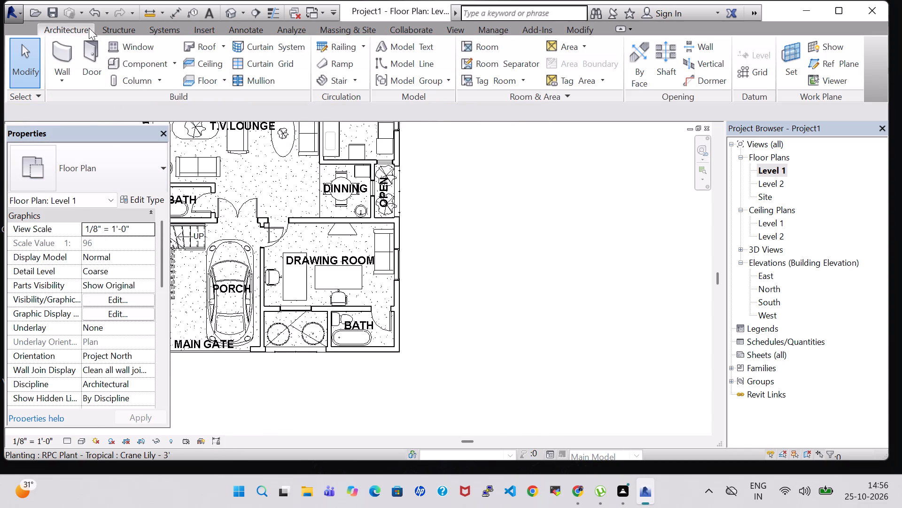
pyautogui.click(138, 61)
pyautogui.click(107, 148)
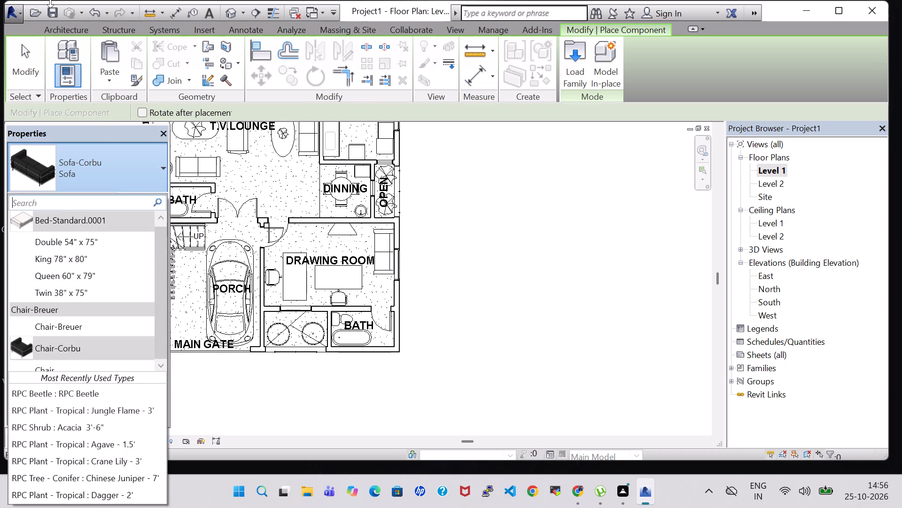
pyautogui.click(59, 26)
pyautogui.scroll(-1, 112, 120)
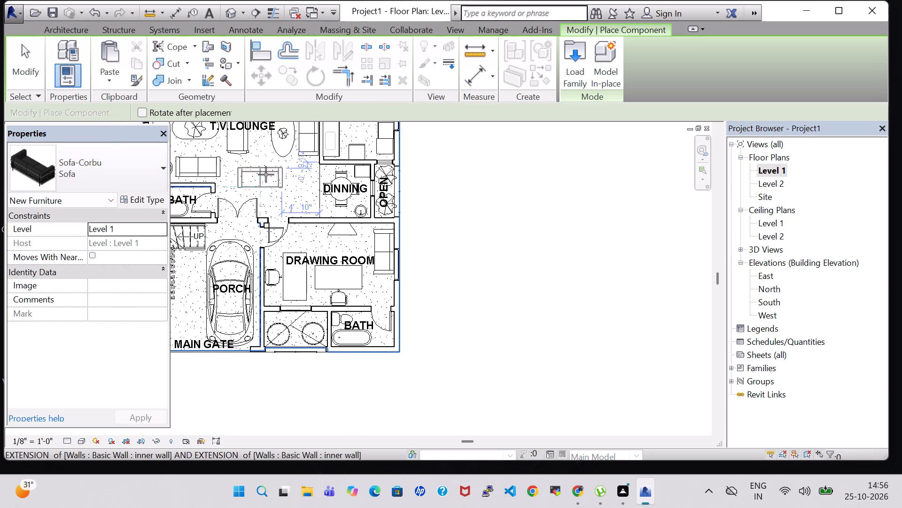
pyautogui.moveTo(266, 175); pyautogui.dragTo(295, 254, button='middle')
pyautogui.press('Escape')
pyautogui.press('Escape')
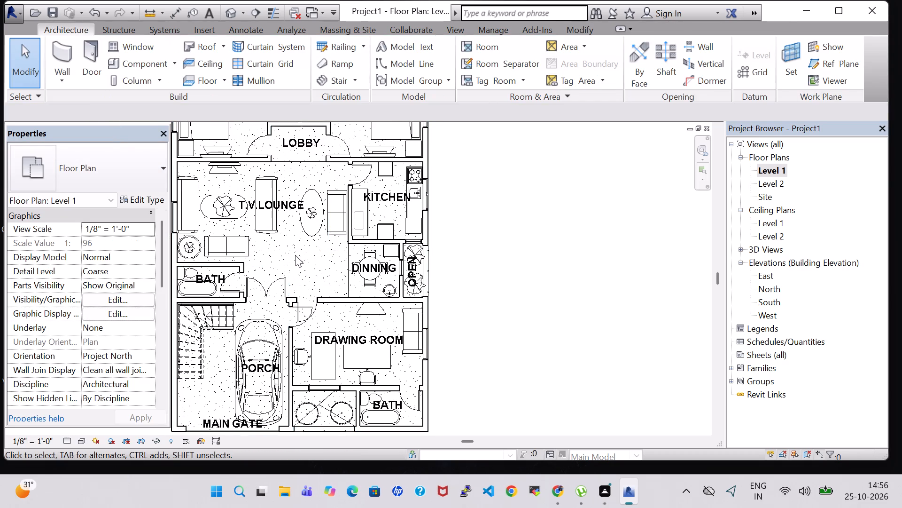
# Copy the T.V. lounge's 50" flat-screen TV and paste it over the TV Stand in the drawing room.
pyautogui.click(227, 163)
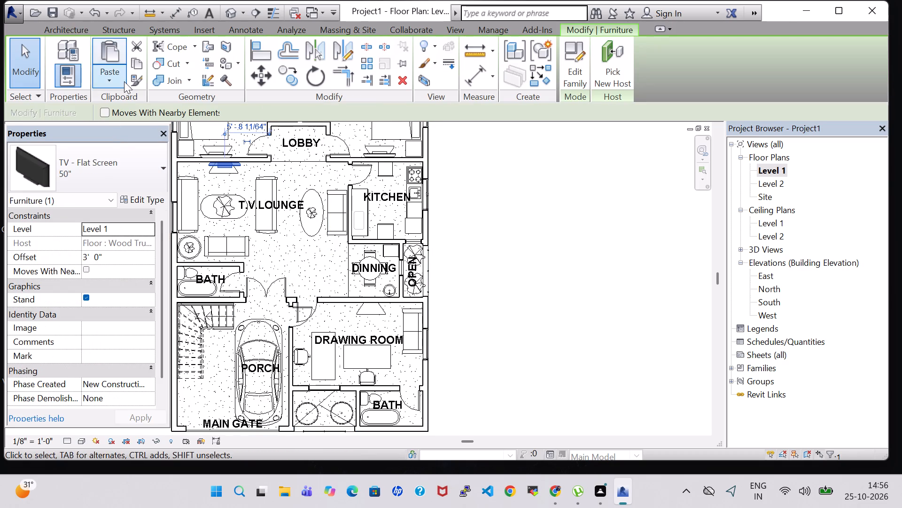
pyautogui.click(134, 64)
pyautogui.click(111, 78)
pyautogui.click(124, 103)
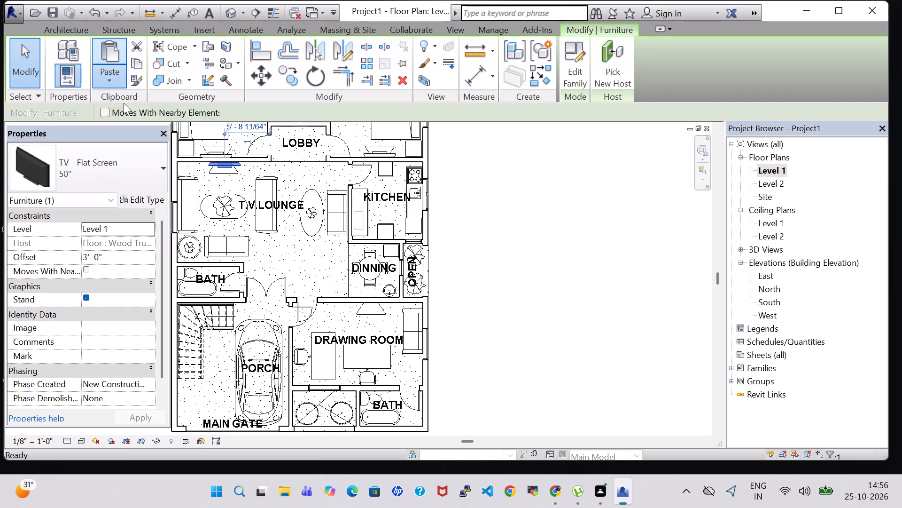
pyautogui.scroll(5, 370, 339)
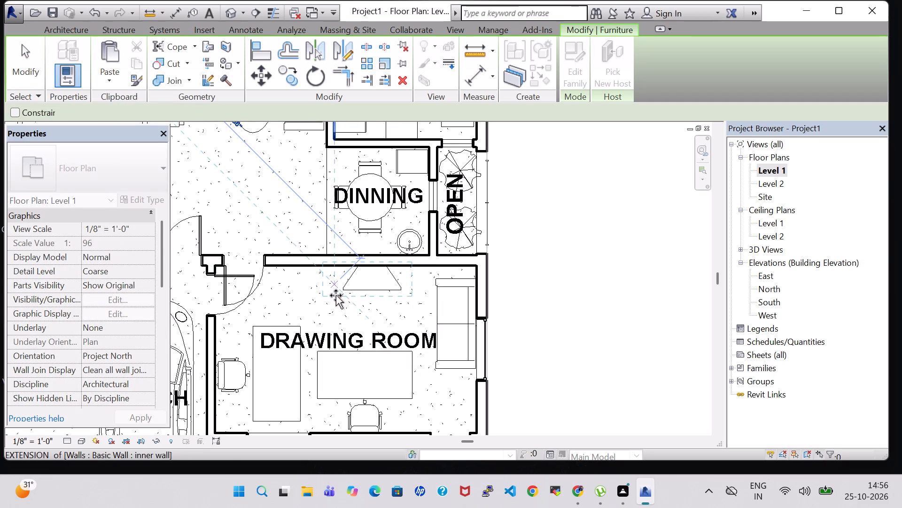
pyautogui.click(336, 295)
pyautogui.click(630, 67)
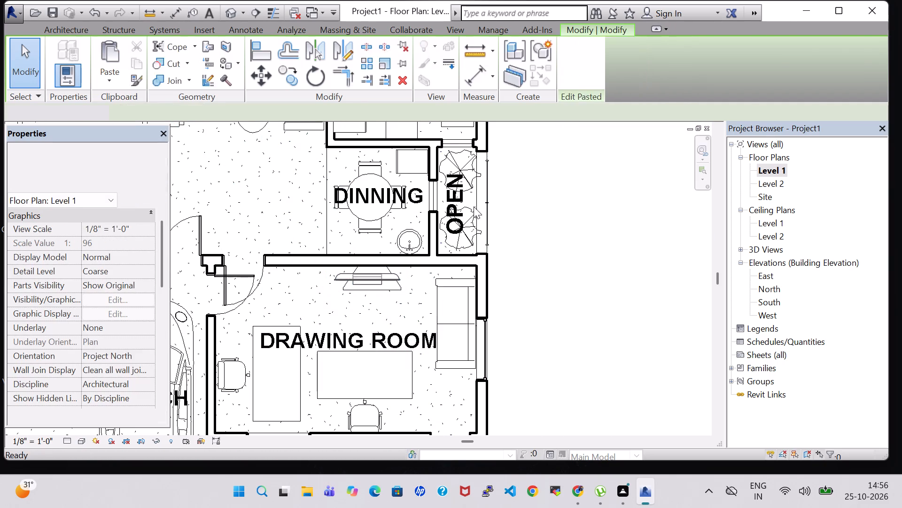
# Nudge the pasted TV up against the drawing room's dining-side wall and slightly toward the exterior wall, centring it on the stand.
pyautogui.click(368, 275)
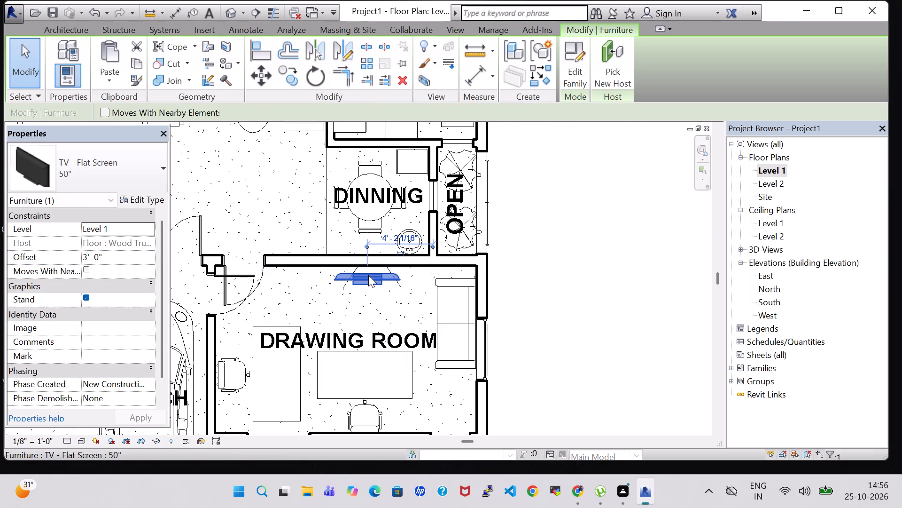
pyautogui.press('Up')
pyautogui.press('Up')
pyautogui.press('Up')
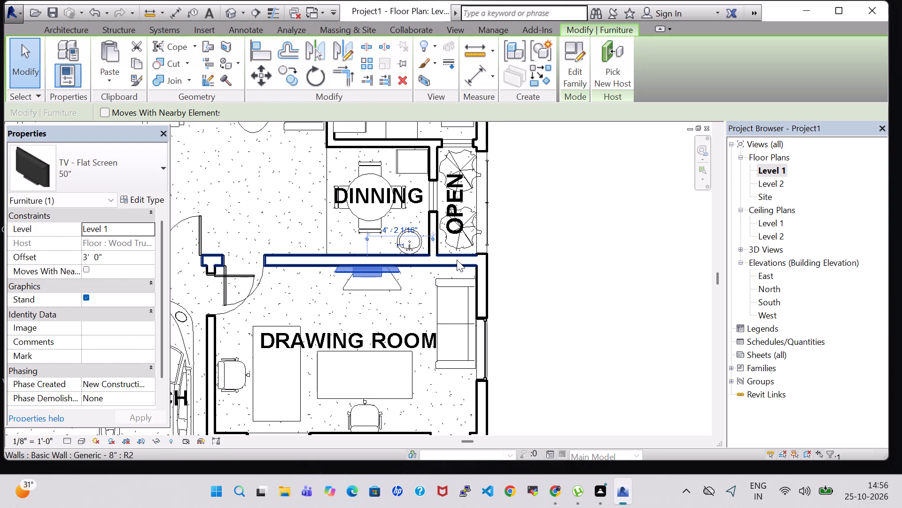
pyautogui.press('Right')
pyautogui.click(536, 280)
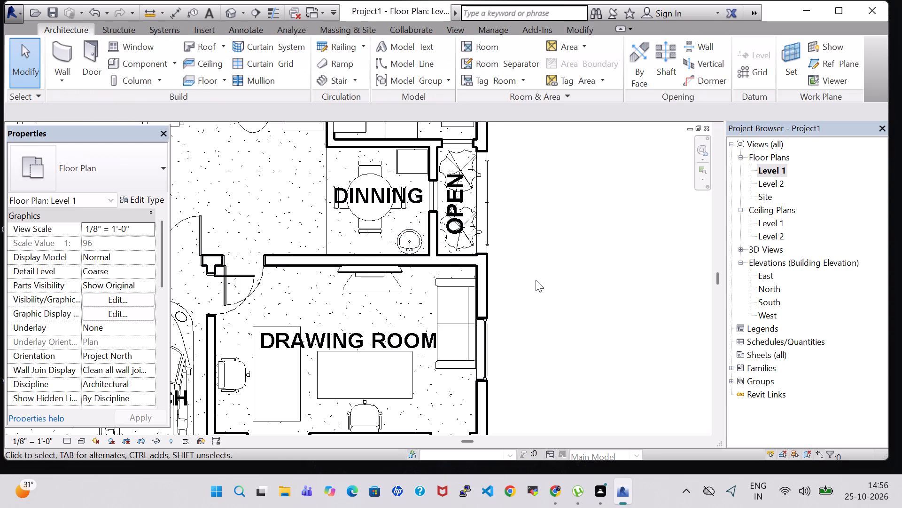
# Examine the drawing room's TV, TV Stand and desk arrangement in the 3D view from several angles.
pyautogui.scroll(-1, 536, 282)
pyautogui.click(226, 16)
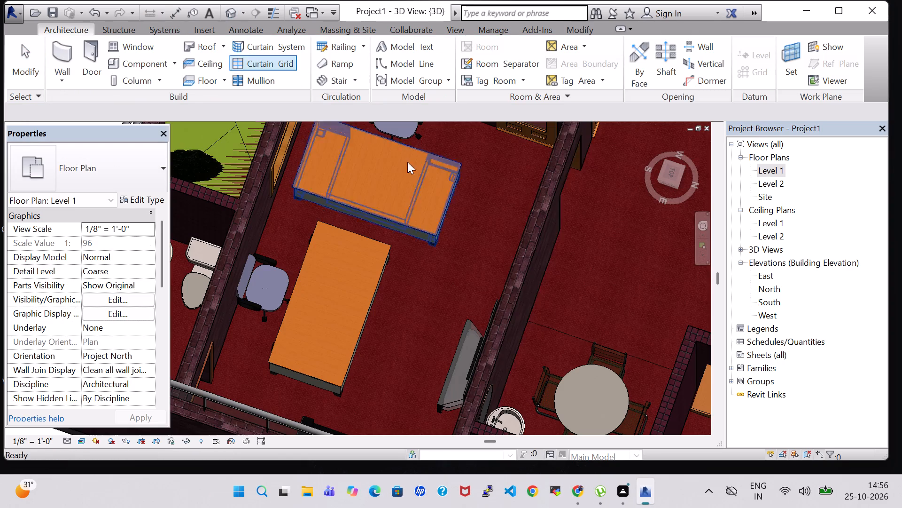
pyautogui.keyDown('shift'); pyautogui.moveTo(383, 338); pyautogui.dragTo(407, 306, button='middle'); pyautogui.keyUp('shift')
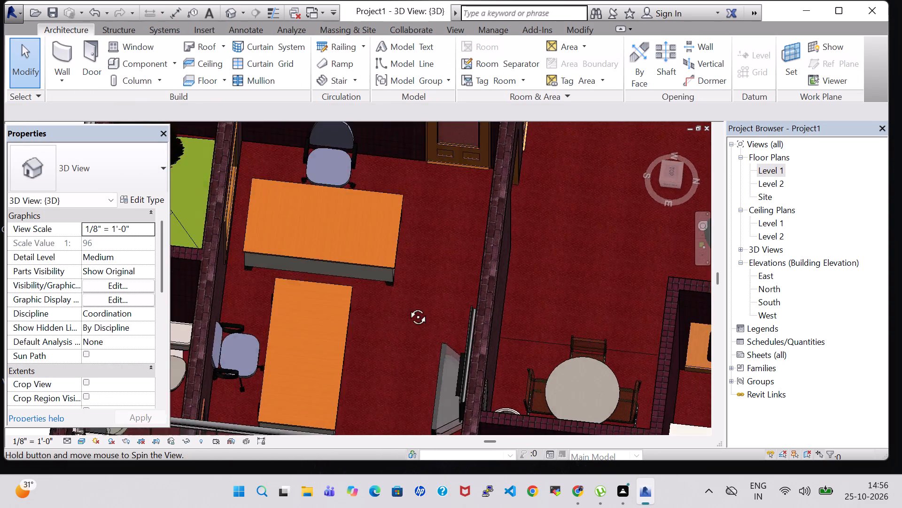
pyautogui.keyDown('shift'); pyautogui.moveTo(407, 306); pyautogui.dragTo(452, 273, button='middle'); pyautogui.keyUp('shift')
pyautogui.keyDown('shift'); pyautogui.moveTo(311, 354); pyautogui.dragTo(383, 346, button='middle'); pyautogui.keyUp('shift')
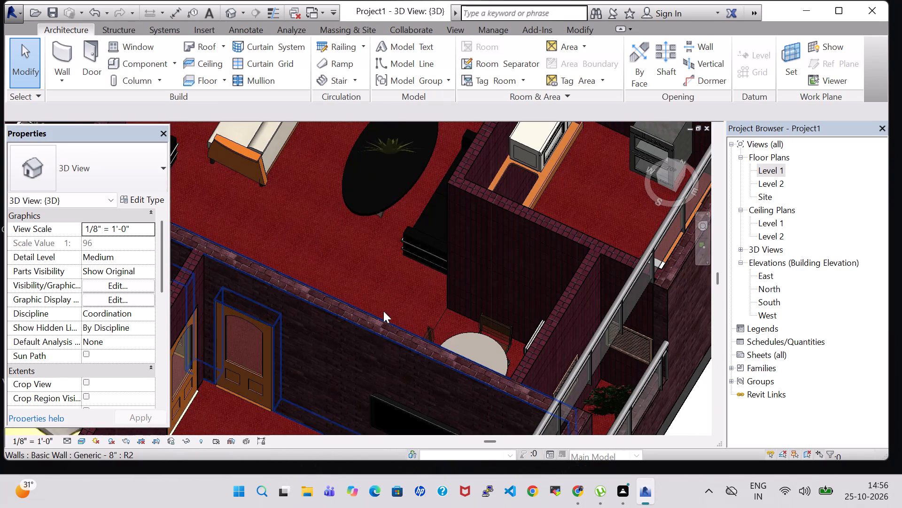
pyautogui.moveTo(384, 305); pyautogui.dragTo(365, 111, button='middle')
pyautogui.keyDown('shift'); pyautogui.moveTo(387, 348); pyautogui.dragTo(425, 355, button='middle'); pyautogui.keyUp('shift')
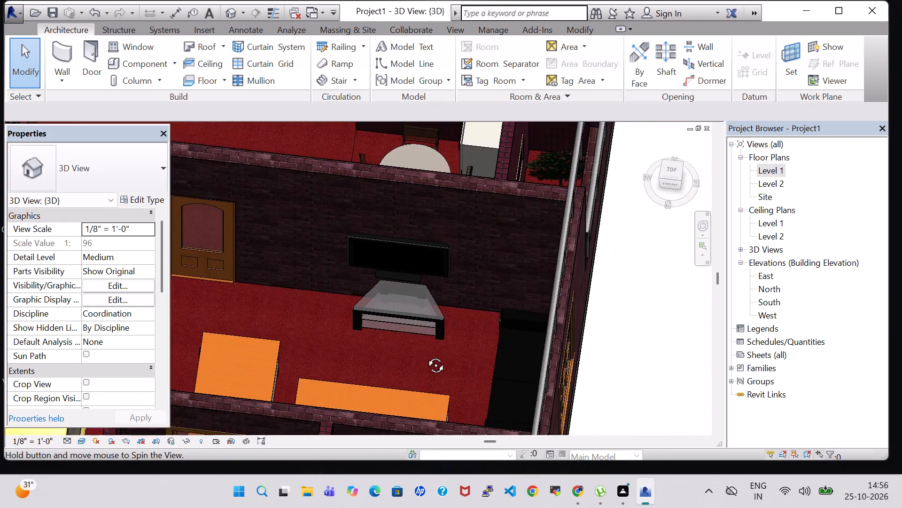
pyautogui.keyDown('shift'); pyautogui.moveTo(425, 355); pyautogui.dragTo(463, 355, button='middle'); pyautogui.keyUp('shift')
# Return to the Level 1 floor plan and load the Cabinet-File 3 Drawer.0001 family from the Furniture library's Storage folder.
pyautogui.doubleClick(773, 168)
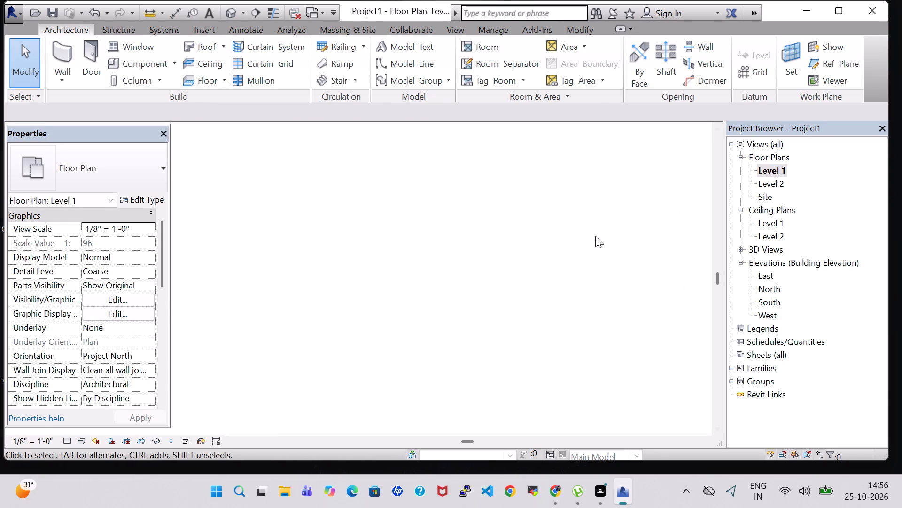
pyautogui.scroll(-2, 583, 251)
pyautogui.click(154, 57)
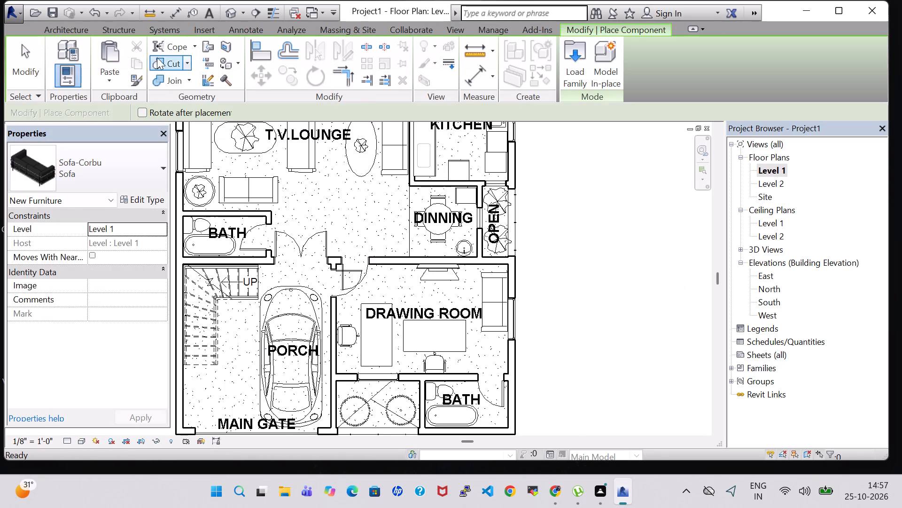
pyautogui.click(578, 69)
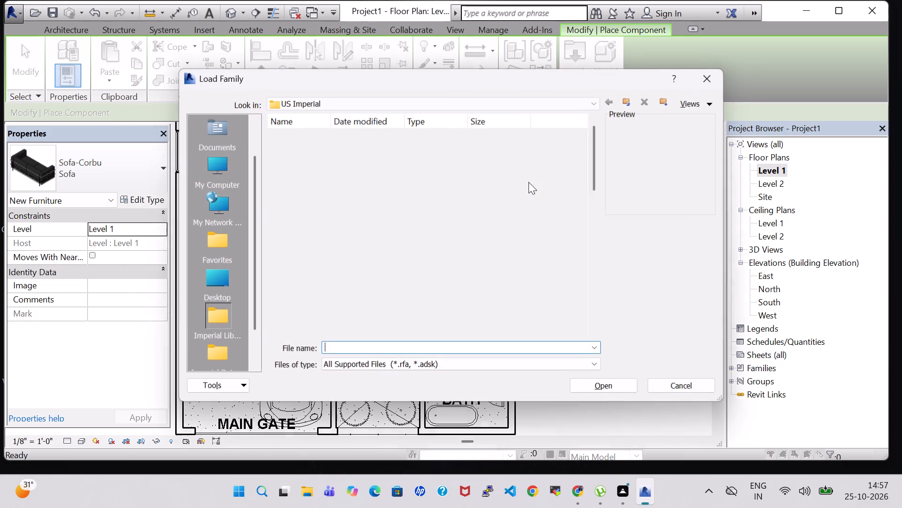
pyautogui.scroll(-2, 527, 185)
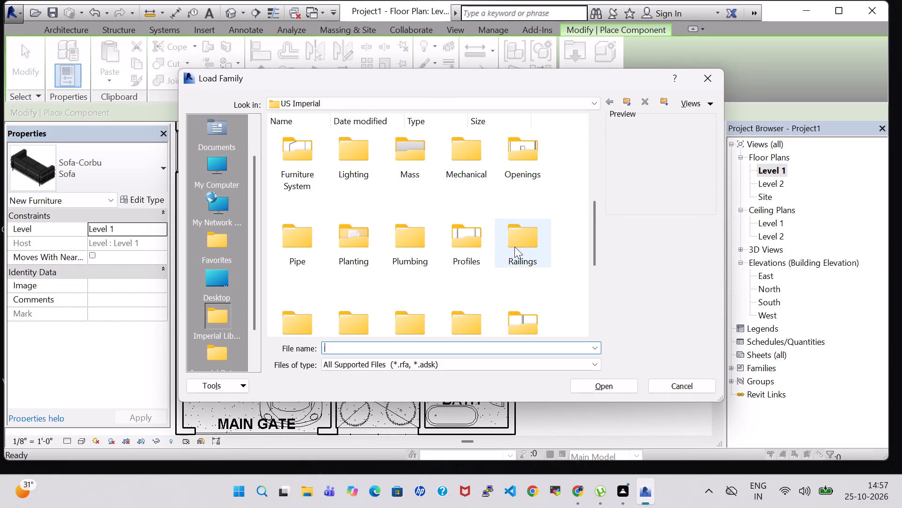
pyautogui.scroll(-2, 514, 246)
pyautogui.scroll(2, 492, 218)
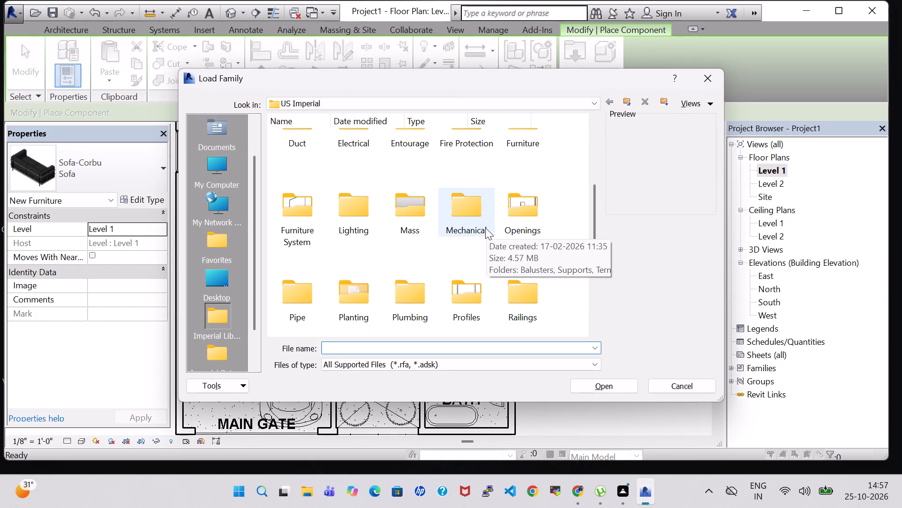
pyautogui.scroll(1, 441, 226)
pyautogui.doubleClick(513, 242)
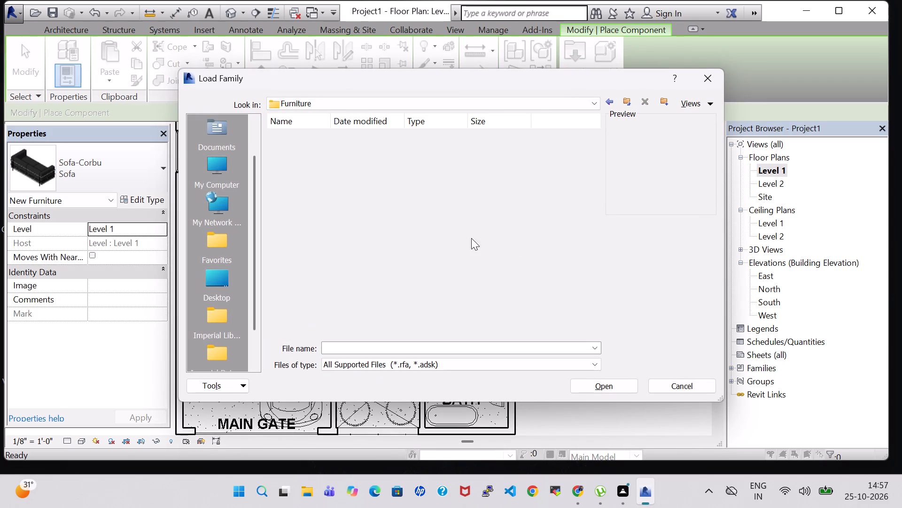
pyautogui.doubleClick(478, 163)
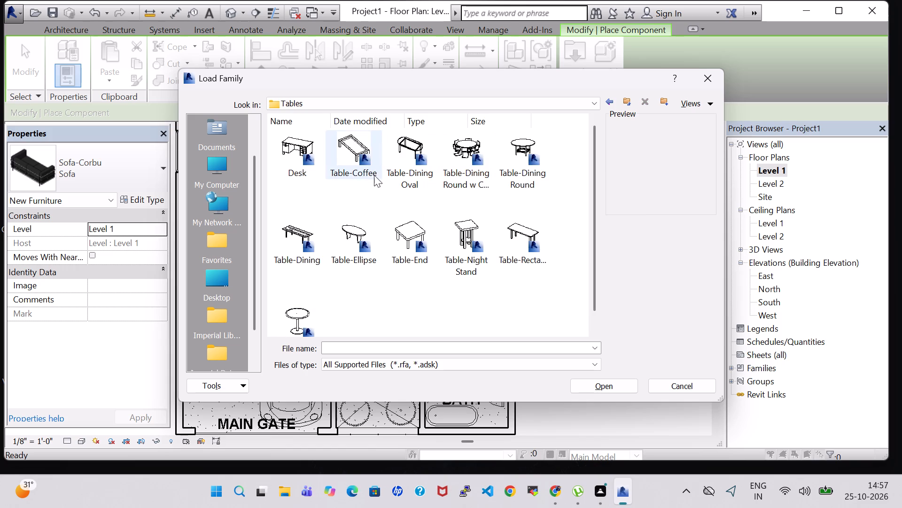
pyautogui.click(606, 100)
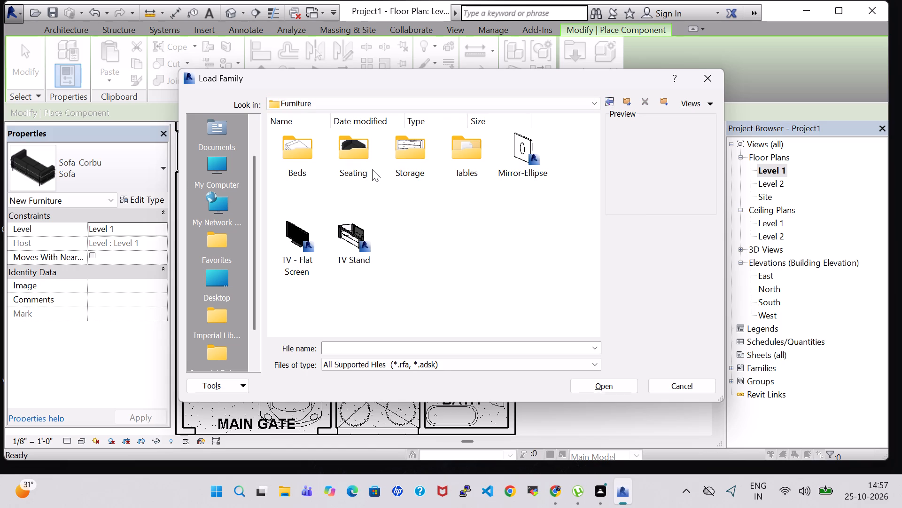
pyautogui.doubleClick(403, 160)
pyautogui.click(344, 150)
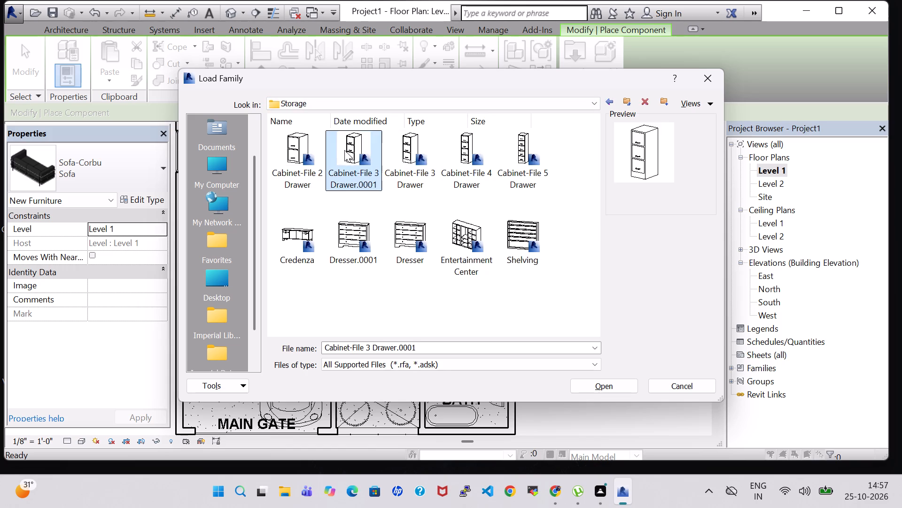
pyautogui.click(629, 384)
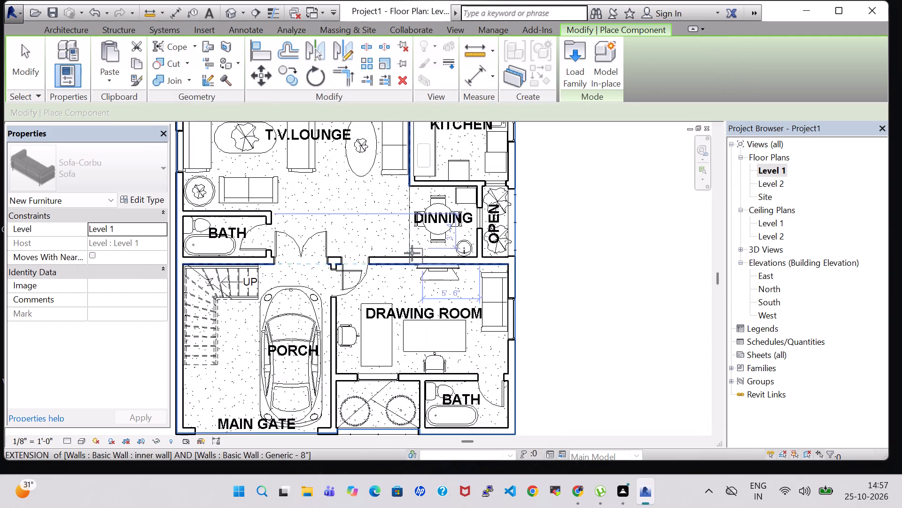
# Place a 15" x 18" three-drawer file cabinet against the drawing room's dining-side wall, between the entry door and the TV Stand.
pyautogui.scroll(4, 382, 266)
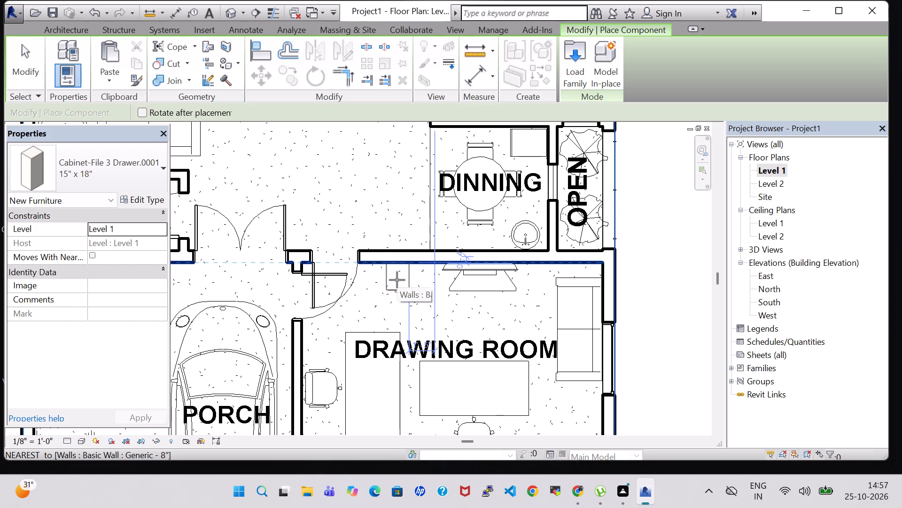
pyautogui.click(397, 280)
# Place a second file cabinet against the exterior wall between the sofa and bath, rotated so its drawers face into the drawing room.
pyautogui.moveTo(497, 349); pyautogui.dragTo(474, 255, button='middle')
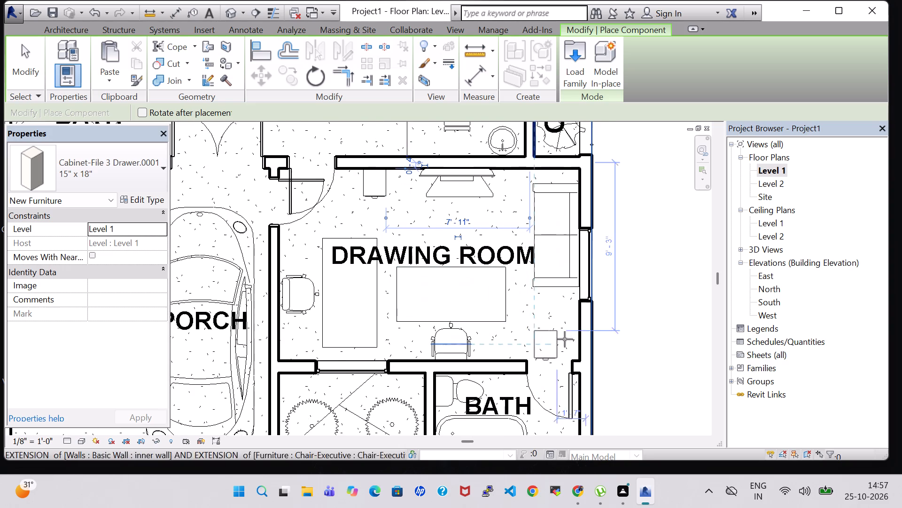
pyautogui.press('space')
pyautogui.press('space')
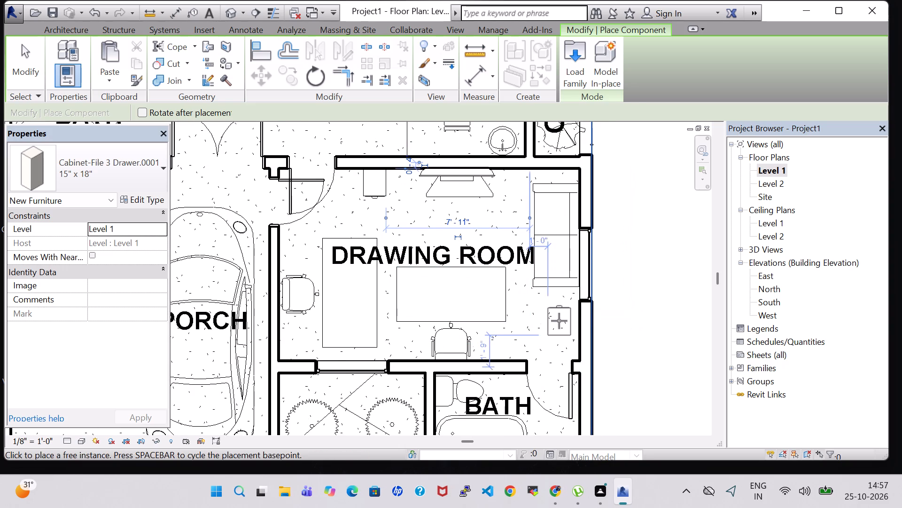
pyautogui.press('space')
pyautogui.click(568, 321)
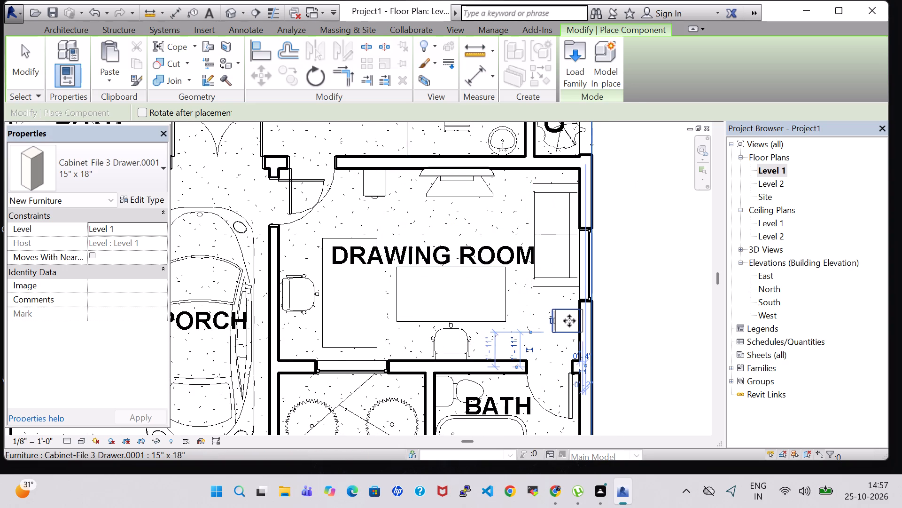
pyautogui.press('Escape')
pyautogui.press('Escape')
# Nudge both drawing-room file cabinets slightly into the room, away from the walls behind them.
pyautogui.click(566, 317)
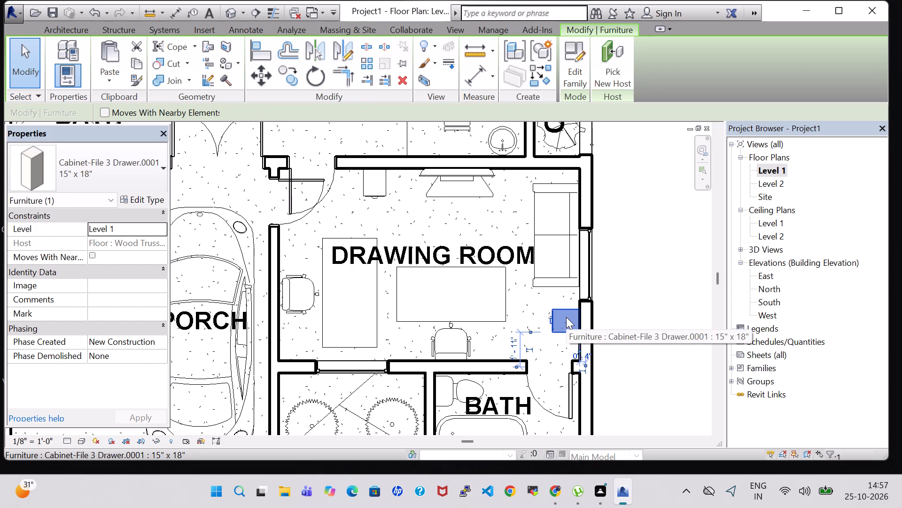
pyautogui.press('Left')
pyautogui.click(371, 178)
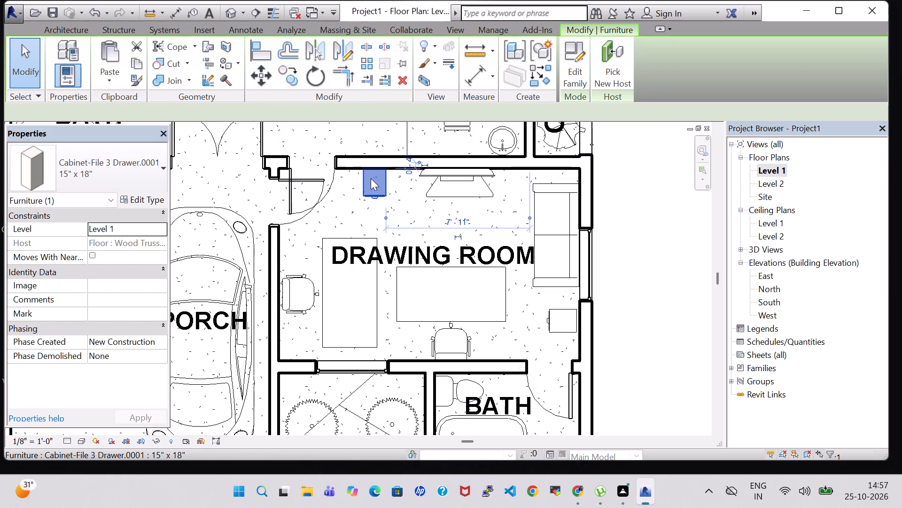
pyautogui.press('Down')
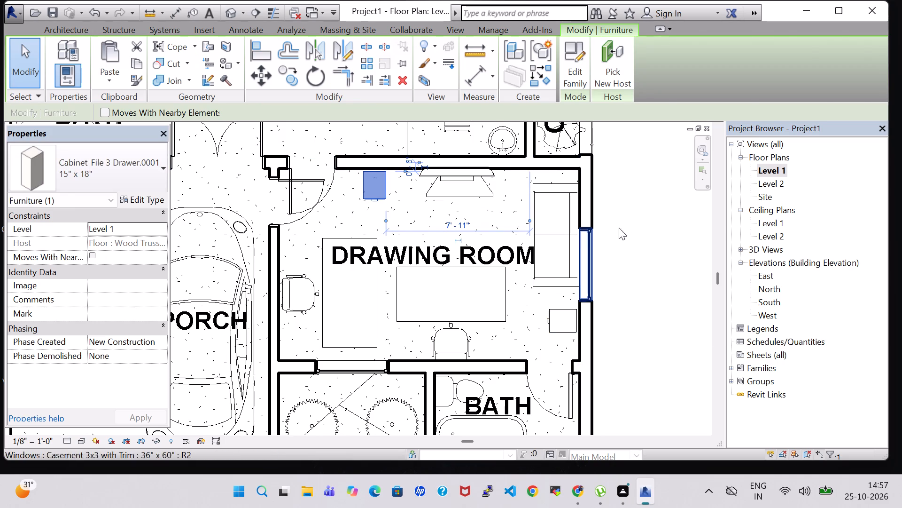
pyautogui.click(624, 226)
# Examine the furnished drawing room and adjoining dining area from several angles in the 3D view.
pyautogui.click(231, 15)
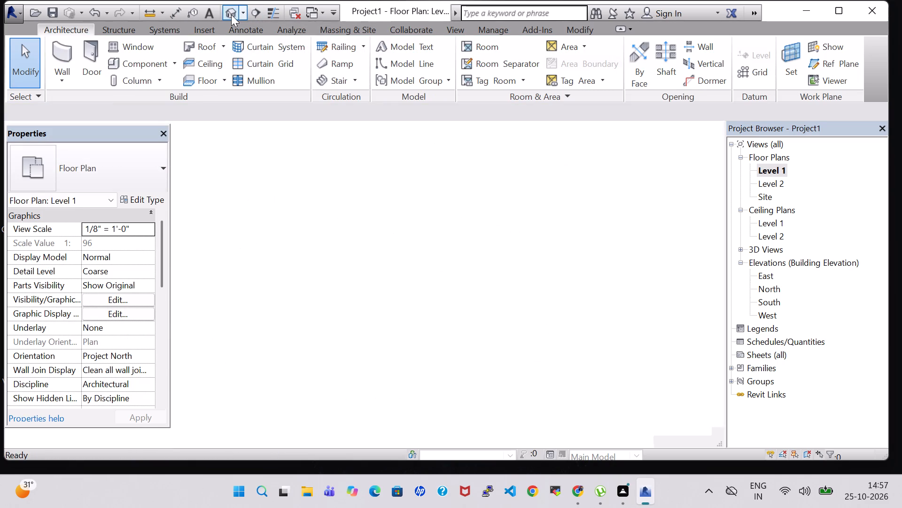
pyautogui.keyDown('shift'); pyautogui.moveTo(491, 352); pyautogui.dragTo(485, 347, button='middle'); pyautogui.keyUp('shift')
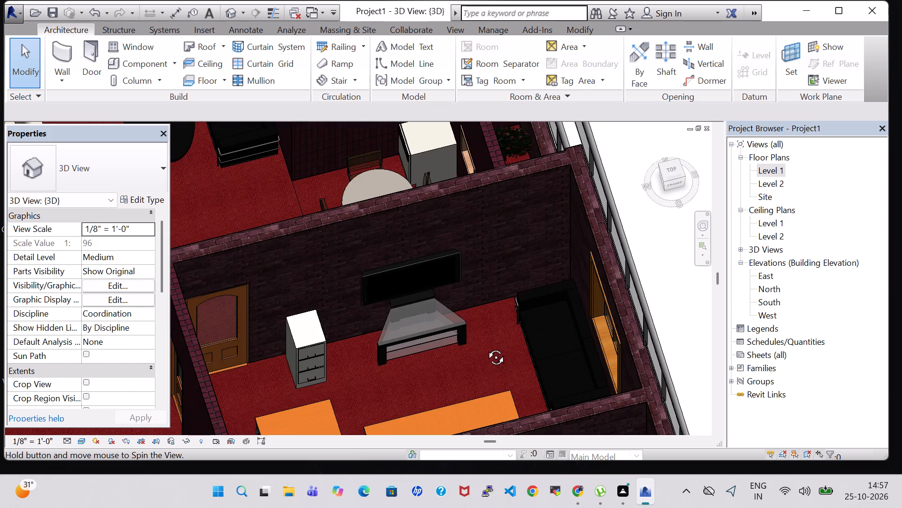
pyautogui.keyDown('shift'); pyautogui.moveTo(485, 347); pyautogui.dragTo(478, 325, button='middle'); pyautogui.keyUp('shift')
pyautogui.keyDown('shift'); pyautogui.moveTo(478, 355); pyautogui.dragTo(549, 382, button='middle'); pyautogui.keyUp('shift')
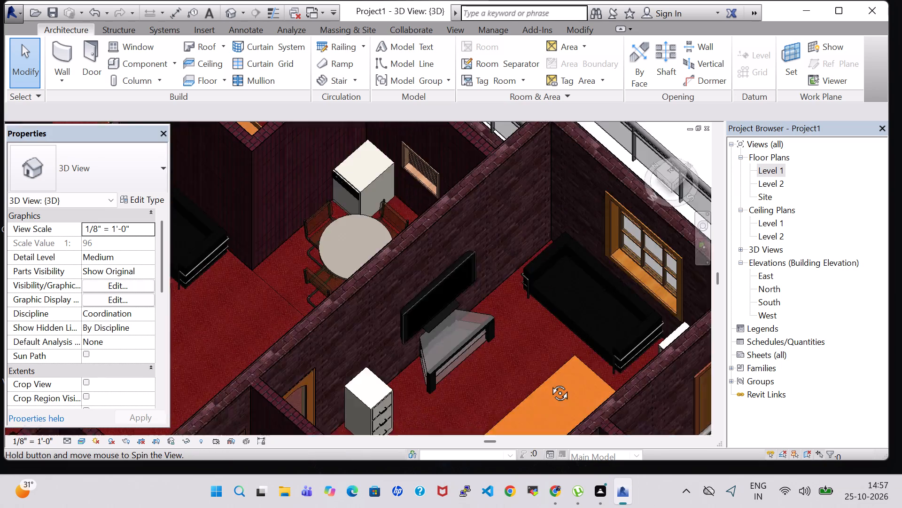
pyautogui.keyDown('shift'); pyautogui.moveTo(549, 382); pyautogui.dragTo(612, 339, button='middle'); pyautogui.keyUp('shift')
pyautogui.keyDown('shift'); pyautogui.moveTo(579, 332); pyautogui.dragTo(638, 270, button='middle'); pyautogui.keyUp('shift')
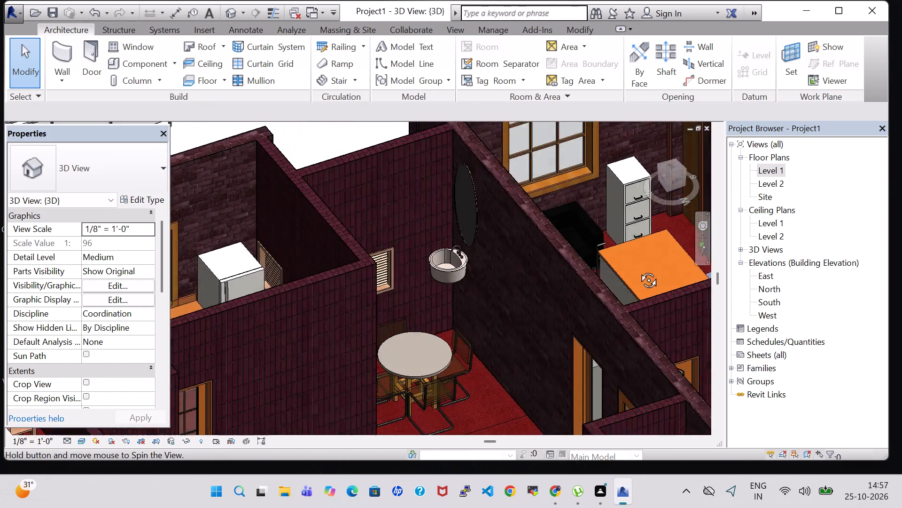
pyautogui.keyDown('shift'); pyautogui.moveTo(638, 270); pyautogui.dragTo(563, 336, button='middle'); pyautogui.keyUp('shift')
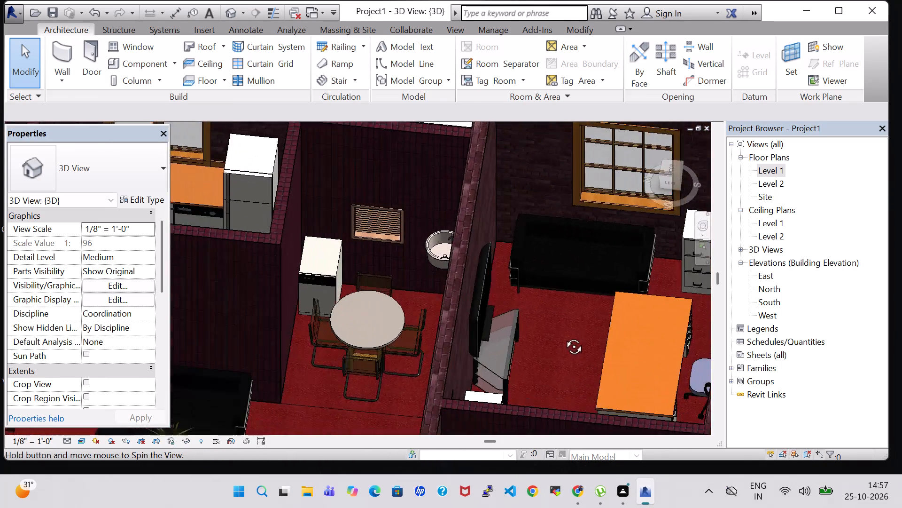
pyautogui.keyDown('shift'); pyautogui.moveTo(563, 336); pyautogui.dragTo(445, 287, button='middle'); pyautogui.keyUp('shift')
# Return to the Level 1 floor plan.
pyautogui.doubleClick(768, 174)
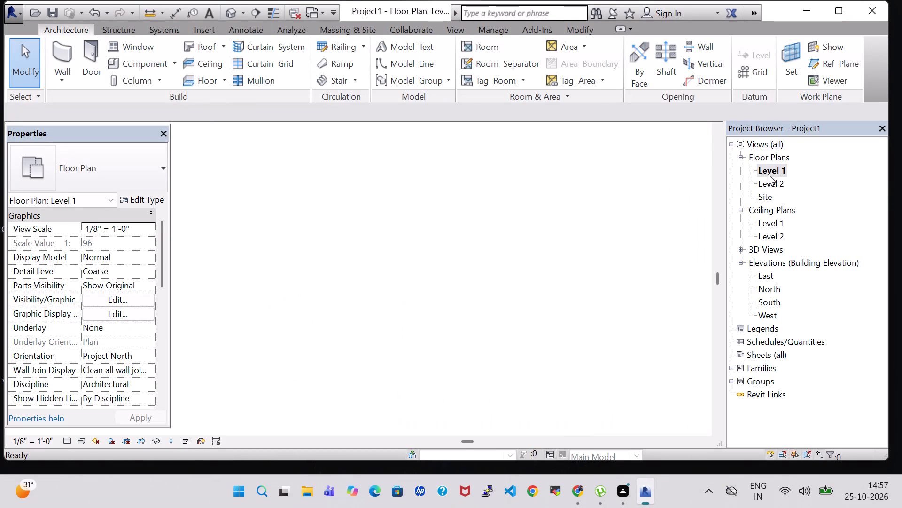
pyautogui.scroll(-5, 482, 279)
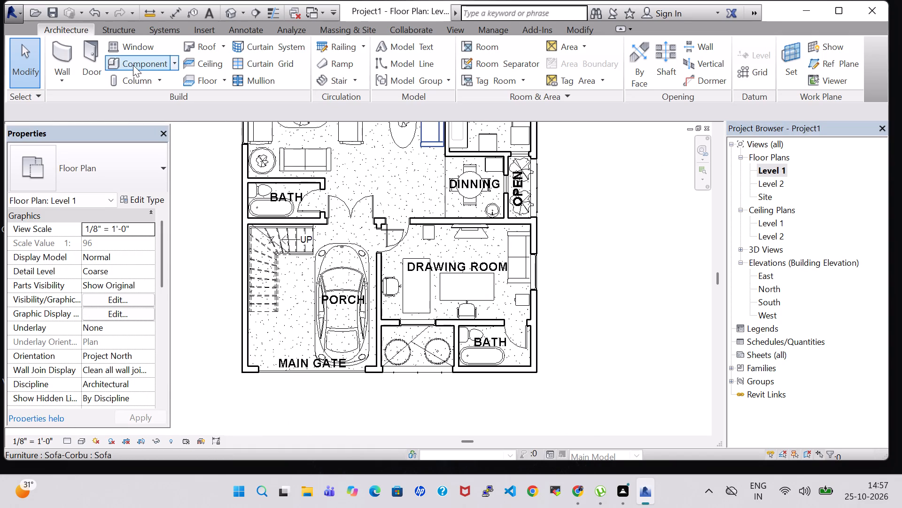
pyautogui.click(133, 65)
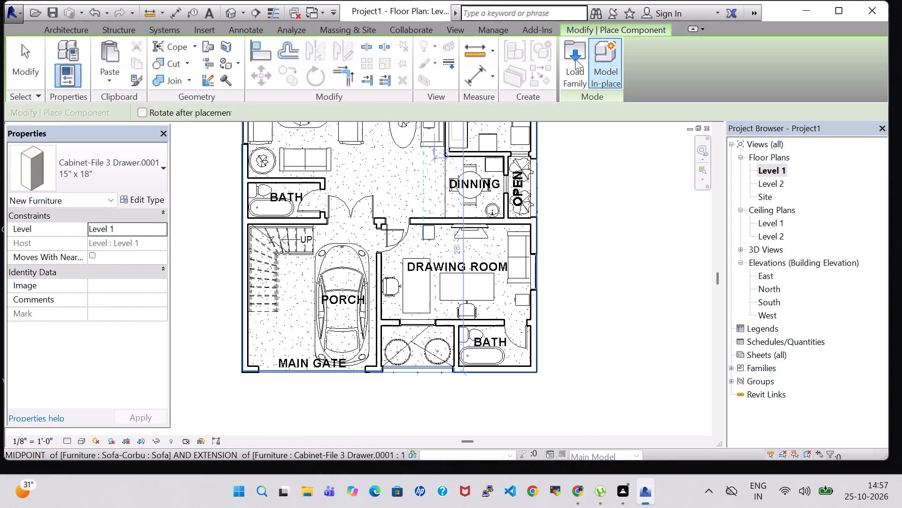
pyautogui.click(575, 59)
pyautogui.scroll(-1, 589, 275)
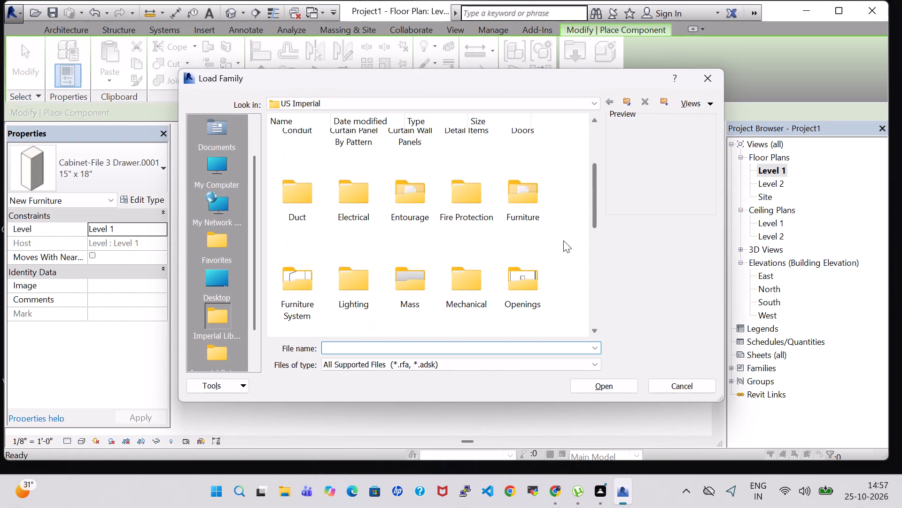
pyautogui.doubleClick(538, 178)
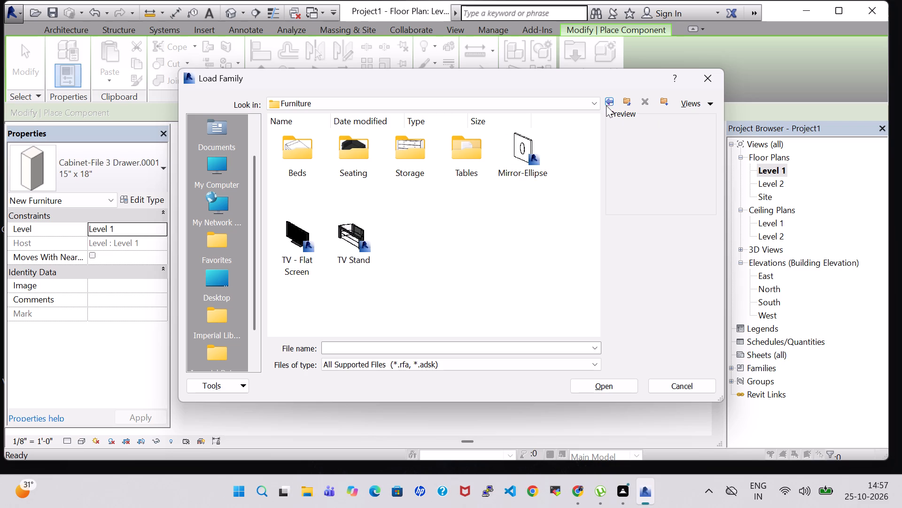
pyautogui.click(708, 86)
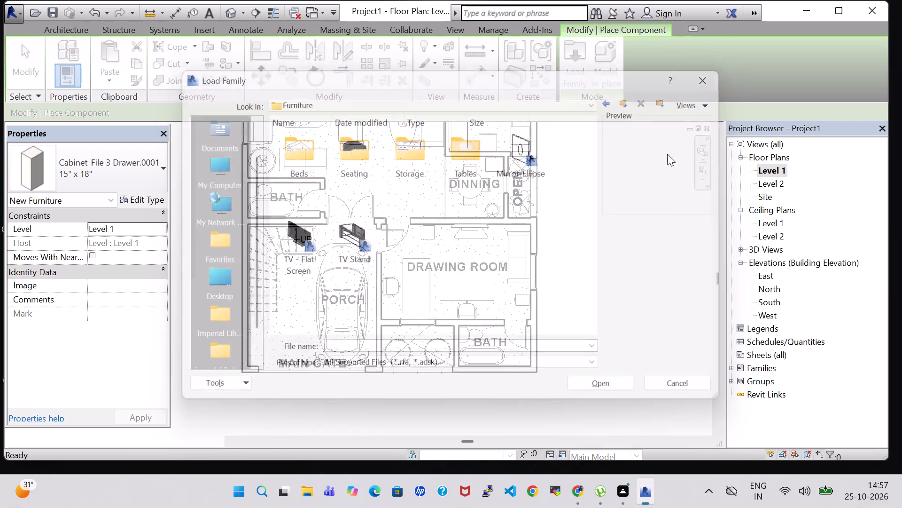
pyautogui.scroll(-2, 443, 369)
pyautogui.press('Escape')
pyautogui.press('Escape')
# Load the Mirror-Ellipse family from the US Imperial library's Furniture folder, then leave component placement.
pyautogui.moveTo(534, 208); pyautogui.dragTo(584, 315, button='middle')
pyautogui.scroll(3, 436, 230)
pyautogui.moveTo(452, 307); pyautogui.dragTo(456, 336, button='middle')
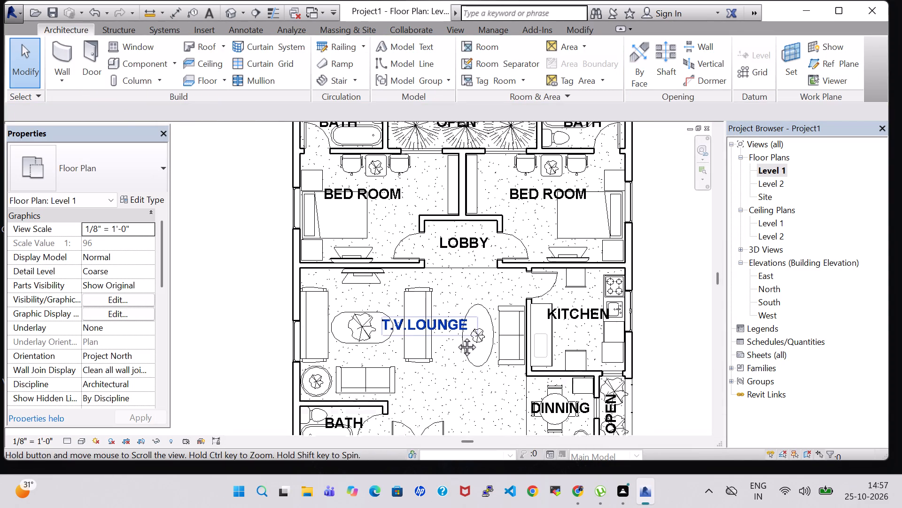
pyautogui.moveTo(456, 336); pyautogui.dragTo(461, 381, button='middle')
pyautogui.scroll(2, 380, 275)
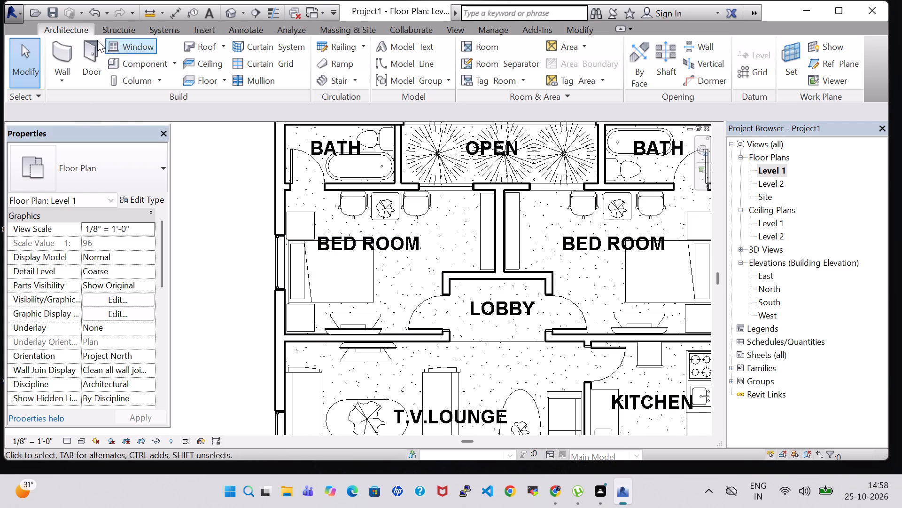
pyautogui.click(125, 67)
pyautogui.click(580, 70)
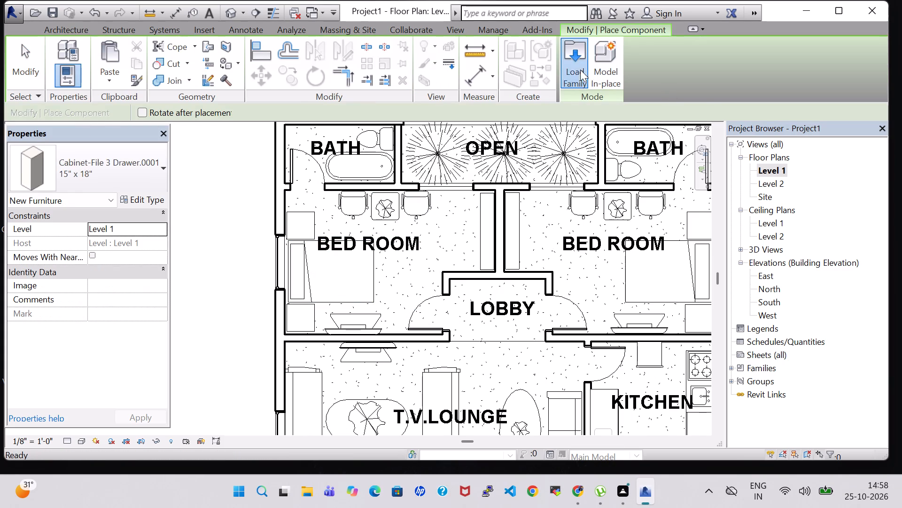
pyautogui.scroll(-1, 560, 251)
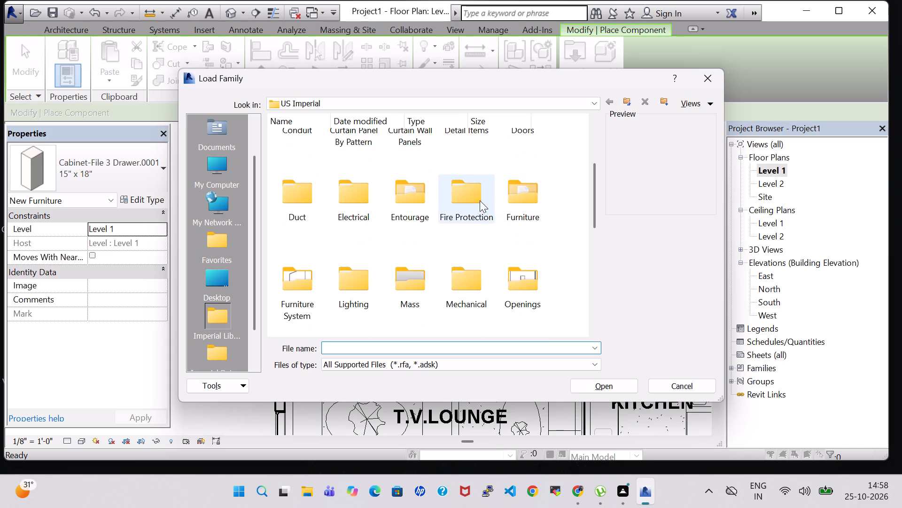
pyautogui.doubleClick(528, 192)
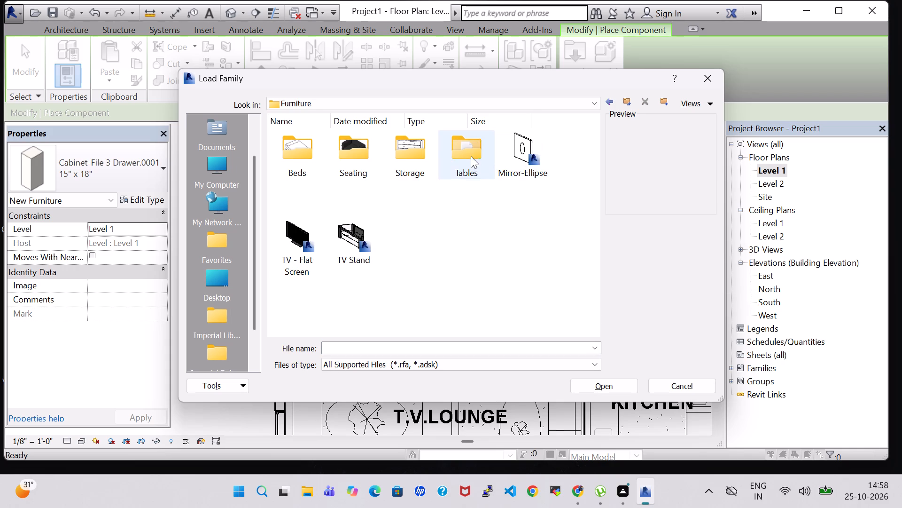
pyautogui.click(538, 159)
pyautogui.click(611, 386)
pyautogui.scroll(4, 444, 232)
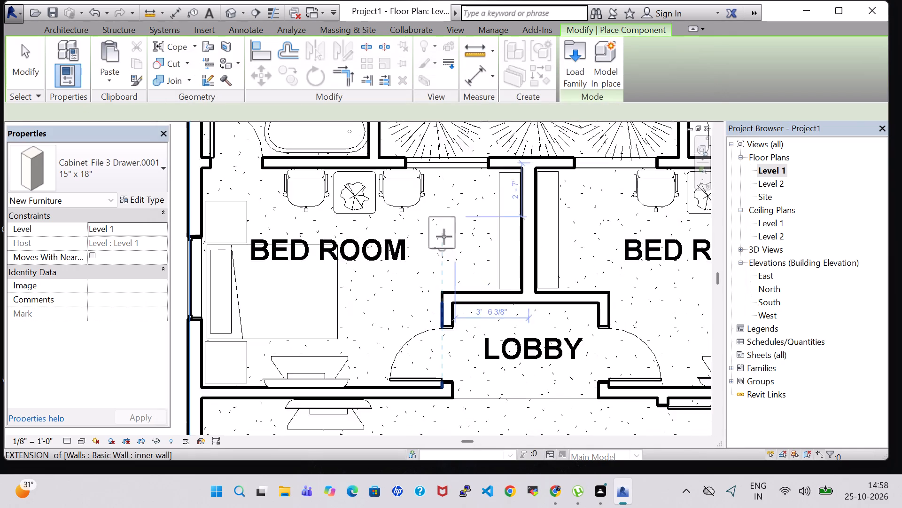
pyautogui.scroll(3, 444, 237)
pyautogui.press('Escape')
pyautogui.press('Escape')
# Place an 18" x 36" Mirror-Ellipse in each bedroom on the lobby wall beside the wardrobe, and open the 3D view.
pyautogui.click(130, 62)
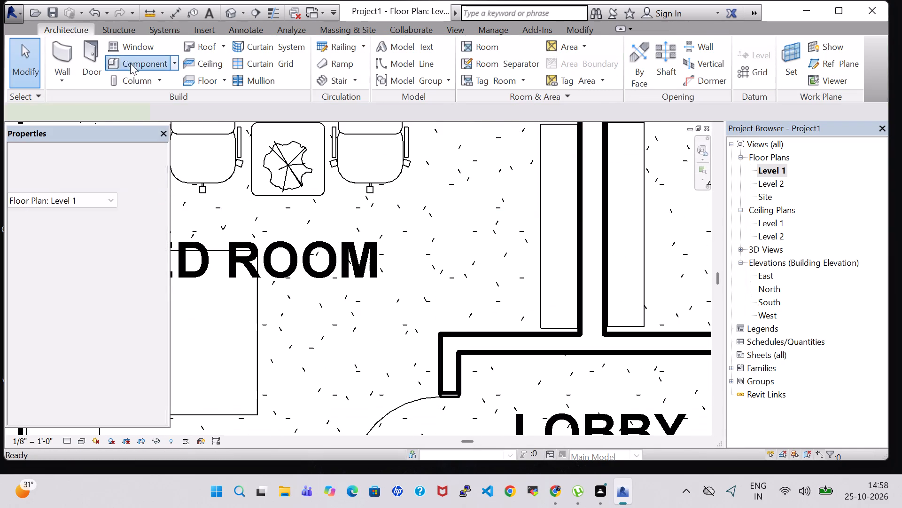
pyautogui.click(96, 159)
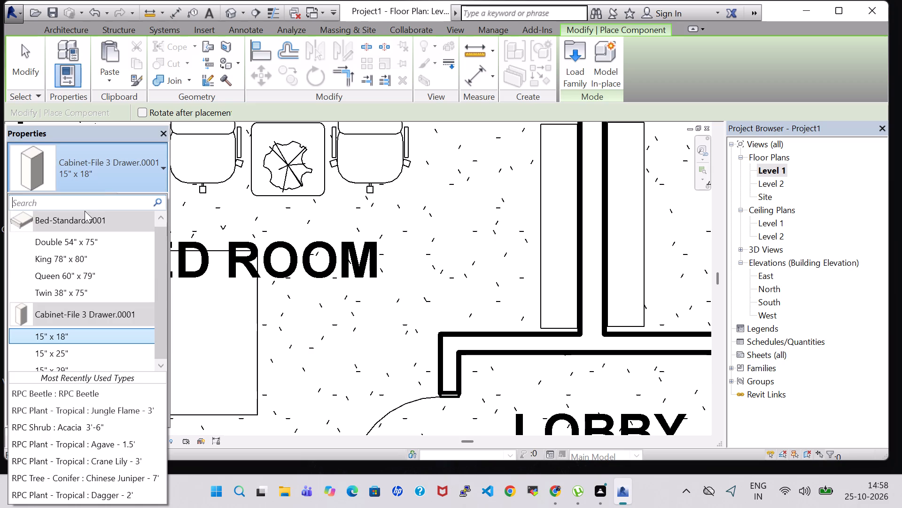
pyautogui.write('MI')
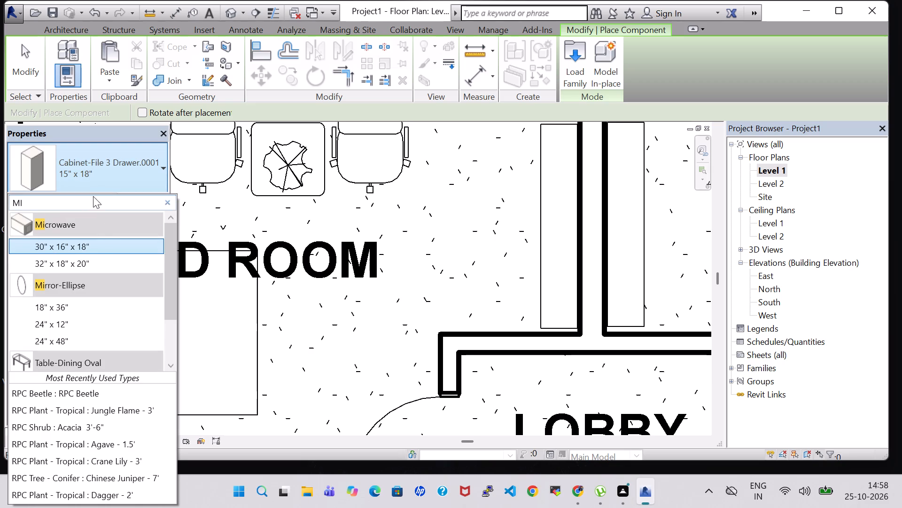
pyautogui.click(76, 311)
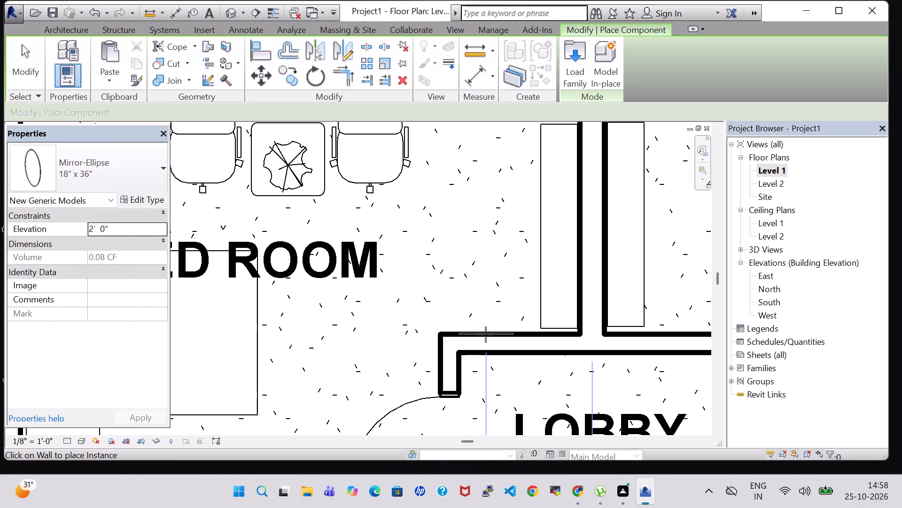
pyautogui.click(486, 334)
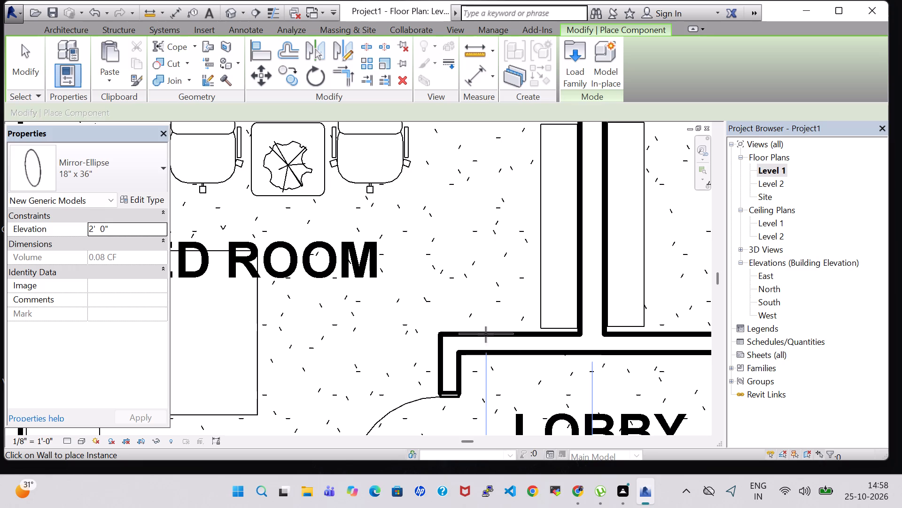
pyautogui.scroll(-6, 482, 270)
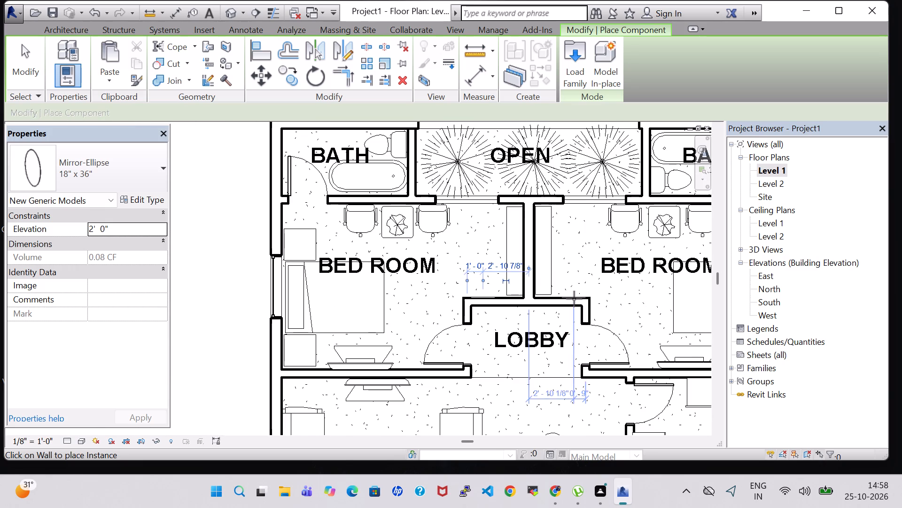
pyautogui.click(570, 300)
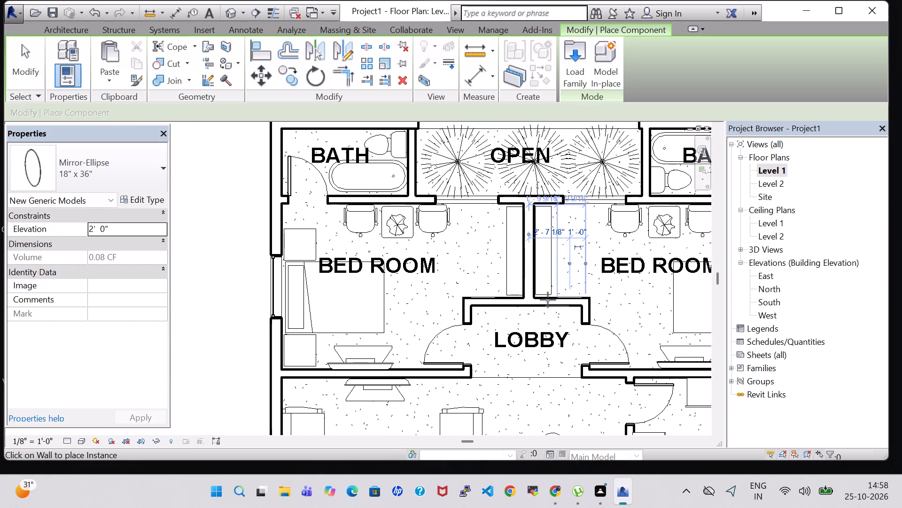
pyautogui.click(227, 15)
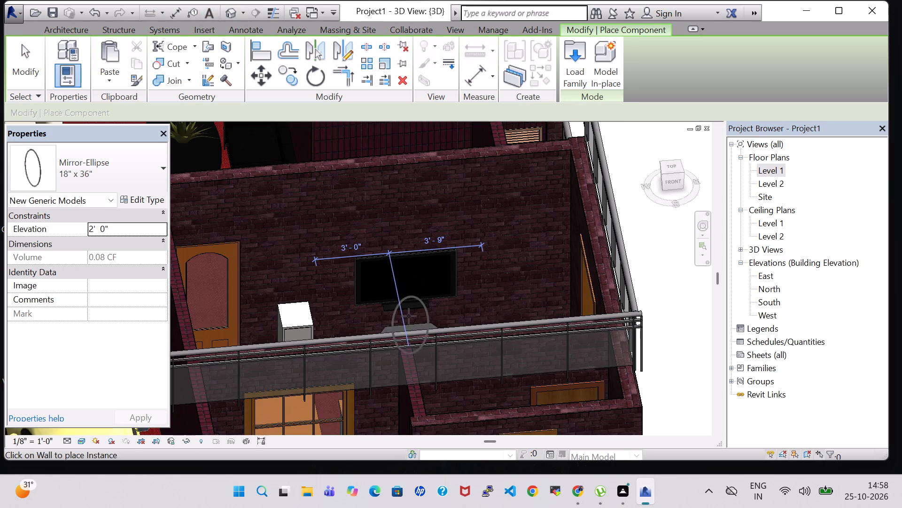
pyautogui.press('Escape')
pyautogui.press('Escape')
# Raise the 48" x 48" casement window above the kitchen sink to a sill height of about 4' 2".
pyautogui.scroll(-2, 422, 276)
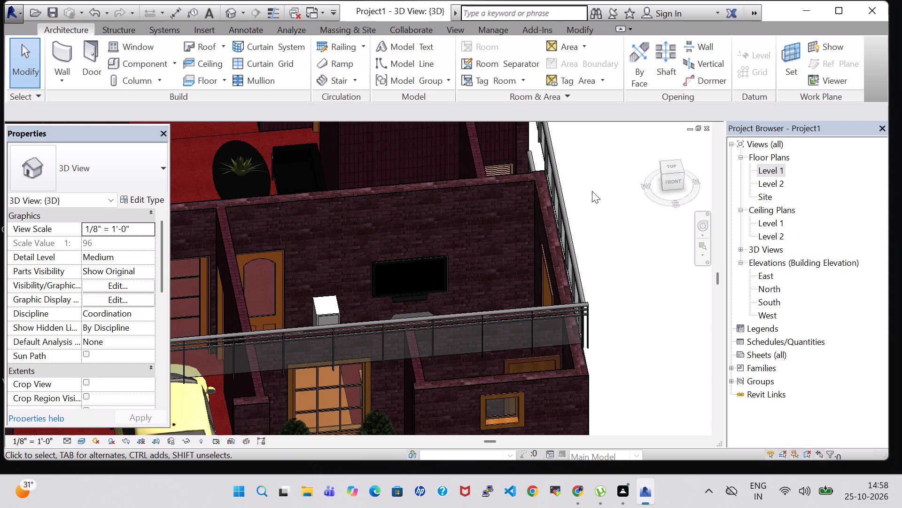
pyautogui.keyDown('shift'); pyautogui.moveTo(592, 191); pyautogui.dragTo(599, 266, button='middle'); pyautogui.keyUp('shift')
pyautogui.keyDown('shift'); pyautogui.scroll(-1, 592, 191); pyautogui.keyUp('shift')
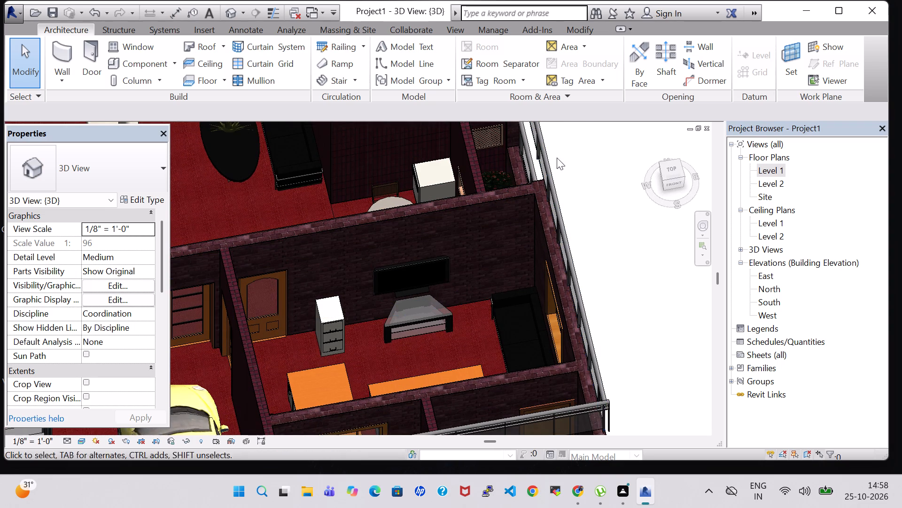
pyautogui.moveTo(567, 158); pyautogui.dragTo(598, 349, button='middle')
pyautogui.keyDown('shift'); pyautogui.moveTo(569, 218); pyautogui.dragTo(573, 227, button='middle'); pyautogui.keyUp('shift')
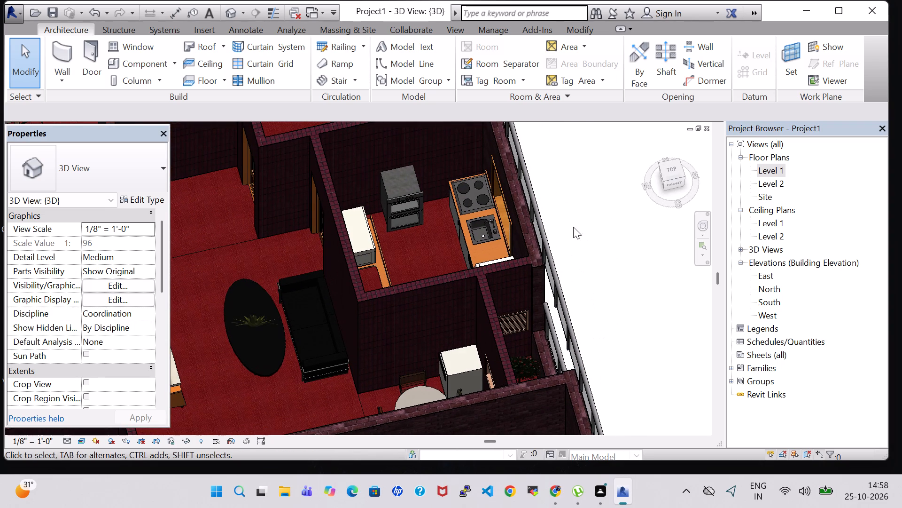
pyautogui.moveTo(571, 247); pyautogui.dragTo(583, 291, button='middle')
pyautogui.keyDown('shift'); pyautogui.middleClick(583, 291); pyautogui.keyUp('shift')
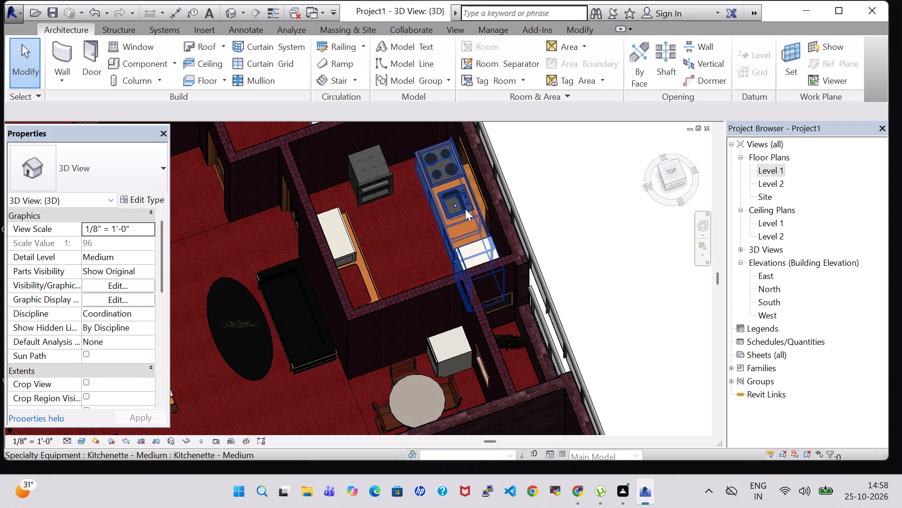
pyautogui.click(481, 204)
pyautogui.press('Up')
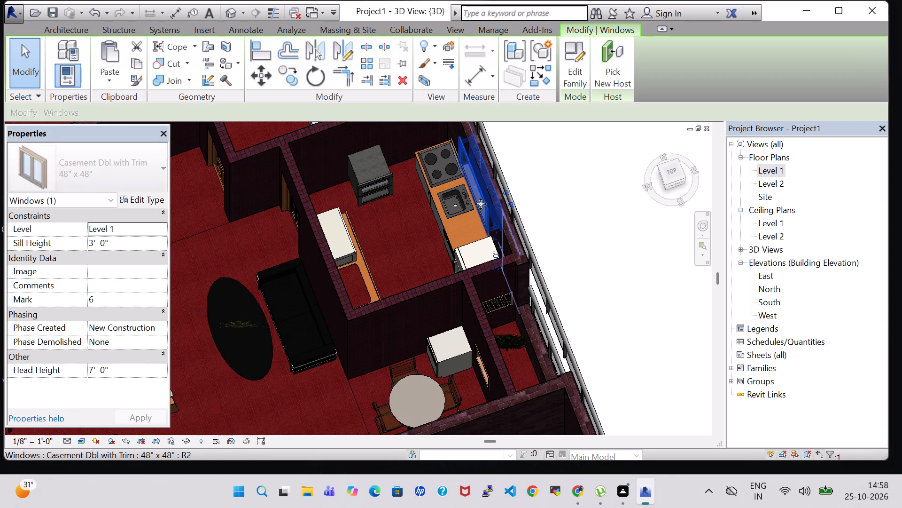
pyautogui.press('Up')
pyautogui.press('Up')
pyautogui.press('Up')
pyautogui.press('Up')
pyautogui.press('Up')
pyautogui.press('Up')
pyautogui.press('Up')
pyautogui.press('Up')
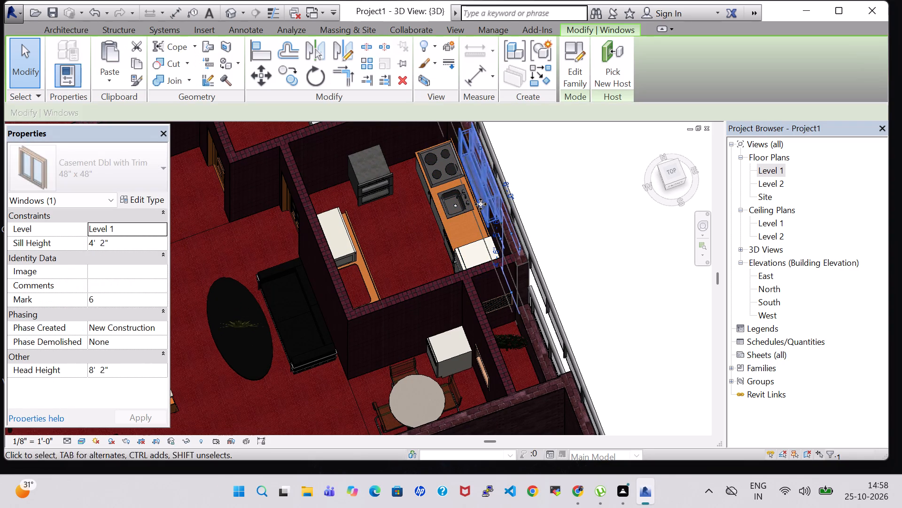
pyautogui.click(556, 226)
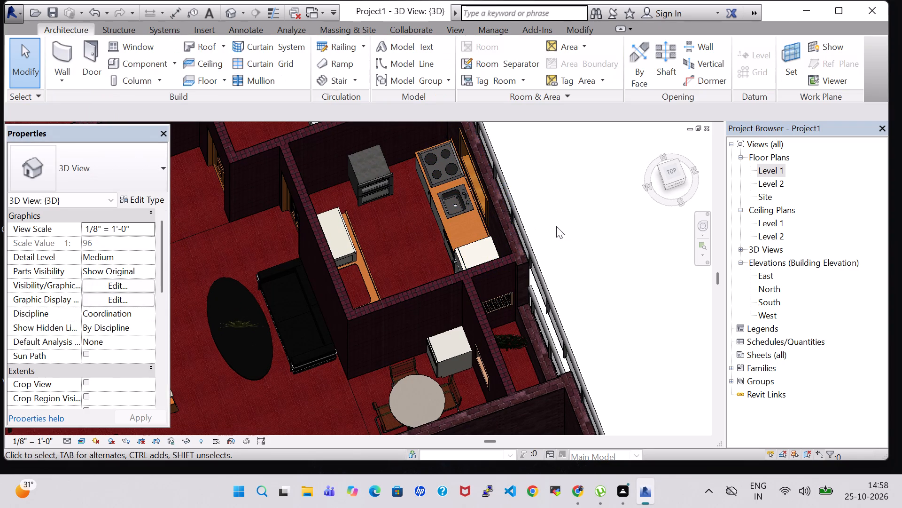
# Return to the Level 1 floor plan after checking the bedrooms in 3D.
pyautogui.moveTo(556, 226); pyautogui.dragTo(558, 214, button='middle')
pyautogui.moveTo(224, 249); pyautogui.dragTo(437, 434, button='middle')
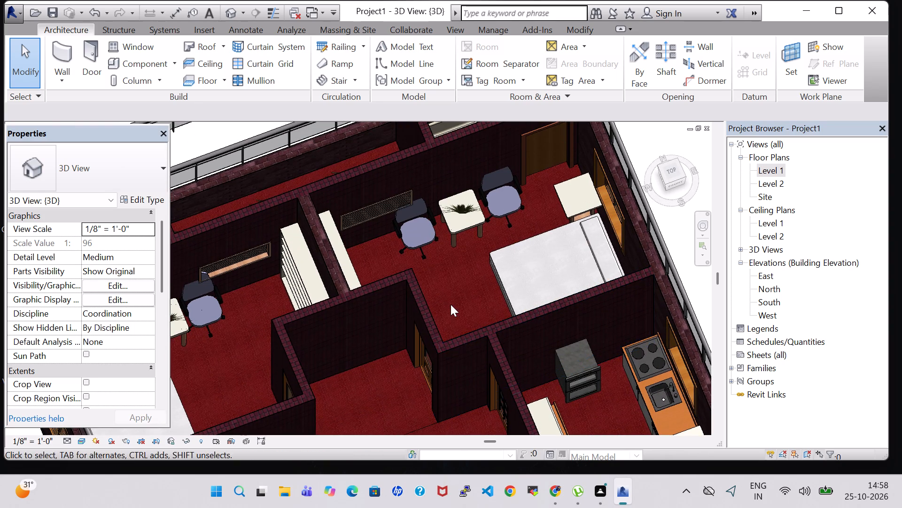
pyautogui.keyDown('shift'); pyautogui.moveTo(435, 270); pyautogui.dragTo(432, 367, button='middle'); pyautogui.keyUp('shift')
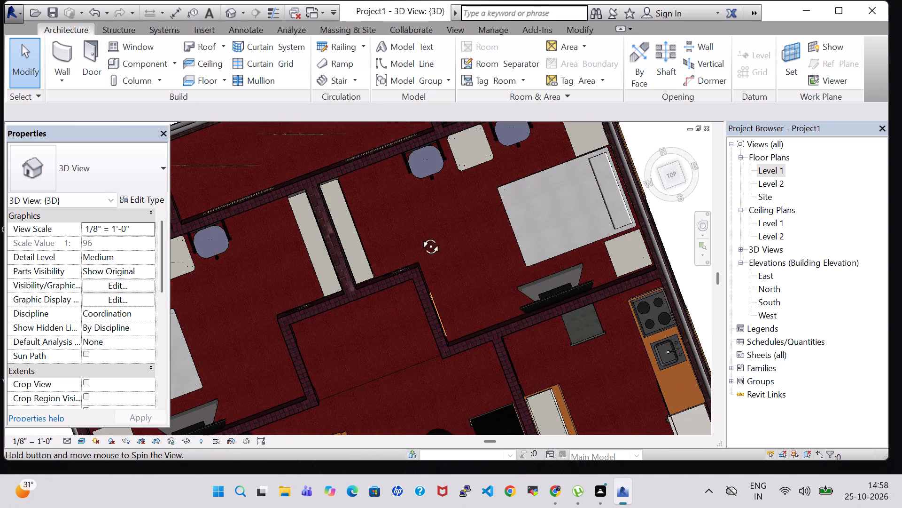
pyautogui.keyDown('shift'); pyautogui.moveTo(430, 210); pyautogui.dragTo(441, 264, button='middle'); pyautogui.keyUp('shift')
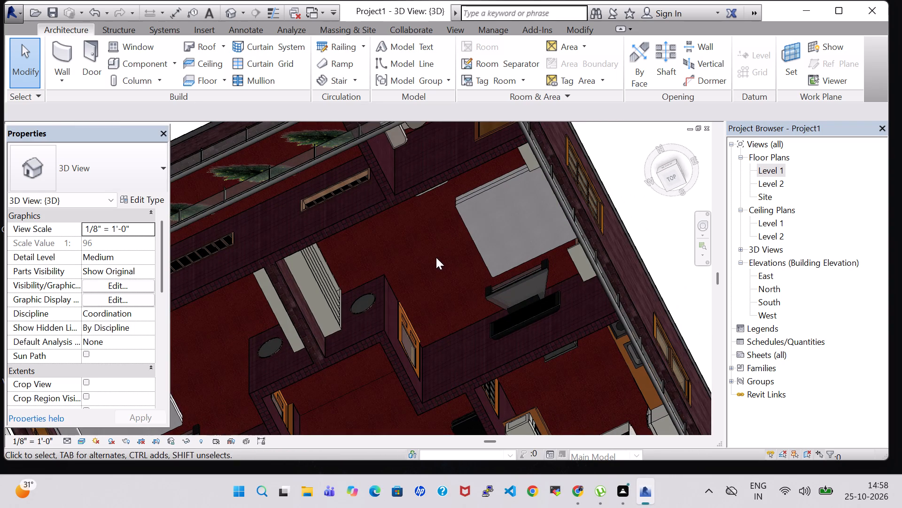
pyautogui.doubleClick(775, 170)
# Load the RPC Notebook Computer family from the library's Entourage folder for component placement.
pyautogui.scroll(-2, 469, 206)
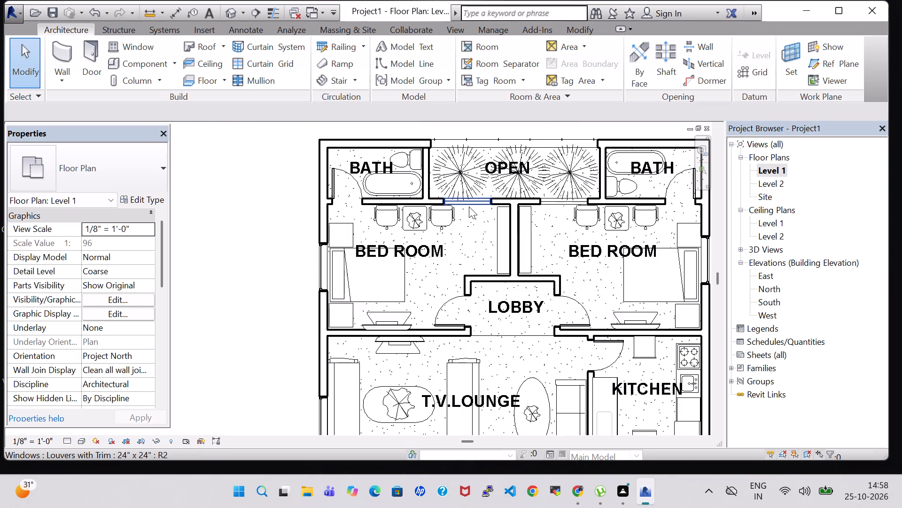
pyautogui.scroll(-3, 469, 206)
pyautogui.click(665, 247)
pyautogui.scroll(2, 665, 247)
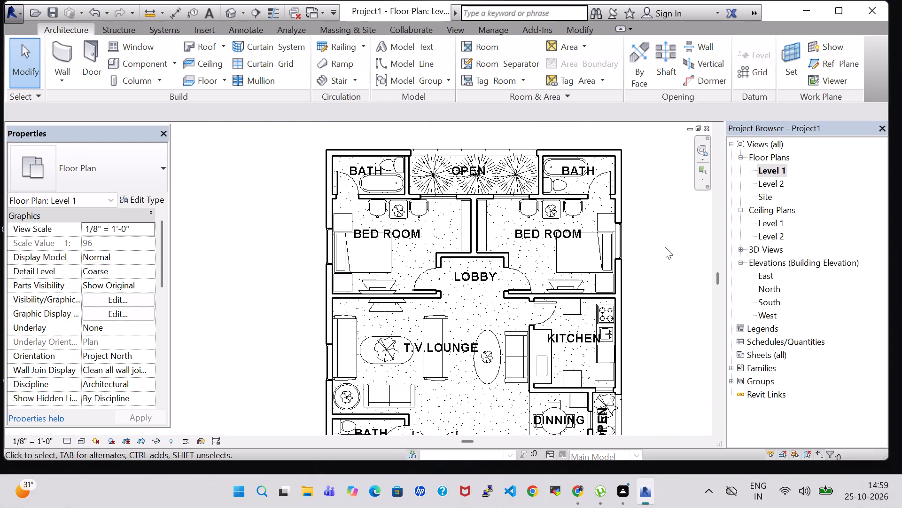
pyautogui.scroll(1, 665, 247)
pyautogui.moveTo(665, 247); pyautogui.dragTo(655, 246, button='middle')
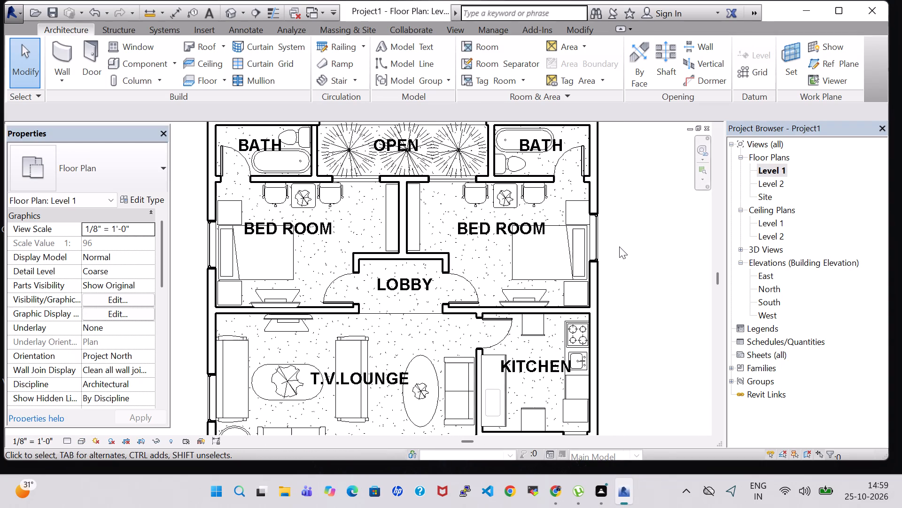
pyautogui.moveTo(634, 246); pyautogui.dragTo(588, 223, button='middle')
pyautogui.scroll(-2, 588, 223)
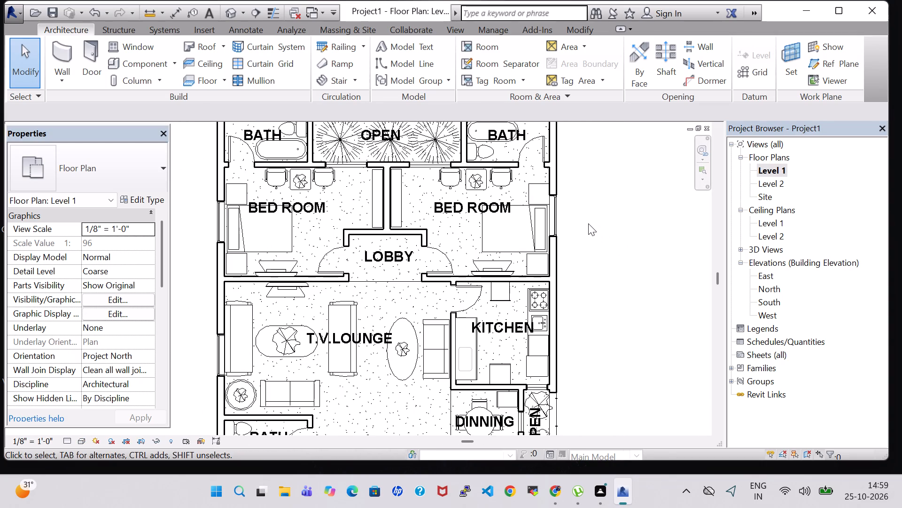
pyautogui.moveTo(588, 223); pyautogui.dragTo(570, 215, button='middle')
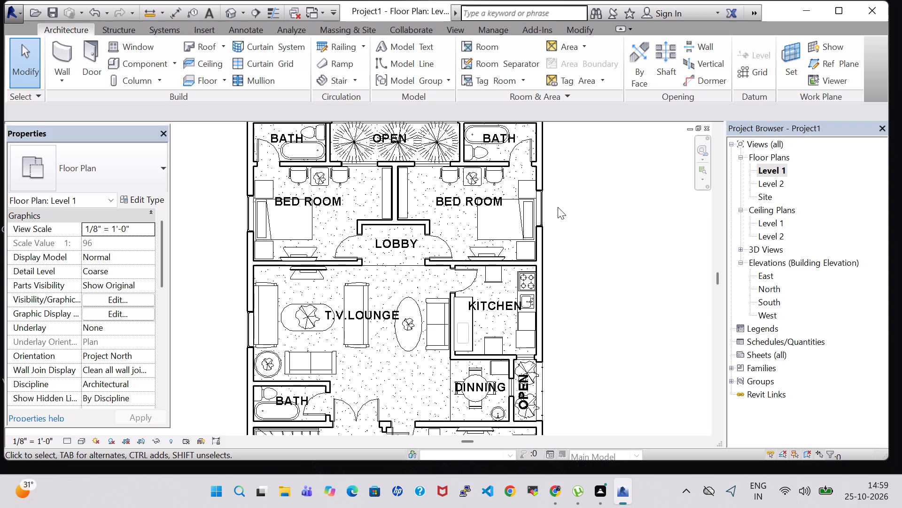
pyautogui.click(124, 62)
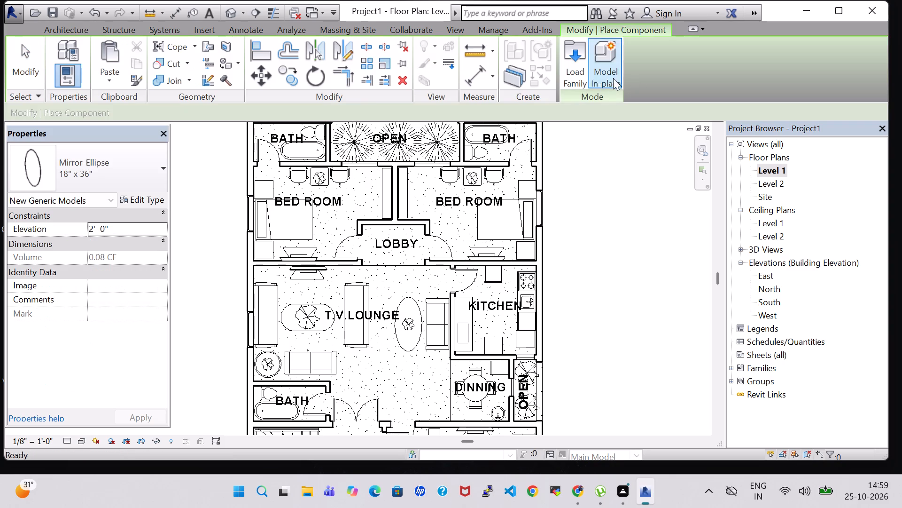
pyautogui.click(583, 72)
pyautogui.scroll(-1, 425, 143)
pyautogui.doubleClick(405, 195)
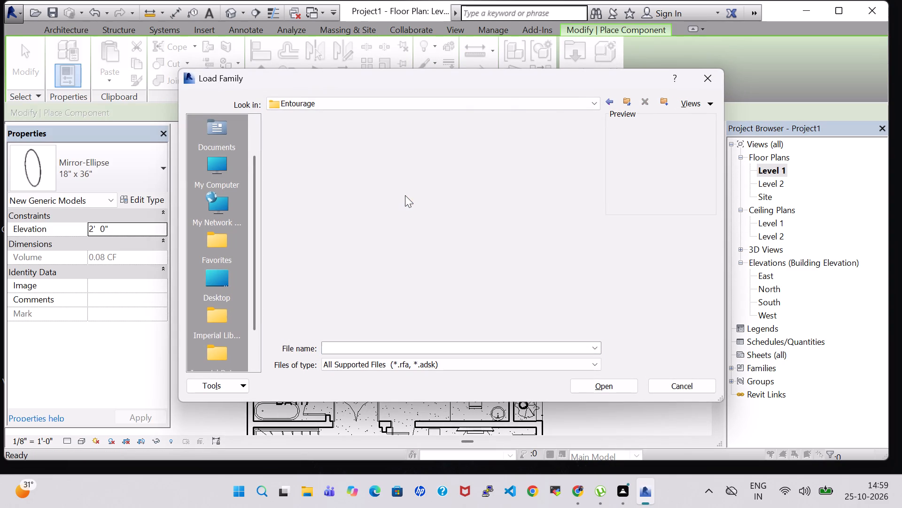
pyautogui.click(531, 152)
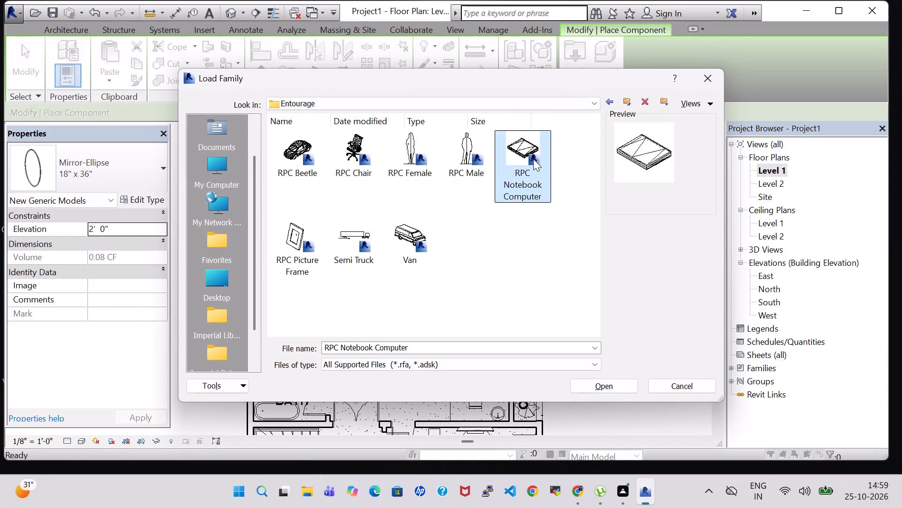
pyautogui.click(619, 383)
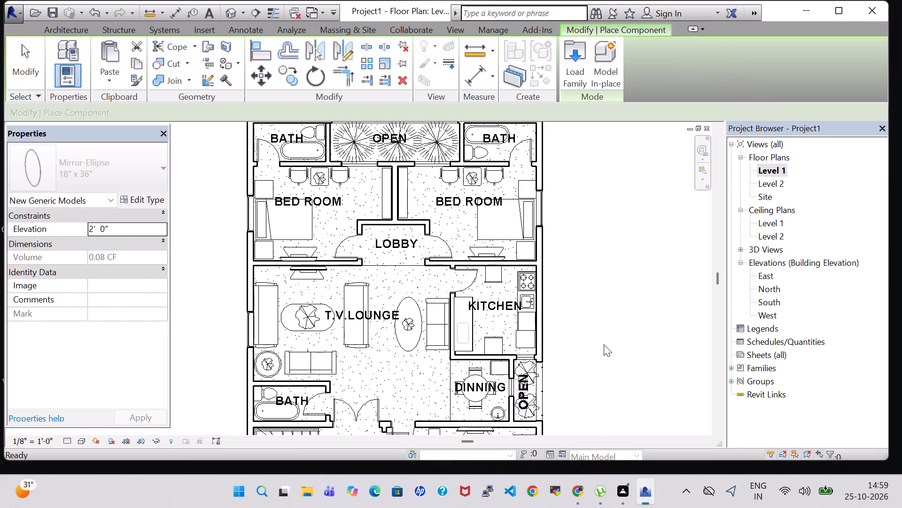
# Place an RPC Notebook Computer on each of the two drawing room desks, rotating the second to suit its desk, and end placement.
pyautogui.moveTo(604, 344); pyautogui.dragTo(585, 215, button='middle')
pyautogui.moveTo(588, 337); pyautogui.dragTo(582, 196, button='middle')
pyautogui.scroll(-1, 582, 196)
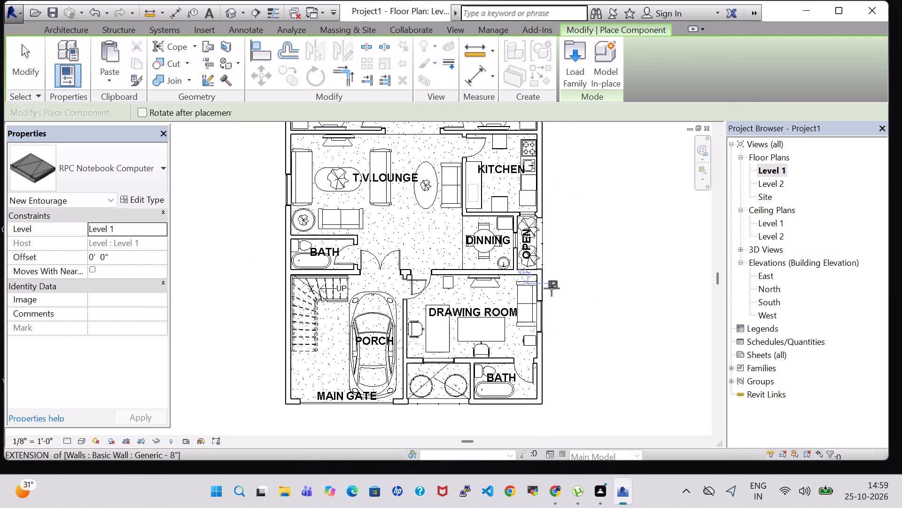
pyautogui.scroll(9, 546, 311)
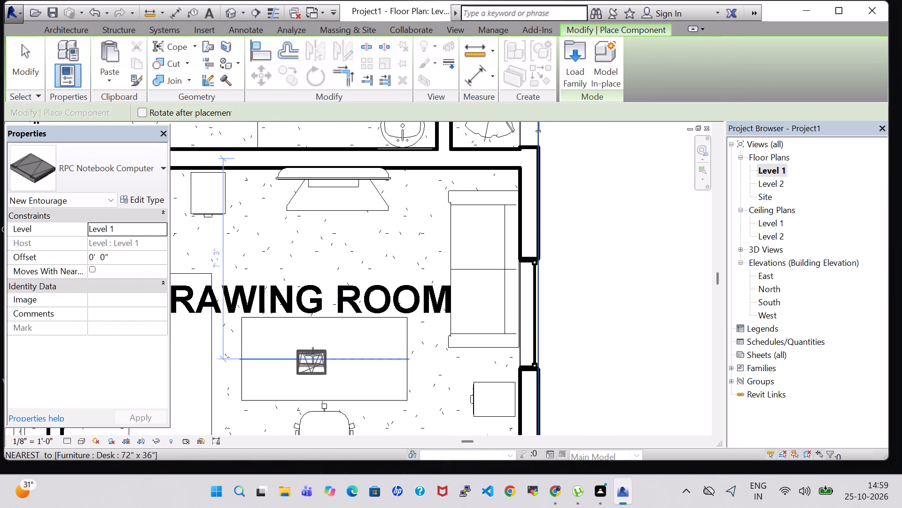
pyautogui.click(328, 356)
pyautogui.moveTo(357, 358); pyautogui.dragTo(398, 348, button='middle')
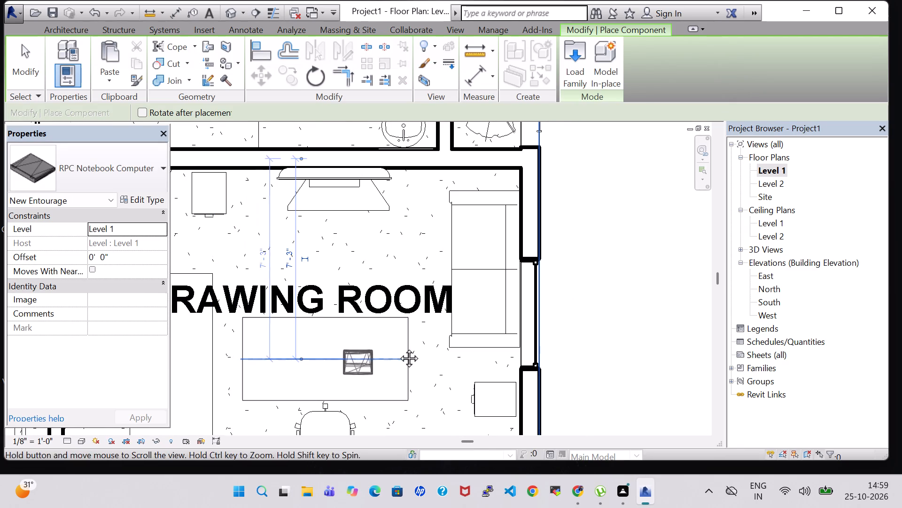
pyautogui.moveTo(398, 348); pyautogui.dragTo(505, 325, button='middle')
pyautogui.press('space')
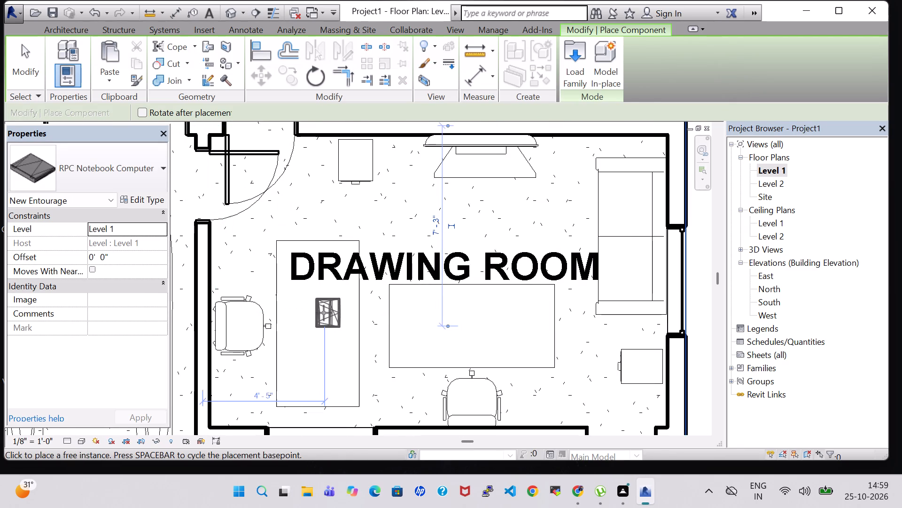
pyautogui.press('space')
pyautogui.press('space')
pyautogui.click(323, 319)
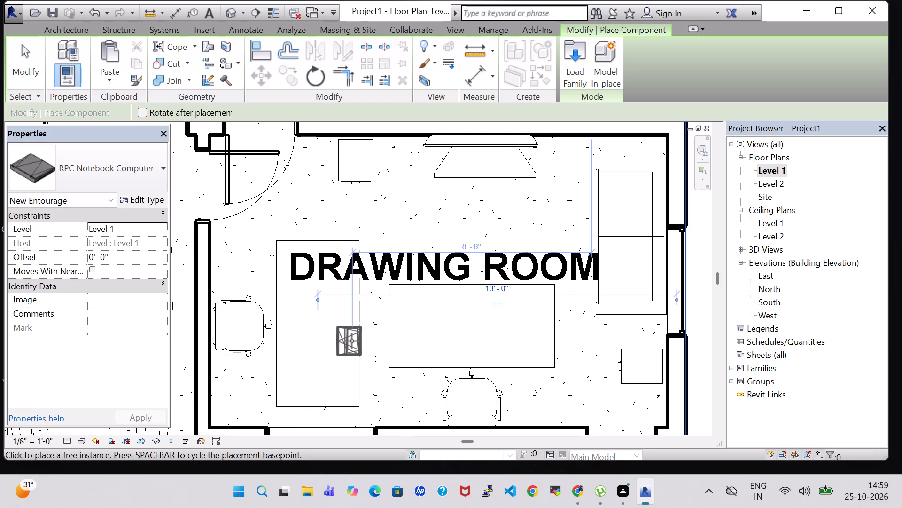
pyautogui.press('Escape')
pyautogui.press('Escape')
# Check the type properties, including the height, of both 72" x 36" desks in the drawing room.
pyautogui.click(357, 334)
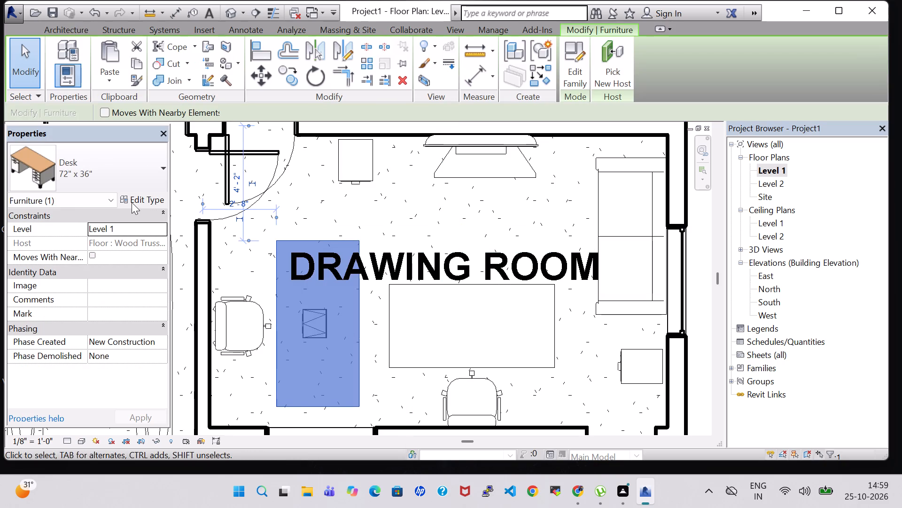
pyautogui.click(132, 202)
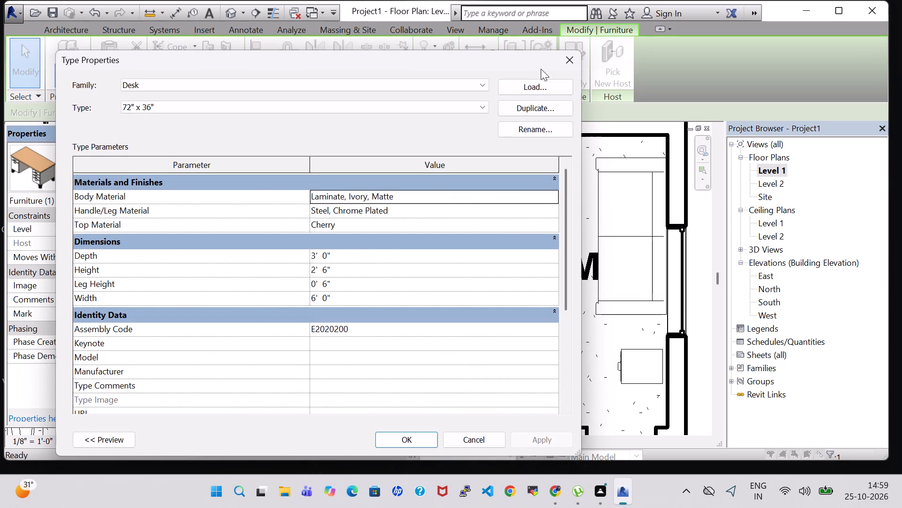
pyautogui.click(566, 64)
pyautogui.click(555, 291)
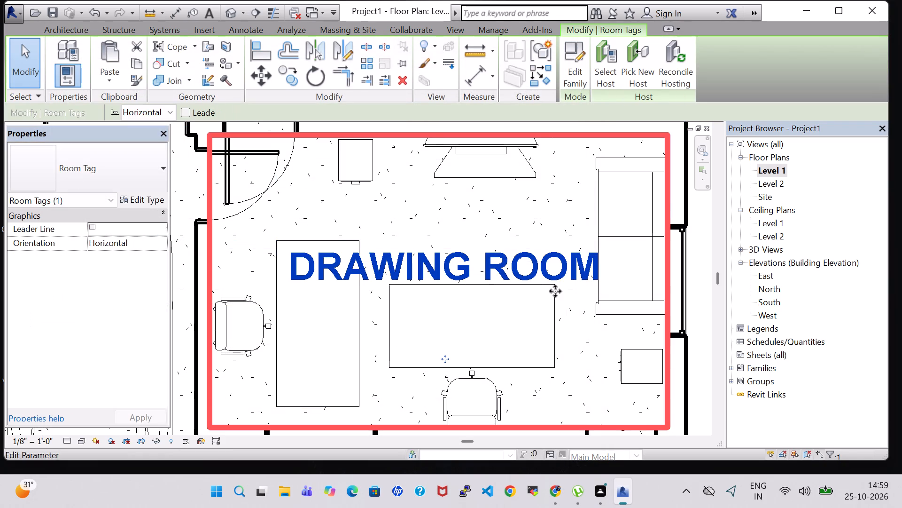
pyautogui.click(696, 292)
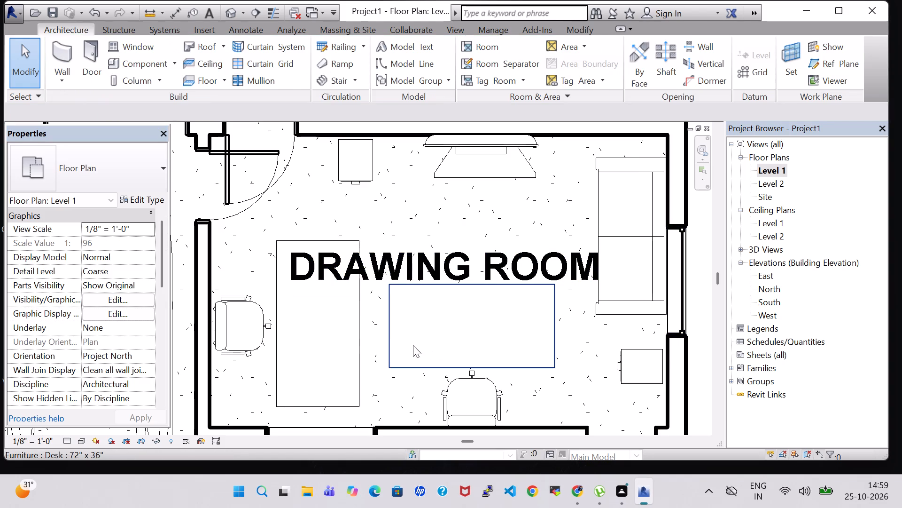
pyautogui.click(413, 355)
pyautogui.click(126, 198)
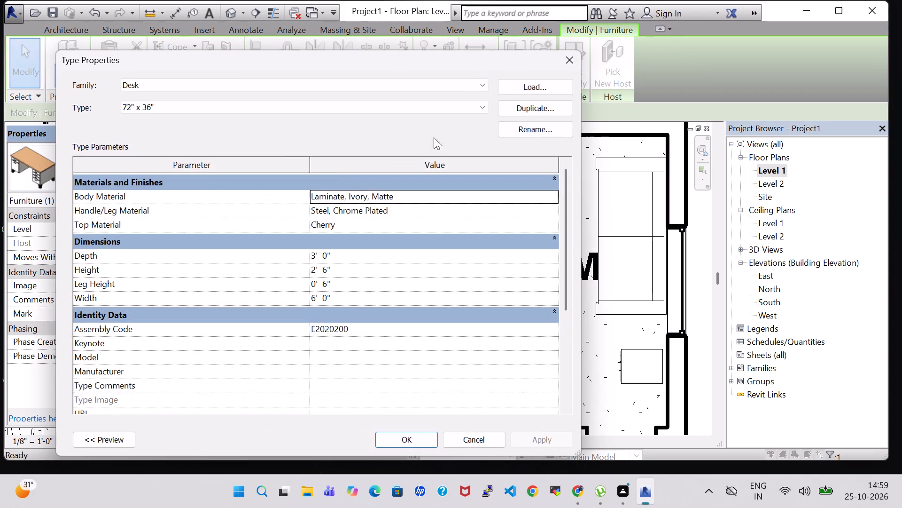
pyautogui.click(571, 59)
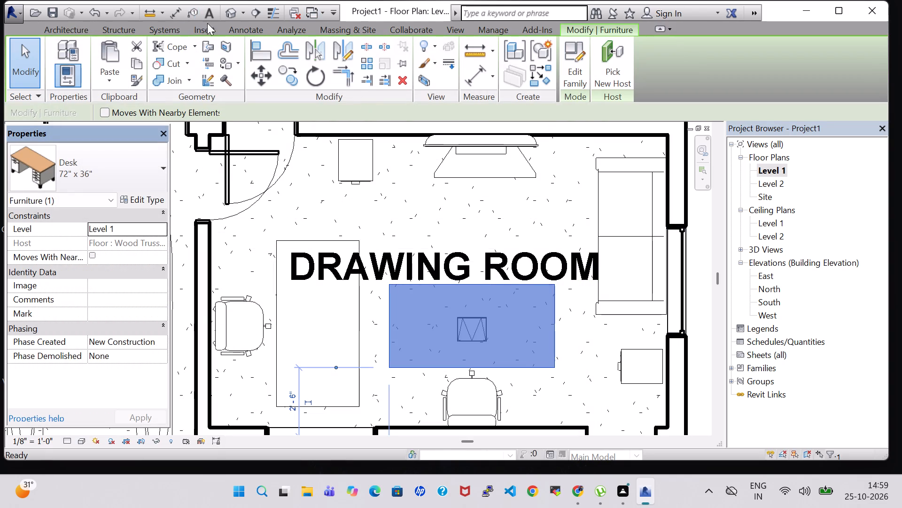
# Switch to the 3D view and examine the drawing room desks for the placed notebook computers.
pyautogui.click(229, 13)
pyautogui.moveTo(439, 278); pyautogui.dragTo(377, 162, button='middle')
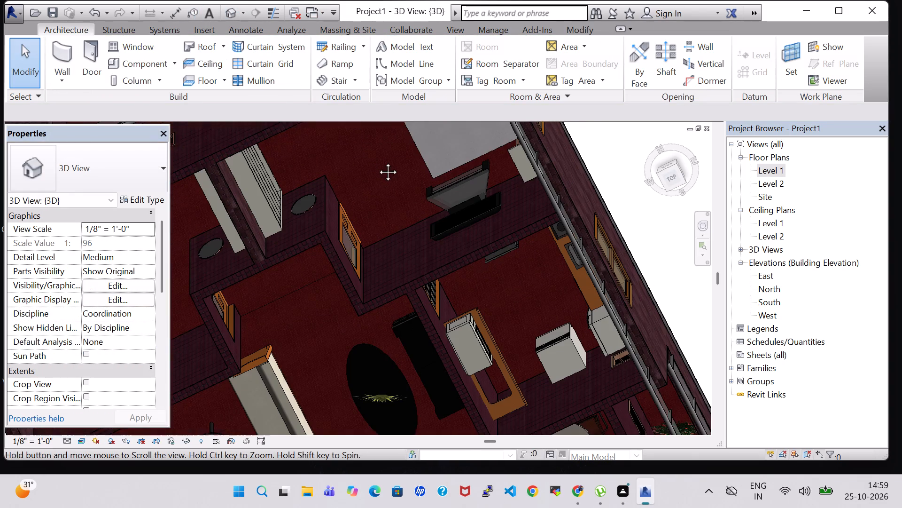
pyautogui.moveTo(507, 289); pyautogui.dragTo(437, 246, button='middle')
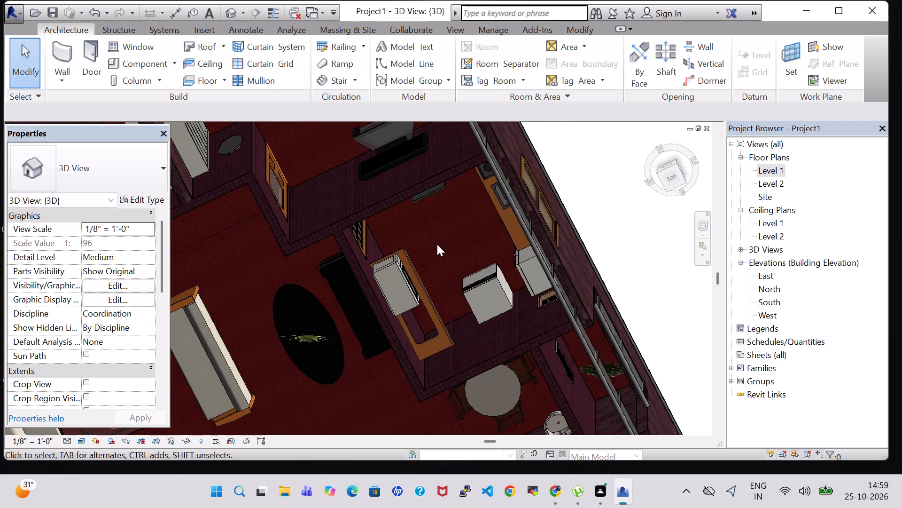
pyautogui.moveTo(467, 320); pyautogui.dragTo(436, 187, button='middle')
pyautogui.moveTo(491, 317); pyautogui.dragTo(449, 244, button='middle')
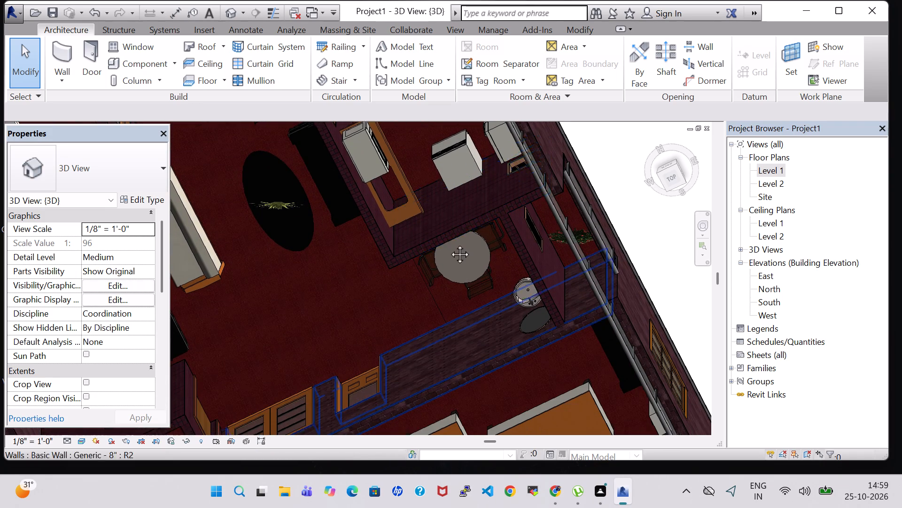
pyautogui.moveTo(449, 244); pyautogui.dragTo(439, 161, button='middle')
pyautogui.scroll(-2, 482, 250)
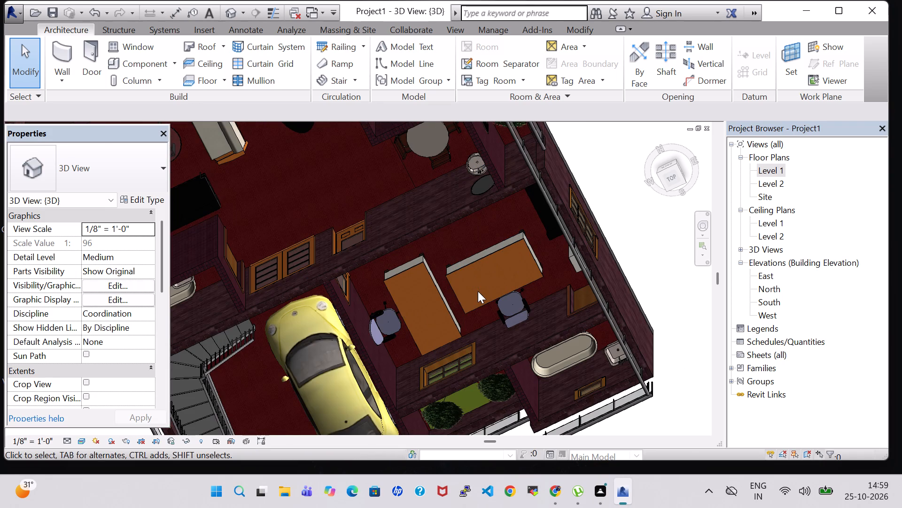
pyautogui.scroll(-1, 478, 291)
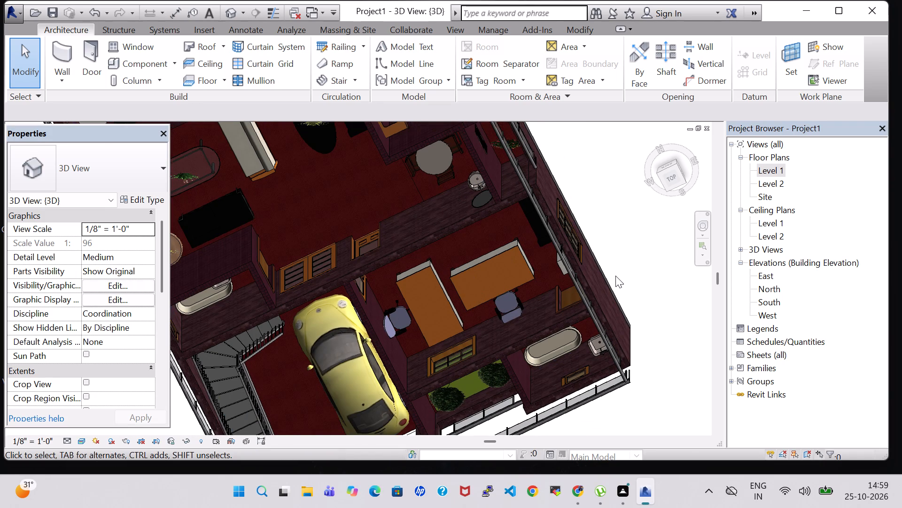
pyautogui.keyDown('shift'); pyautogui.moveTo(617, 269); pyautogui.dragTo(552, 198, button='middle'); pyautogui.keyUp('shift')
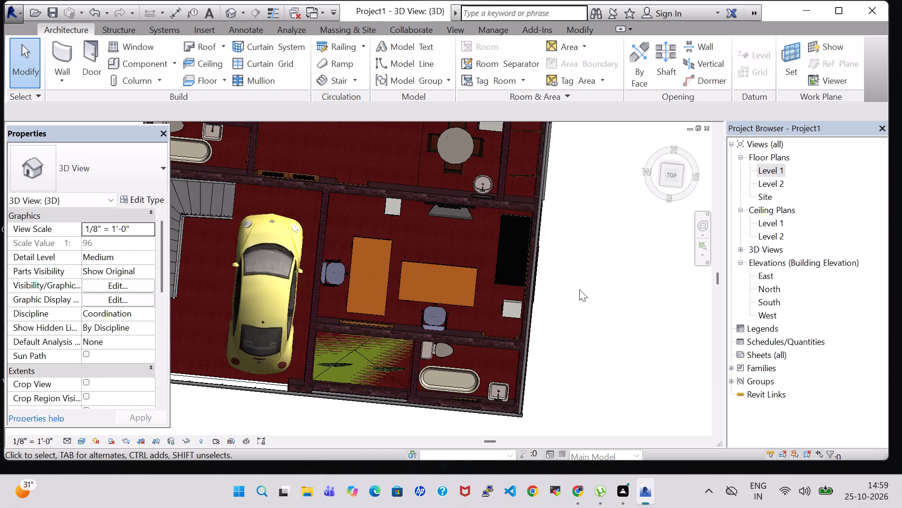
pyautogui.keyDown('shift'); pyautogui.moveTo(579, 289); pyautogui.dragTo(571, 238, button='middle'); pyautogui.keyUp('shift')
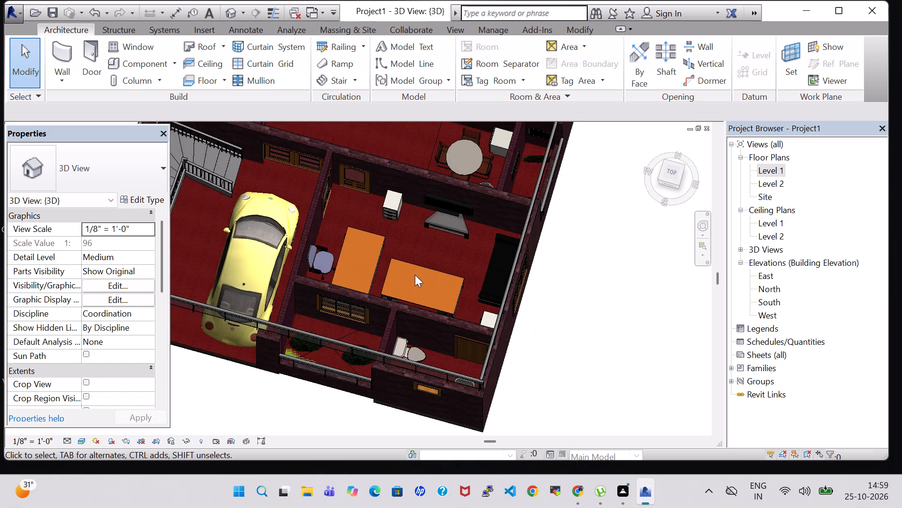
pyautogui.press('Escape')
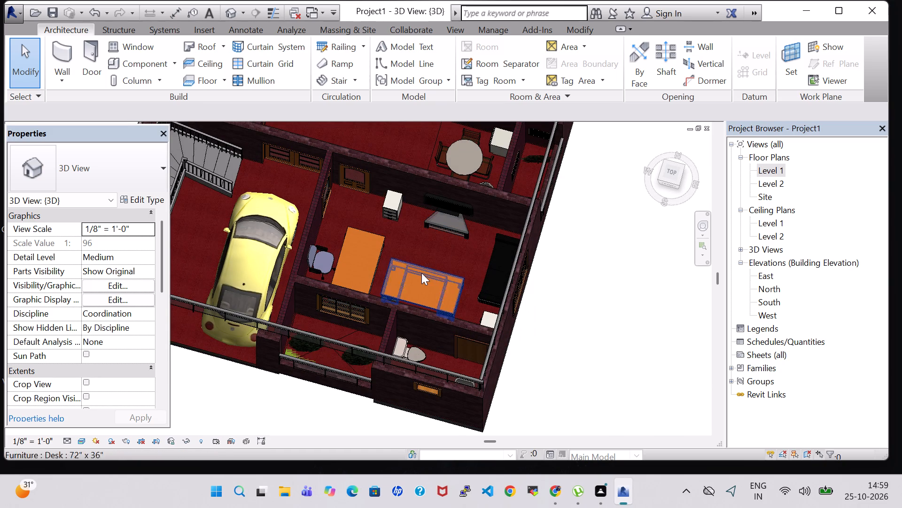
# Inspect both drawing room desks closely from several sides in 3D to check where the notebook computers sit.
pyautogui.scroll(7, 418, 294)
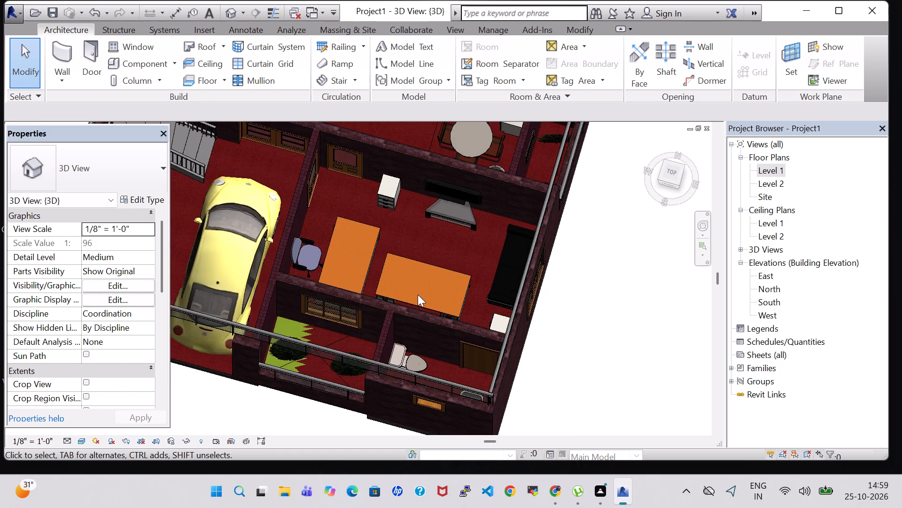
pyautogui.keyDown('shift'); pyautogui.moveTo(429, 274); pyautogui.dragTo(429, 286, button='middle'); pyautogui.keyUp('shift')
pyautogui.keyDown('shift'); pyautogui.moveTo(472, 191); pyautogui.dragTo(474, 206, button='middle'); pyautogui.keyUp('shift')
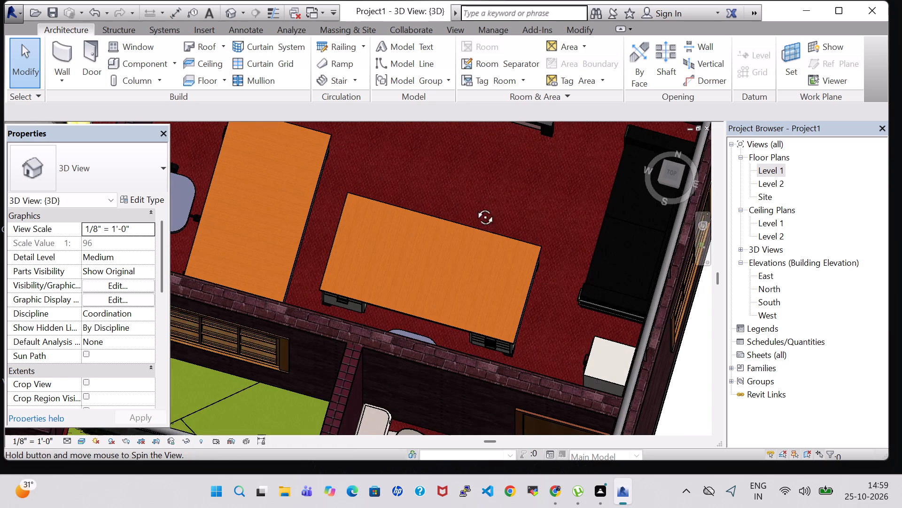
pyautogui.keyDown('shift'); pyautogui.moveTo(474, 206); pyautogui.dragTo(424, 246, button='middle'); pyautogui.keyUp('shift')
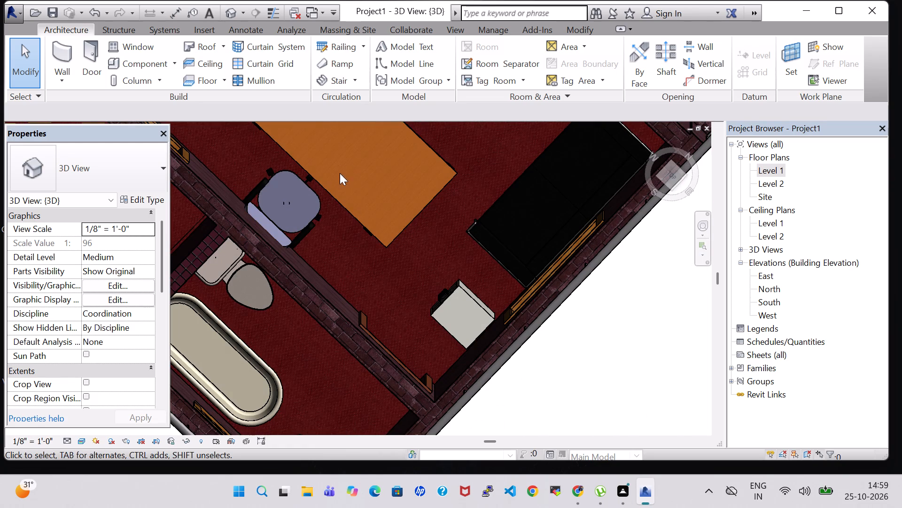
pyautogui.keyDown('shift'); pyautogui.moveTo(347, 246); pyautogui.dragTo(337, 146, button='middle'); pyautogui.keyUp('shift')
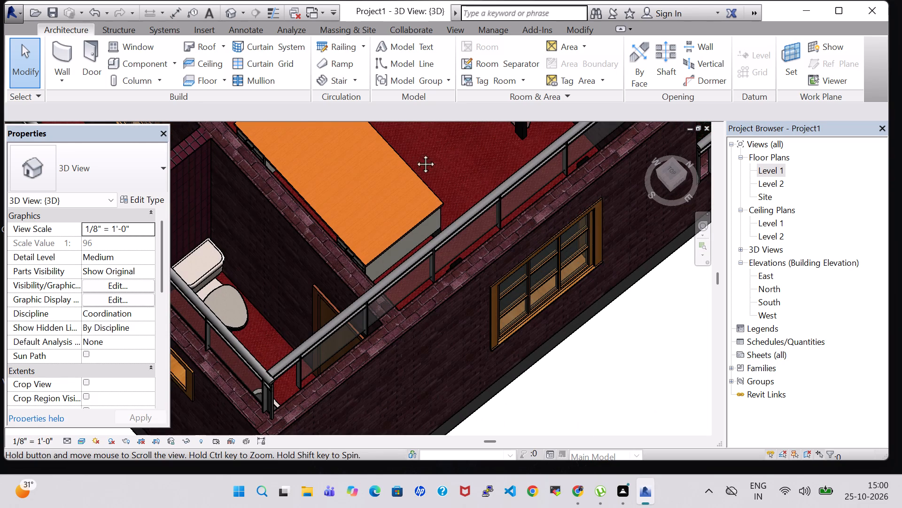
pyautogui.moveTo(420, 151); pyautogui.dragTo(421, 295, button='middle')
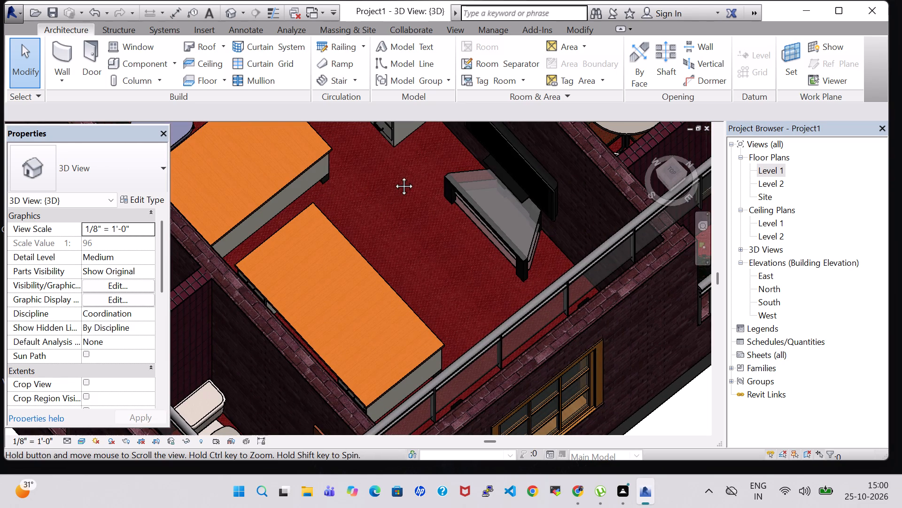
pyautogui.moveTo(373, 205); pyautogui.dragTo(317, 132, button='middle')
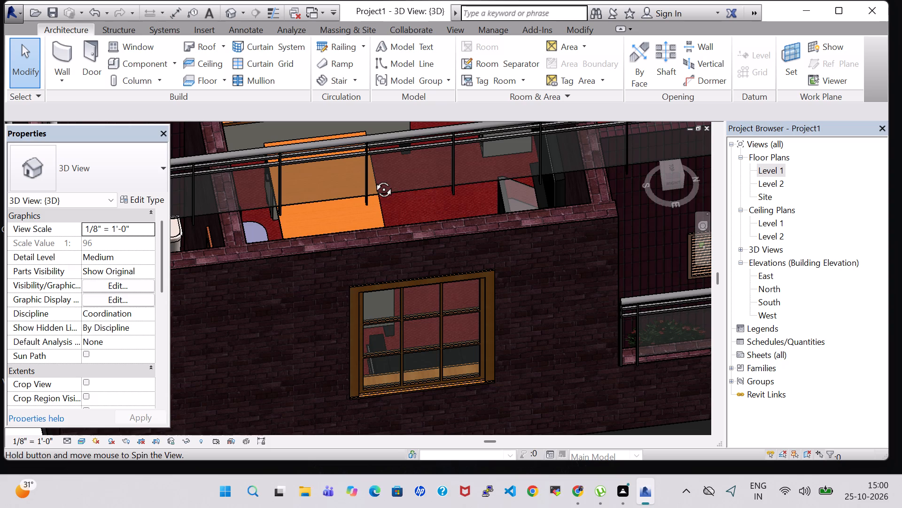
pyautogui.moveTo(379, 149); pyautogui.dragTo(404, 251, button='middle')
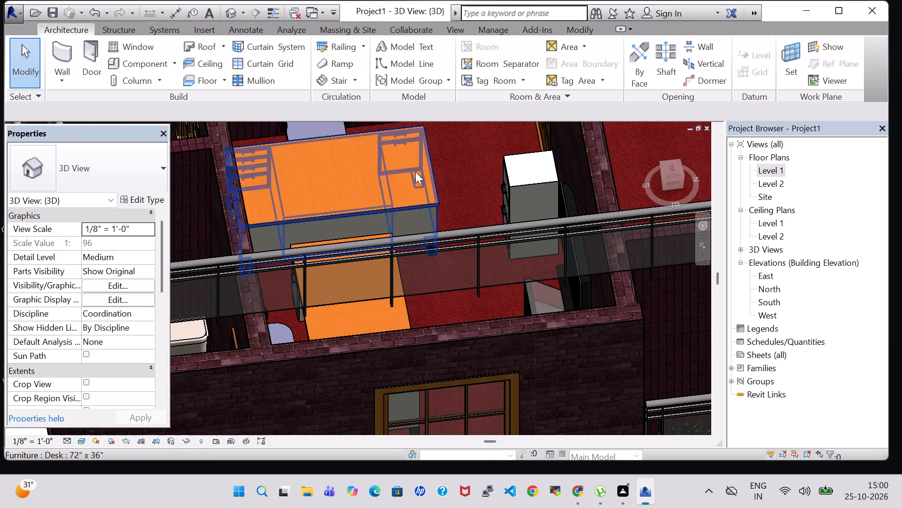
pyautogui.moveTo(463, 155); pyautogui.dragTo(467, 191, button='middle')
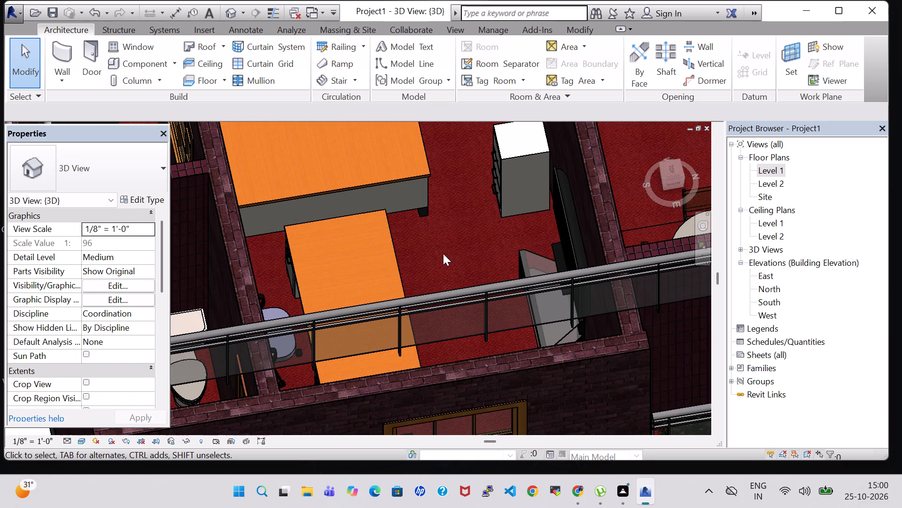
pyautogui.keyDown('shift'); pyautogui.moveTo(442, 251); pyautogui.dragTo(347, 203, button='middle'); pyautogui.keyUp('shift')
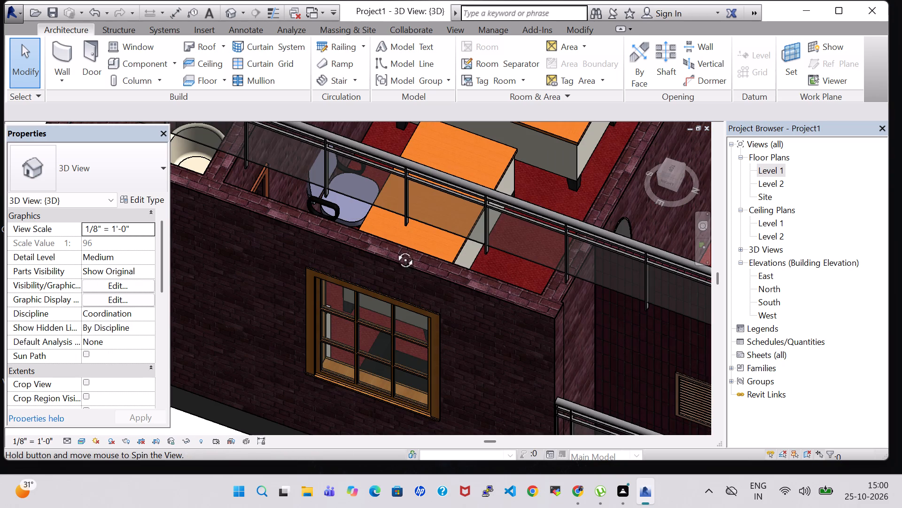
pyautogui.keyDown('shift'); pyautogui.moveTo(541, 180); pyautogui.dragTo(505, 191, button='middle'); pyautogui.keyUp('shift')
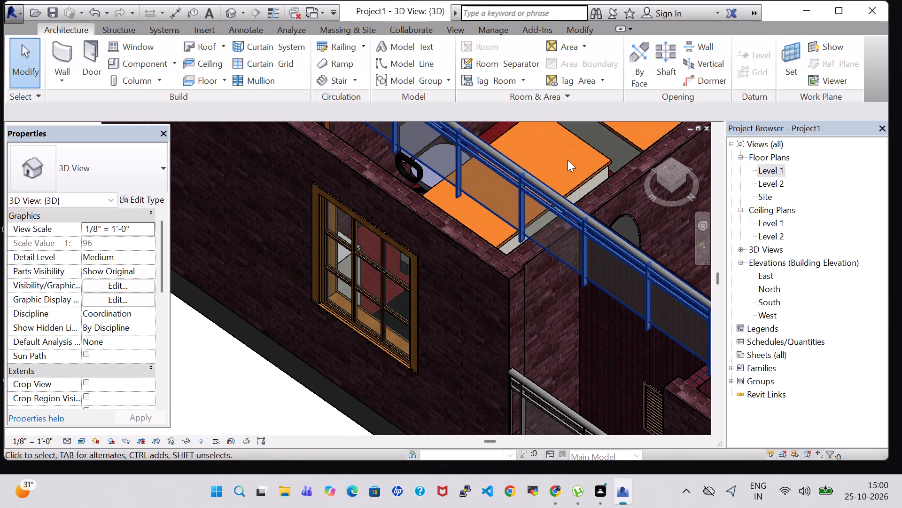
pyautogui.scroll(-2, 568, 160)
pyautogui.moveTo(583, 152); pyautogui.dragTo(529, 218, button='middle')
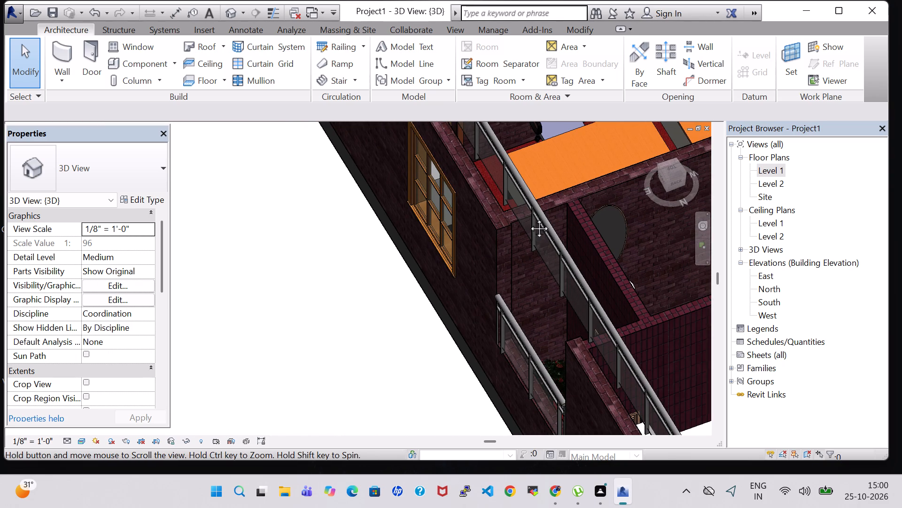
pyautogui.moveTo(529, 218); pyautogui.dragTo(407, 284, button='middle')
pyautogui.scroll(-1, 504, 246)
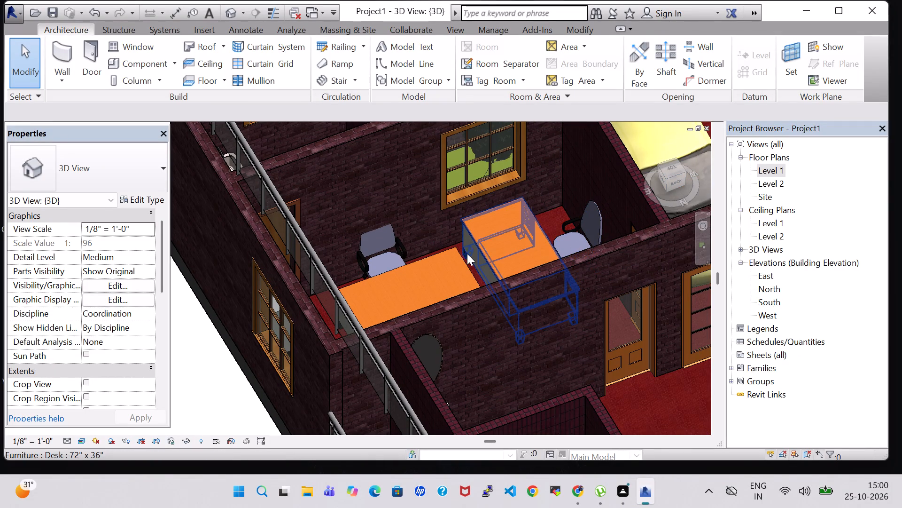
pyautogui.moveTo(441, 229); pyautogui.dragTo(415, 157, button='middle')
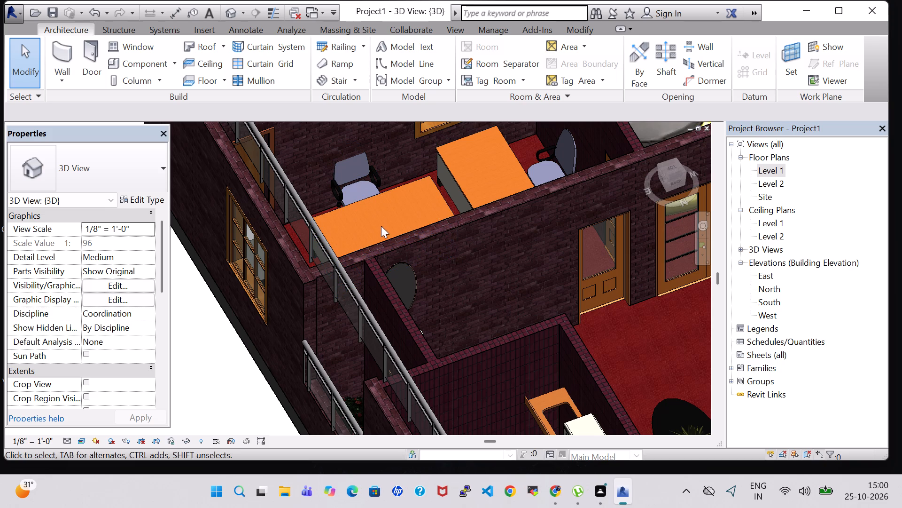
pyautogui.keyDown('shift'); pyautogui.moveTo(393, 152); pyautogui.dragTo(393, 229, button='middle'); pyautogui.keyUp('shift')
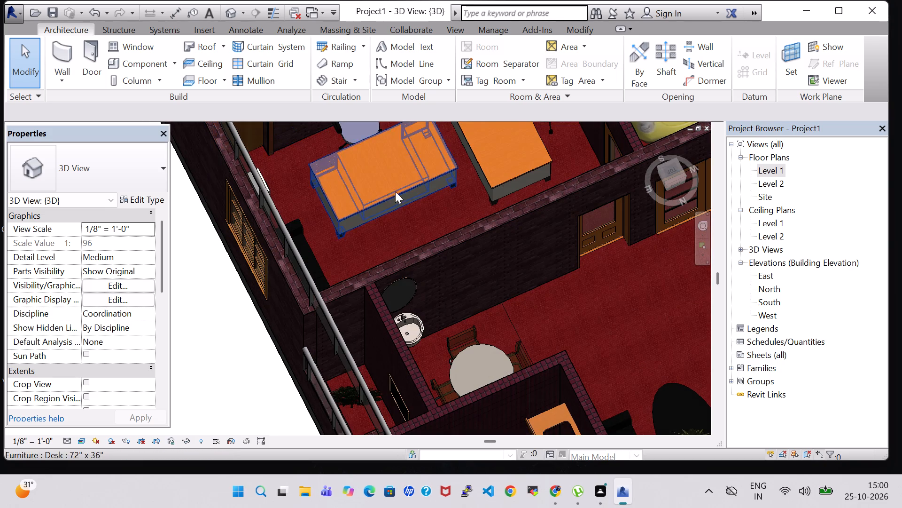
# Hide the Furniture and Furniture Systems categories in the 3D view's visibility/graphic overrides.
pyautogui.click(397, 197)
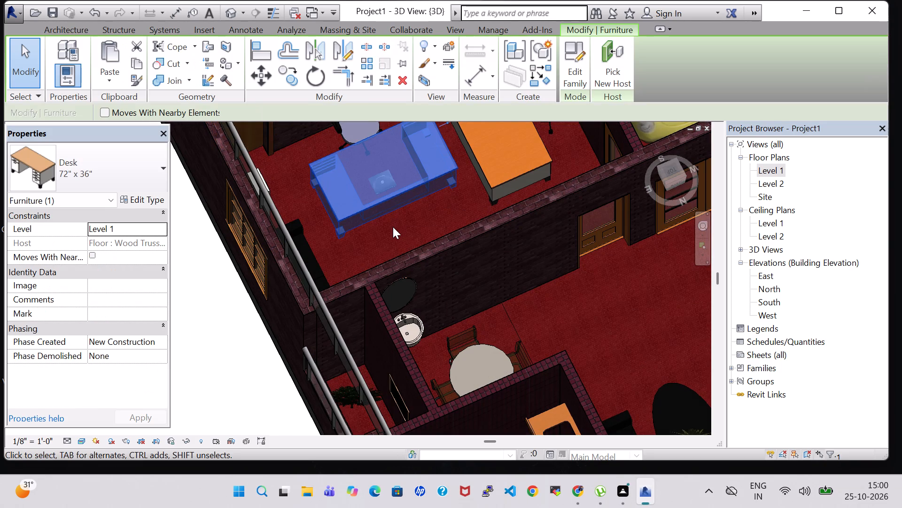
pyautogui.write('VV')
pyautogui.click(175, 227)
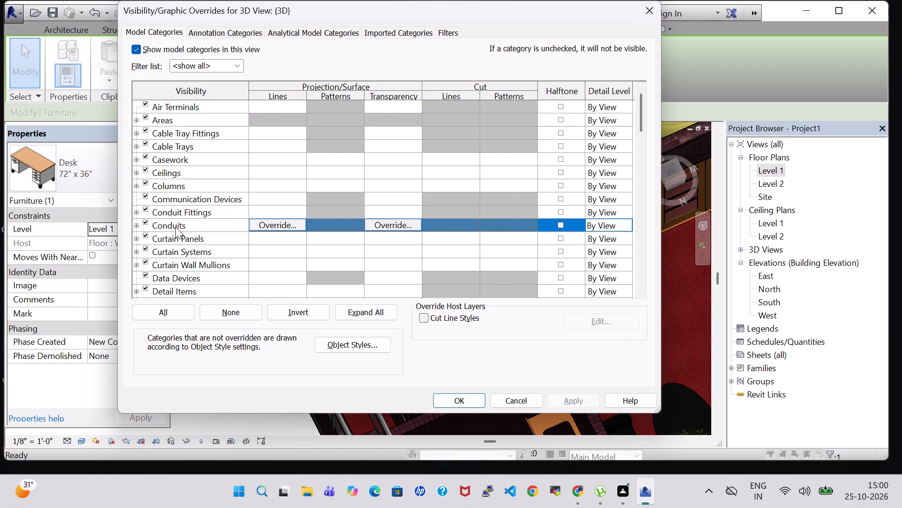
pyautogui.press('d')
pyautogui.scroll(-14, 175, 227)
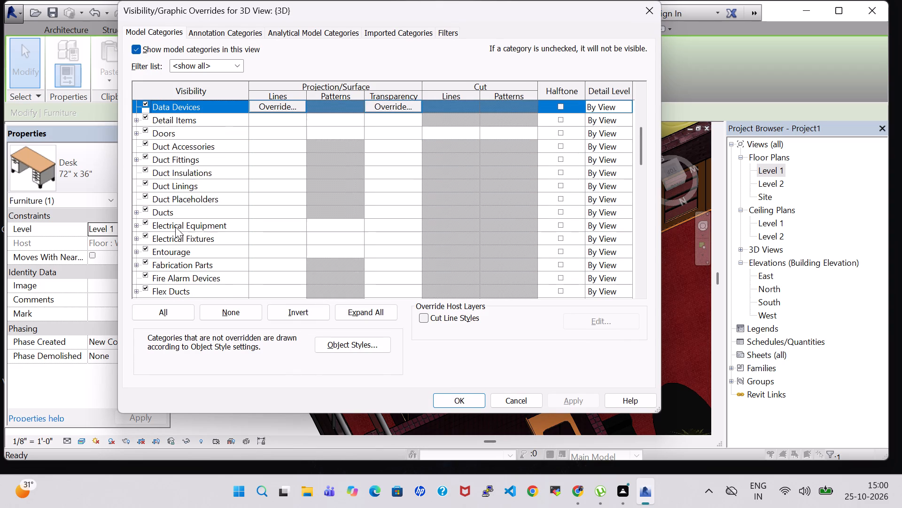
pyautogui.scroll(-2, 175, 227)
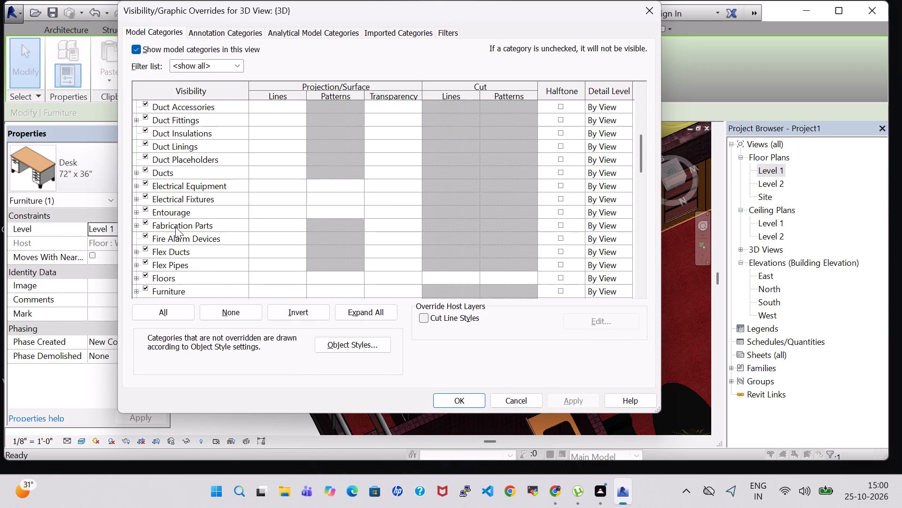
pyautogui.press('f')
pyautogui.scroll(-2, 175, 227)
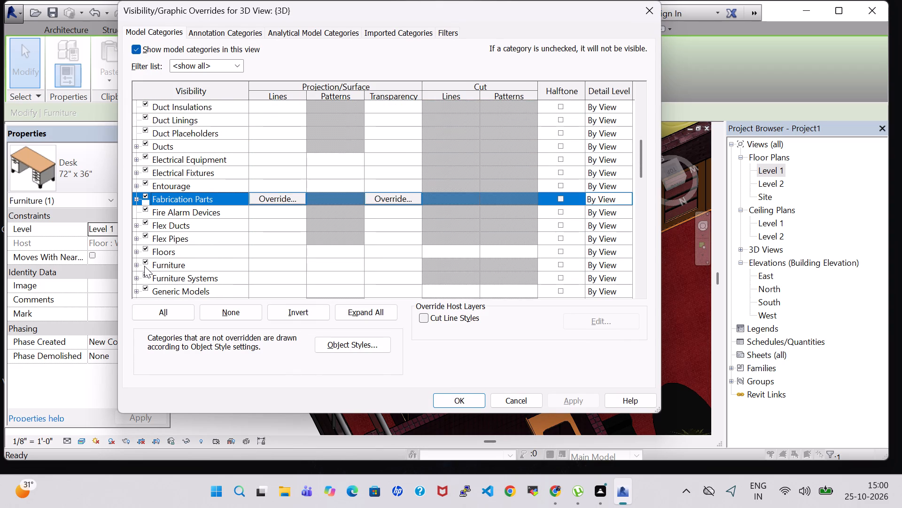
pyautogui.click(144, 260)
pyautogui.click(146, 276)
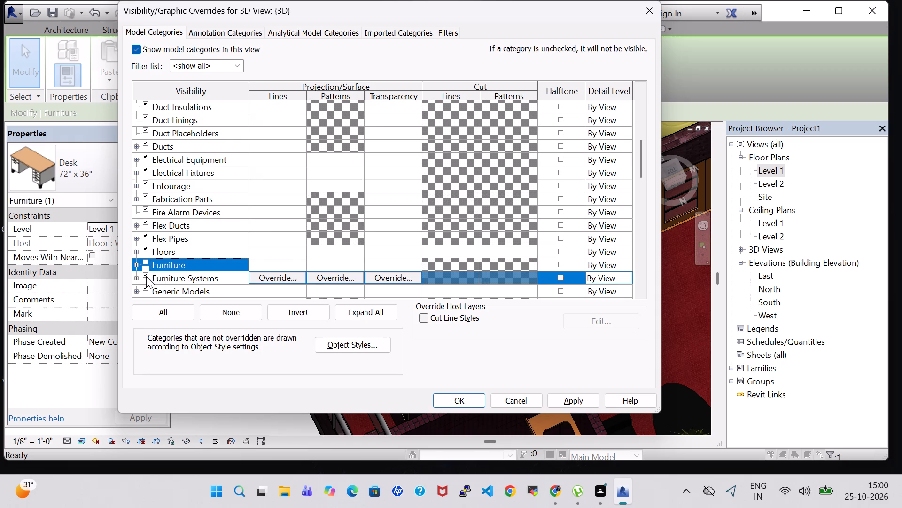
pyautogui.click(560, 404)
pyautogui.click(473, 395)
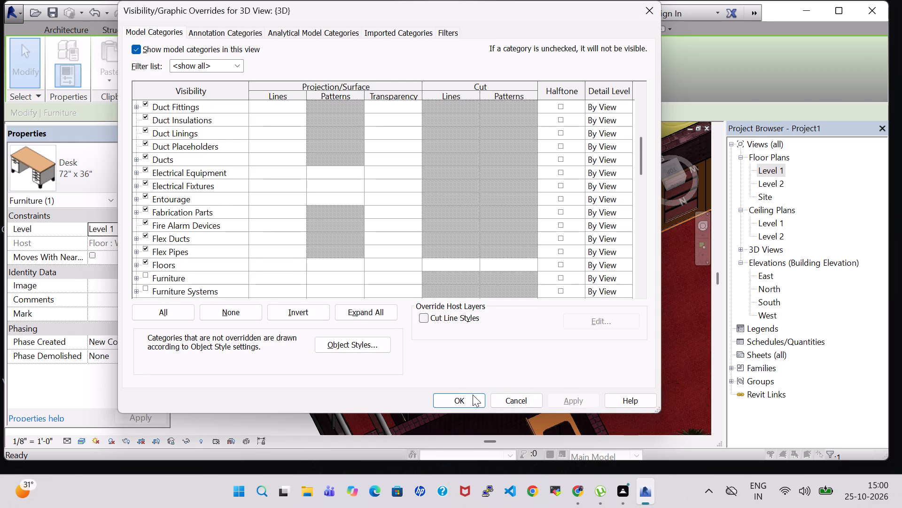
# Set the offset of the RPC Notebook Computer nearer the exterior window wall to 2' 6".
pyautogui.click(387, 185)
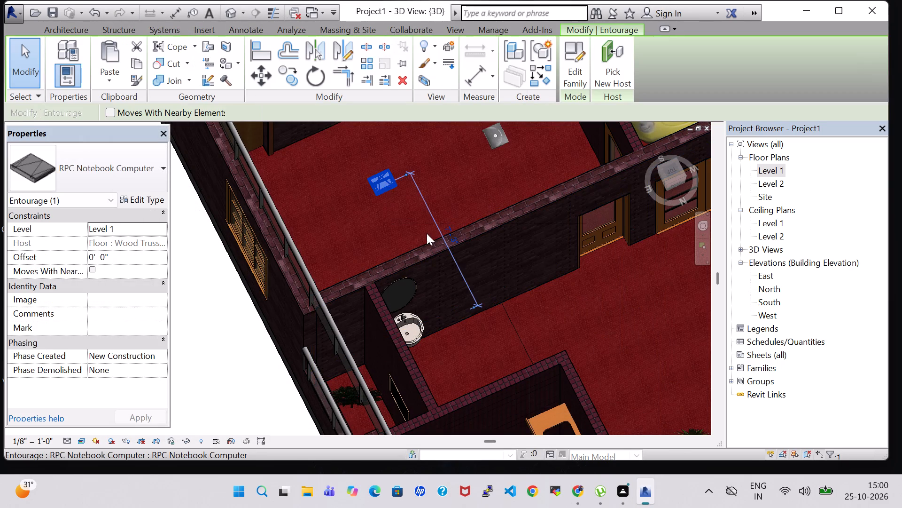
pyautogui.click(93, 256)
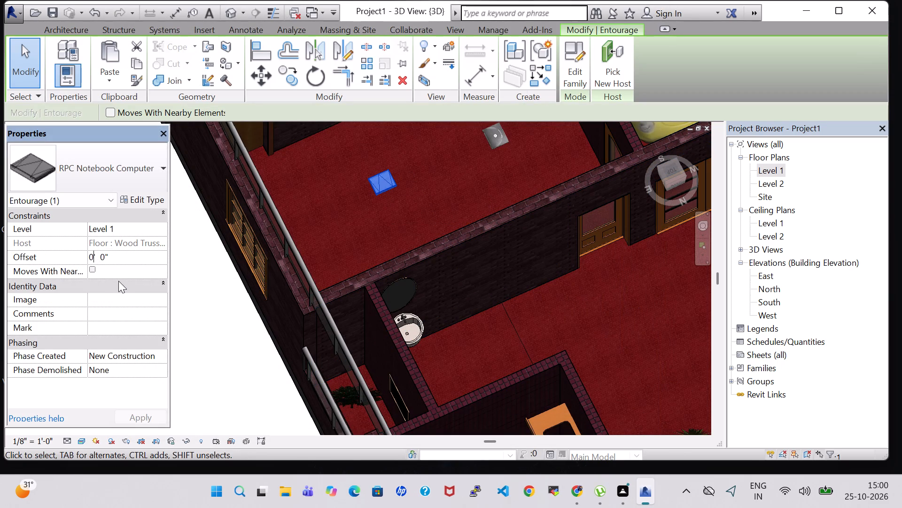
pyautogui.press('BackSpace')
pyautogui.press('2')
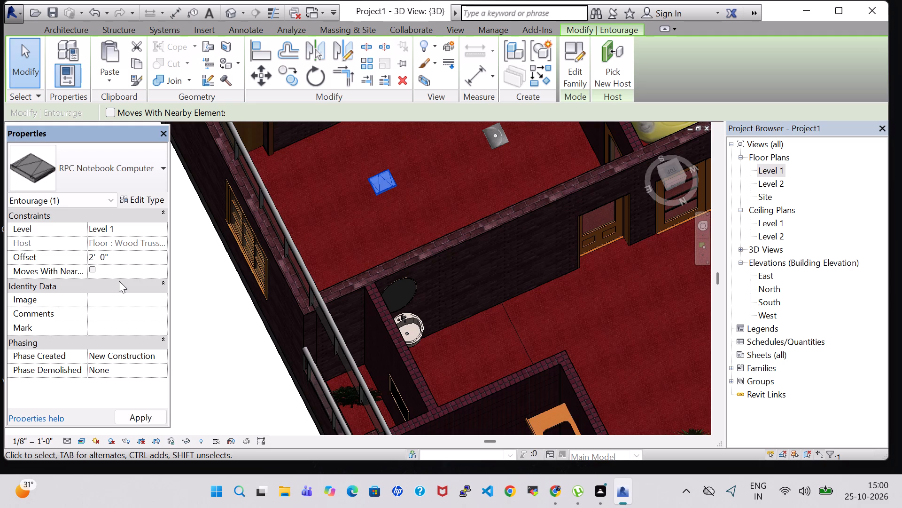
pyautogui.click(106, 256)
pyautogui.press('BackSpace')
pyautogui.press('6')
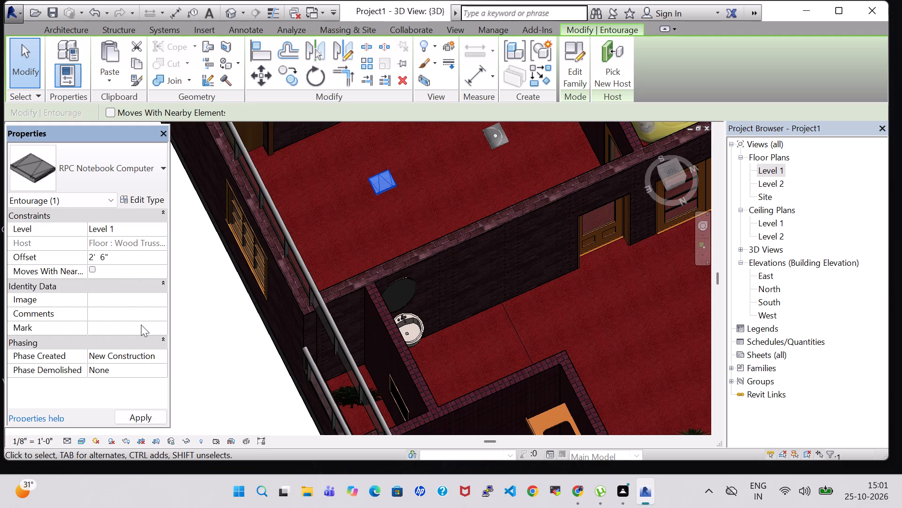
pyautogui.press('Return')
# Set the offset of the RPC Notebook Computer on the drawing room's porch side to 2' 6".
pyautogui.click(507, 141)
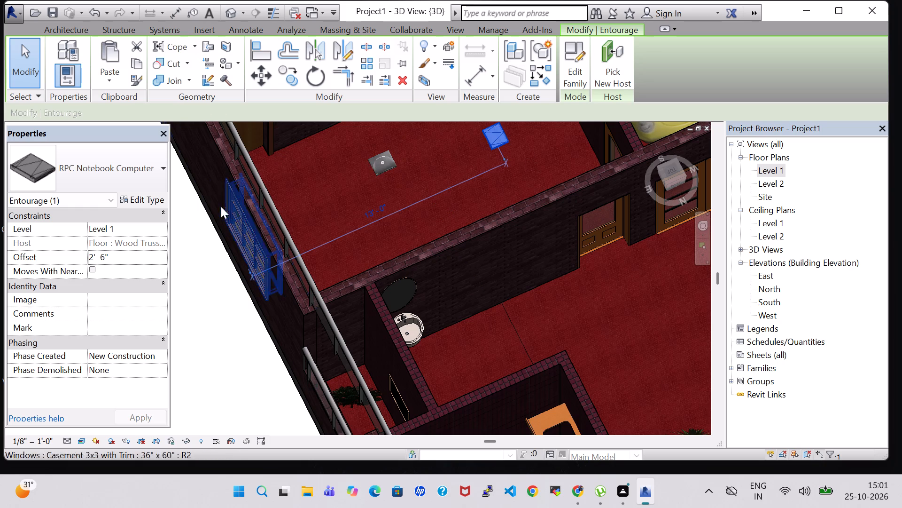
pyautogui.click(95, 257)
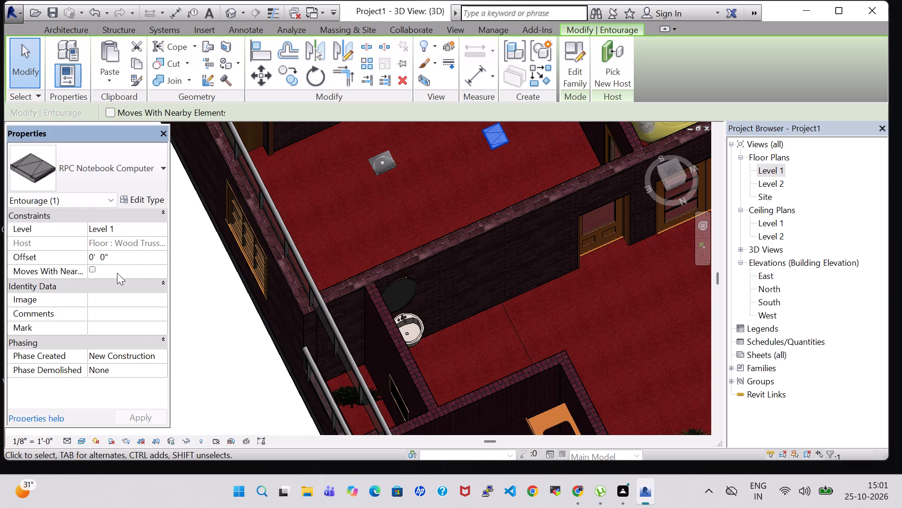
pyautogui.press('BackSpace')
pyautogui.press('2')
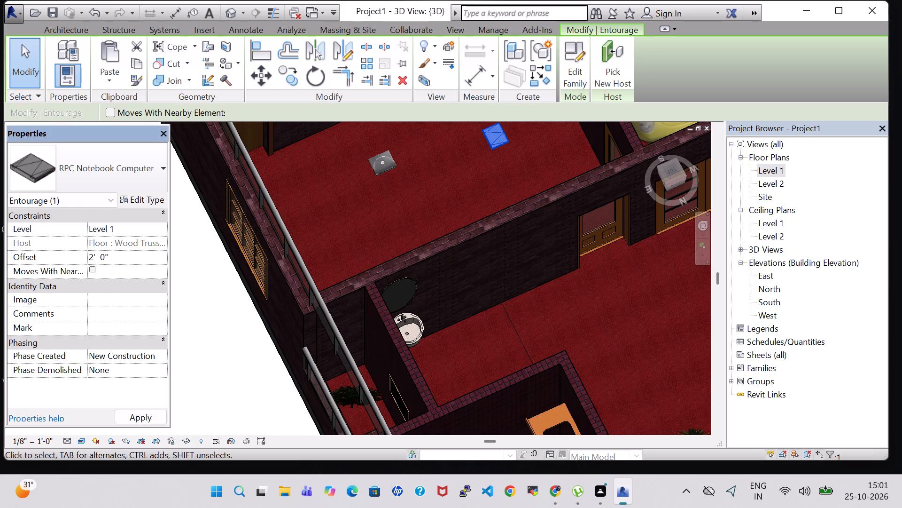
pyautogui.click(105, 258)
pyautogui.press('BackSpace')
pyautogui.press('6')
pyautogui.press('Return')
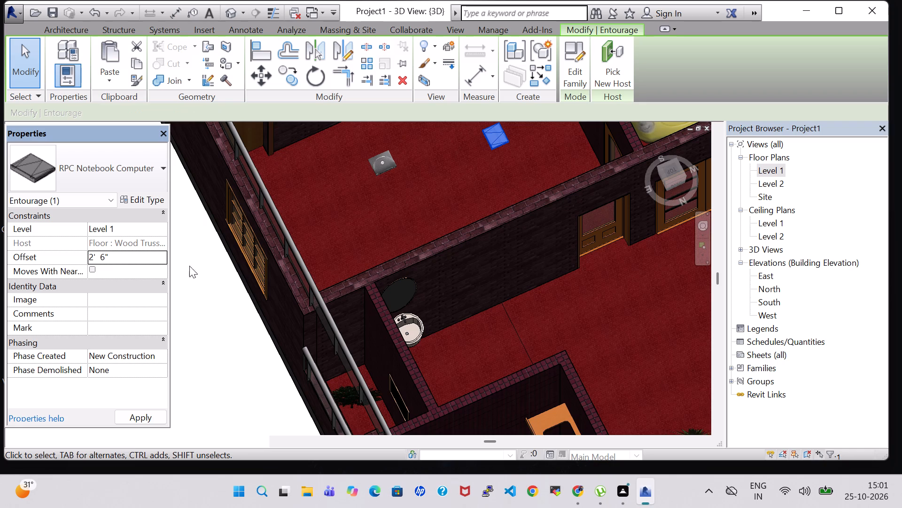
# Turn the Furniture and Furniture Systems categories back on in the 3D view's visibility/graphic overrides.
pyautogui.write('VV')
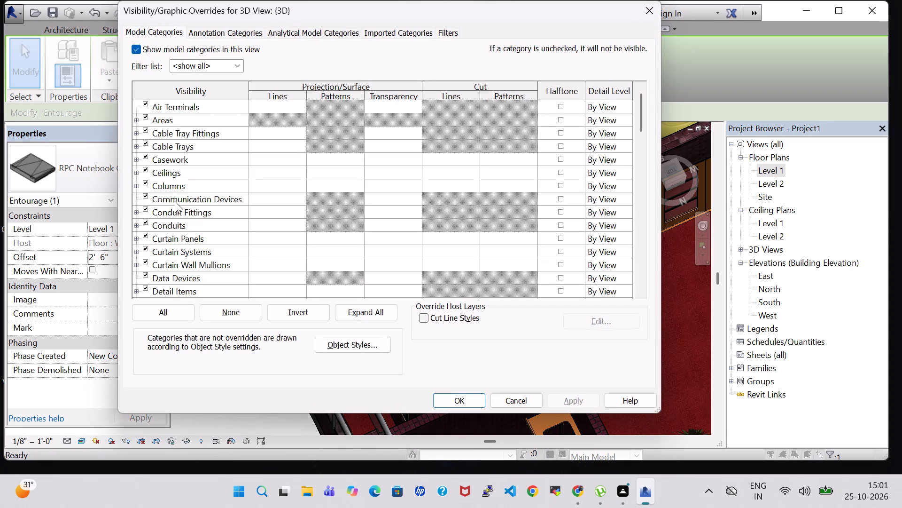
pyautogui.click(175, 212)
pyautogui.press('f')
pyautogui.scroll(-4, 175, 212)
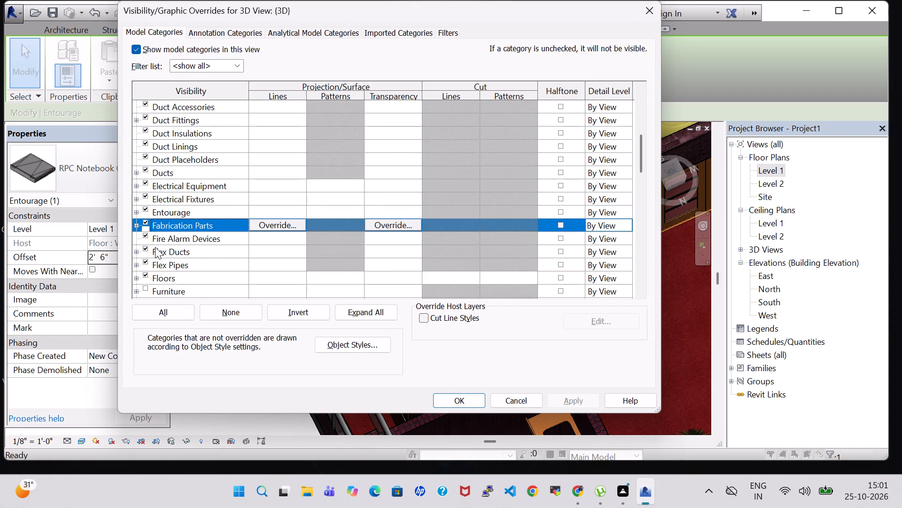
pyautogui.scroll(-3, 156, 247)
pyautogui.click(146, 247)
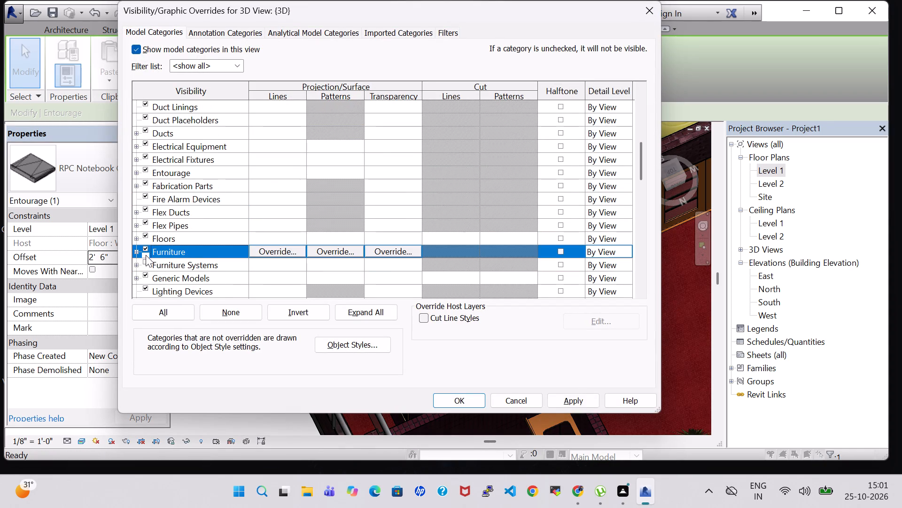
pyautogui.click(146, 263)
pyautogui.click(570, 399)
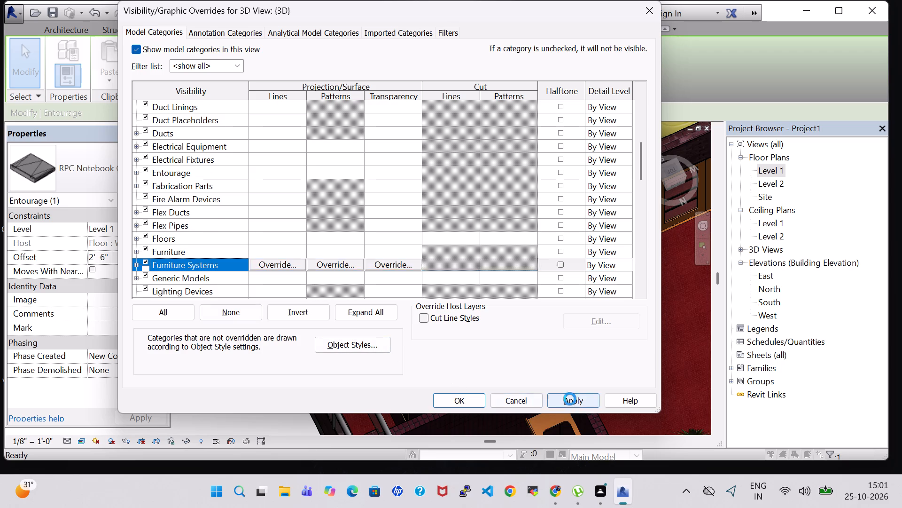
pyautogui.click(438, 399)
pyautogui.scroll(6, 344, 174)
pyautogui.moveTo(489, 175); pyautogui.dragTo(474, 250, button='middle')
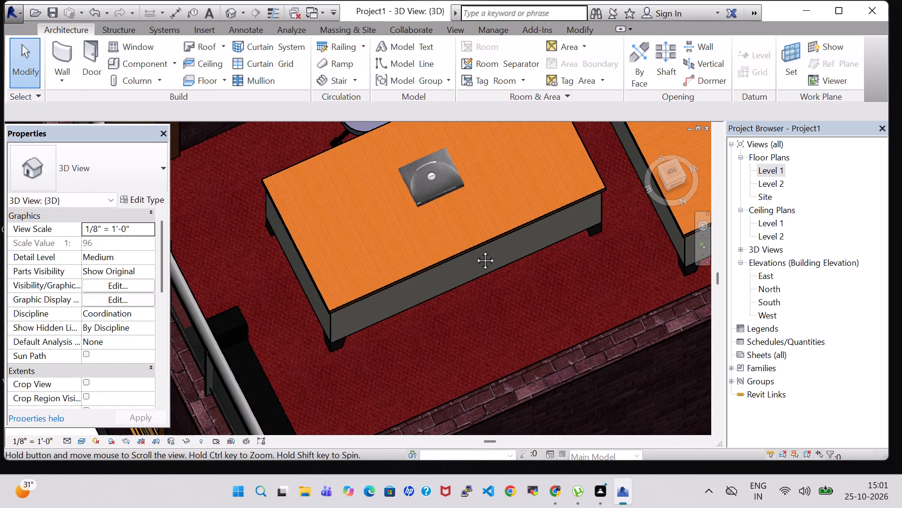
pyautogui.moveTo(474, 253); pyautogui.dragTo(415, 281, button='middle')
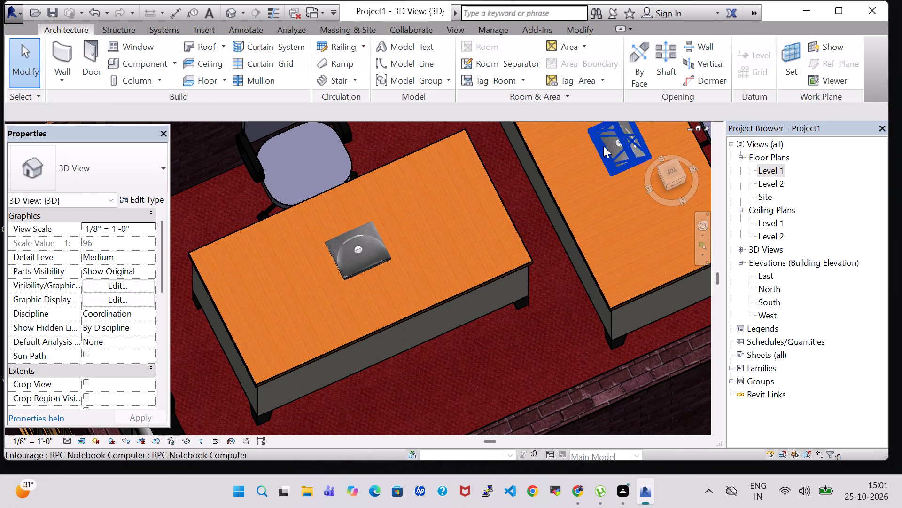
pyautogui.scroll(-2, 505, 230)
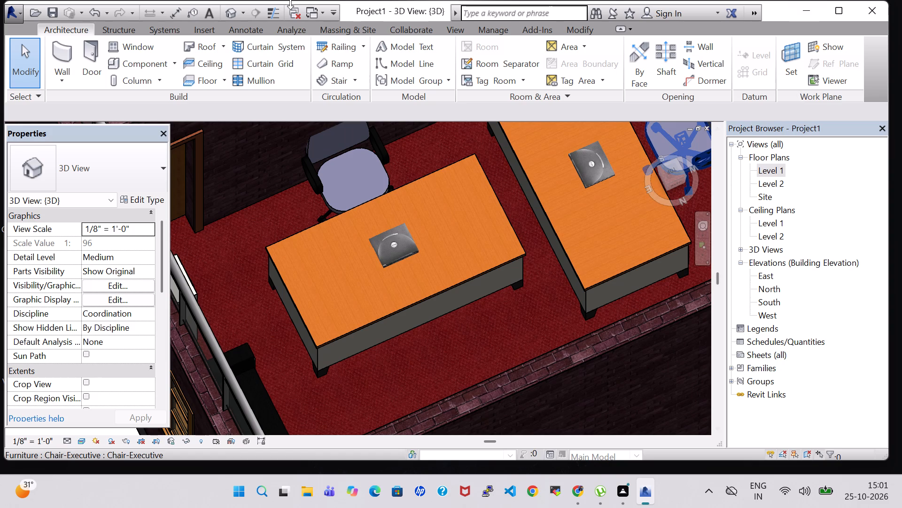
# Browse the US Imperial family library, including its Furniture System folder, for further components to load.
pyautogui.click(137, 67)
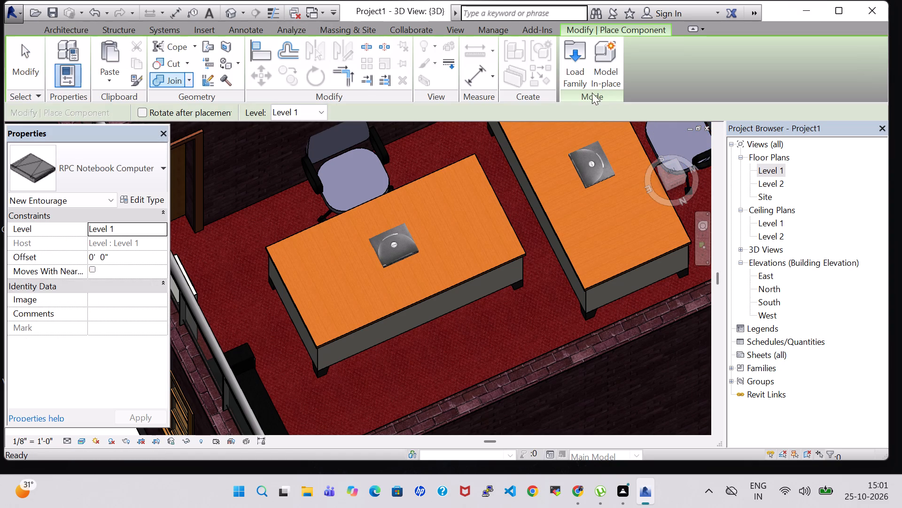
pyautogui.click(584, 78)
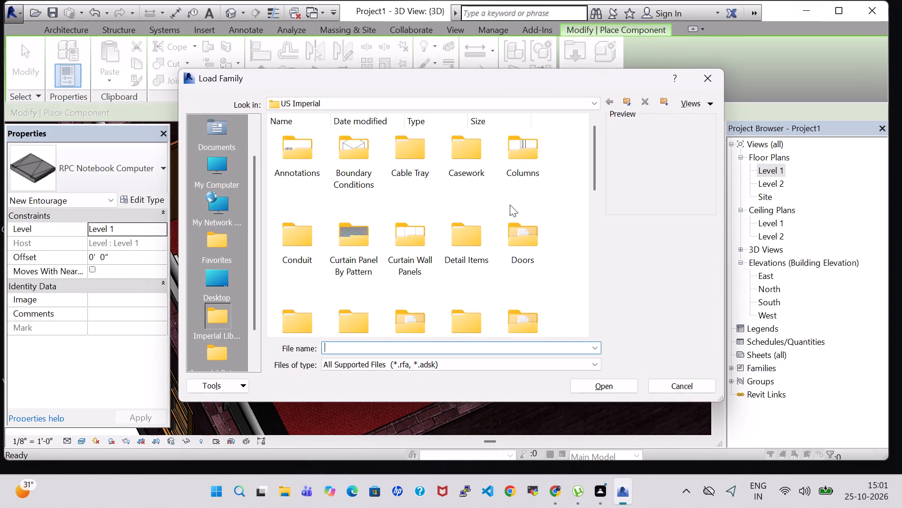
pyautogui.scroll(-1, 511, 209)
pyautogui.scroll(-1, 389, 227)
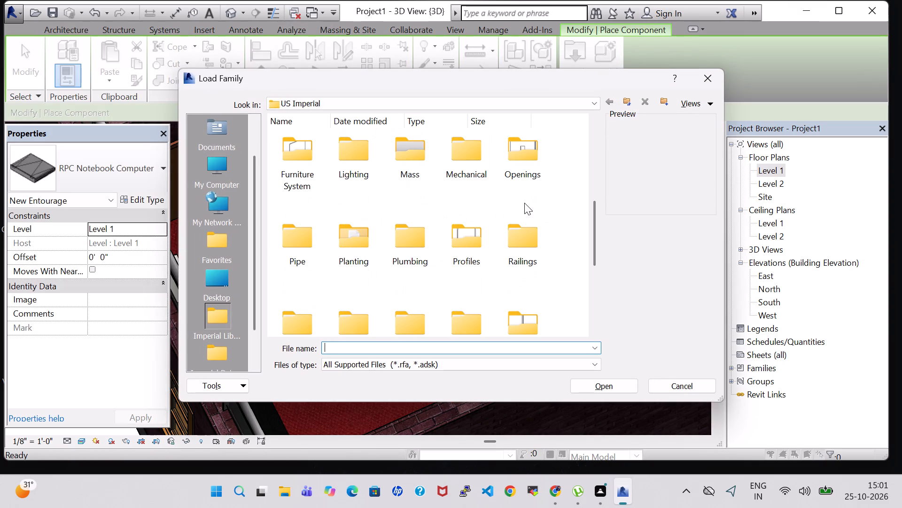
pyautogui.scroll(-1, 524, 207)
pyautogui.scroll(1, 514, 190)
pyautogui.doubleClick(308, 161)
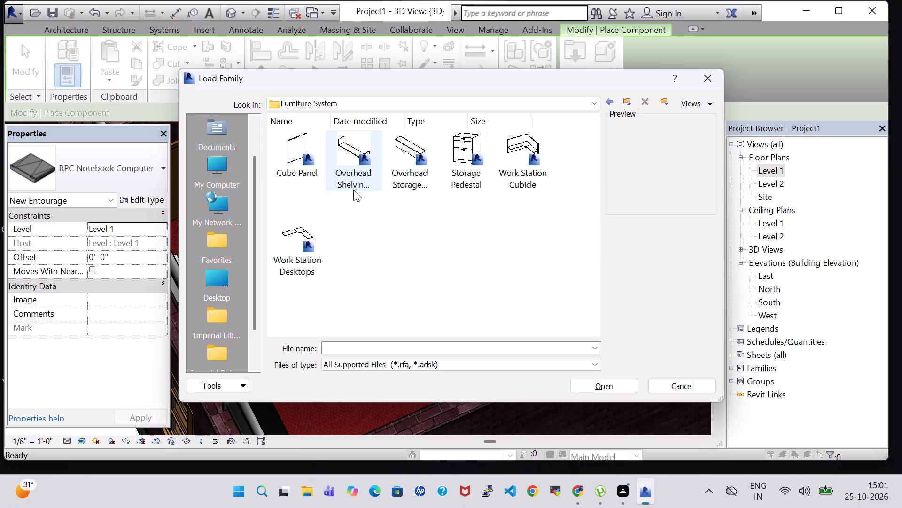
pyautogui.click(612, 97)
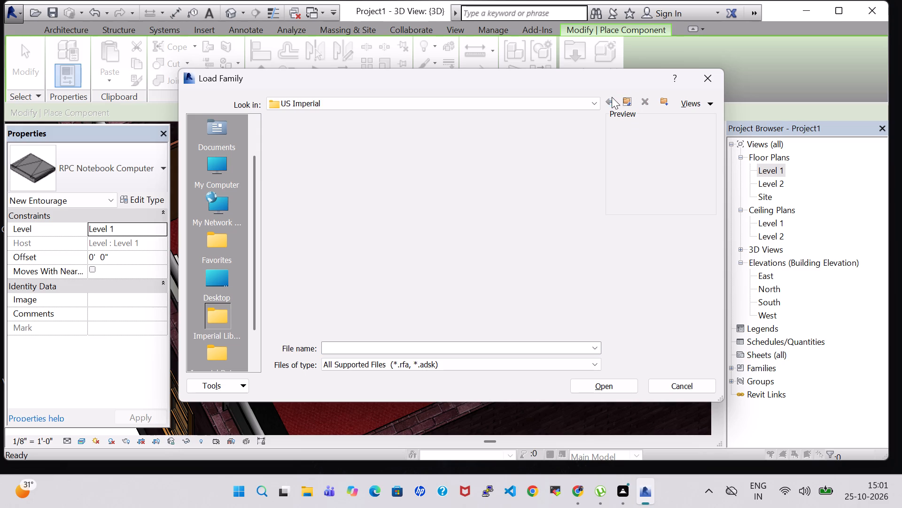
pyautogui.scroll(-2, 412, 254)
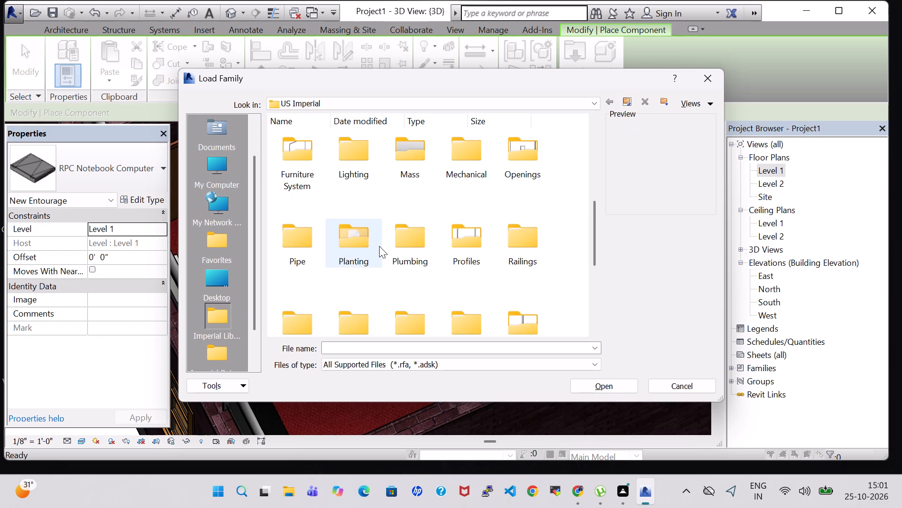
pyautogui.scroll(-1, 347, 248)
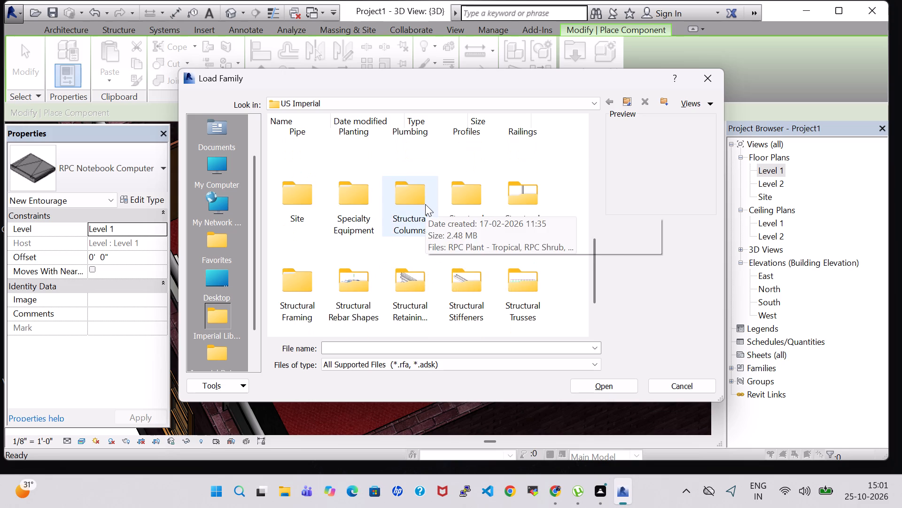
pyautogui.scroll(1, 425, 204)
pyautogui.click(711, 75)
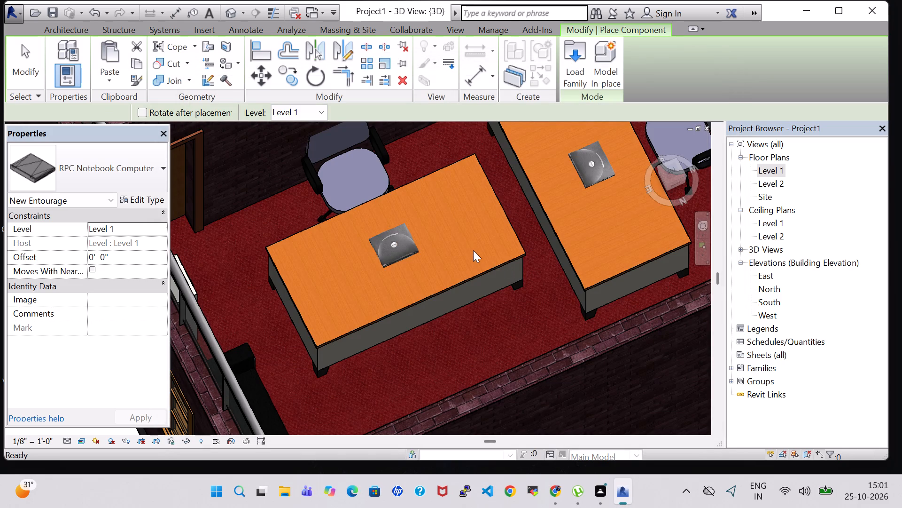
pyautogui.scroll(-1, 467, 247)
pyautogui.scroll(-2, 552, 270)
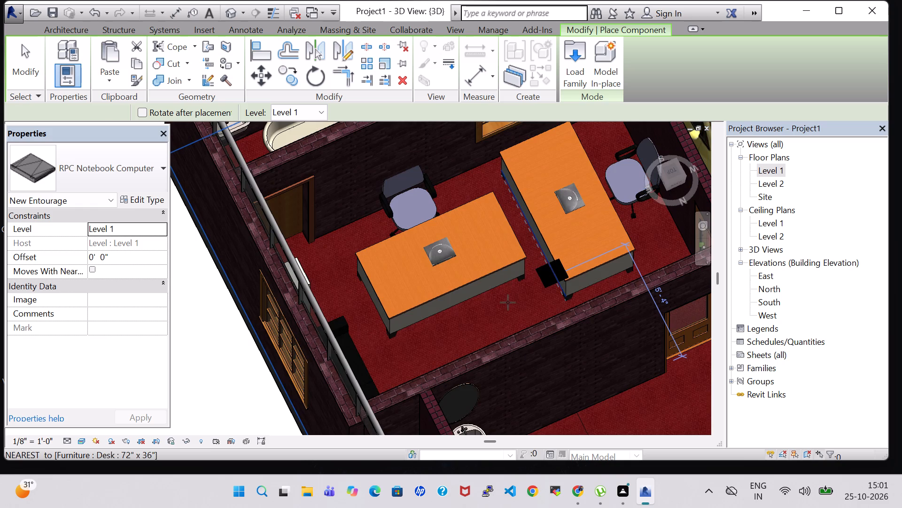
pyautogui.press('Escape')
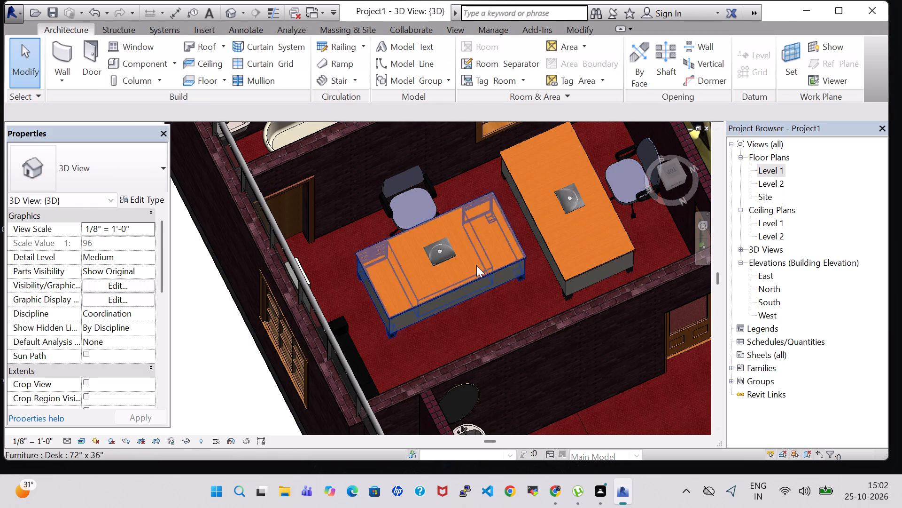
# Examine the whole furnished house in 3D from above, the side and the front.
pyautogui.scroll(-3, 458, 325)
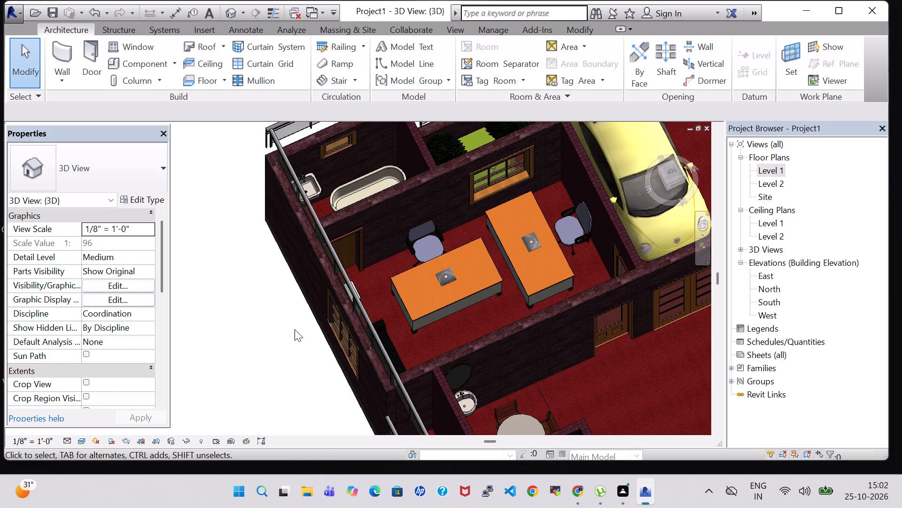
pyautogui.keyDown('shift'); pyautogui.moveTo(295, 329); pyautogui.dragTo(531, 283, button='middle'); pyautogui.keyUp('shift')
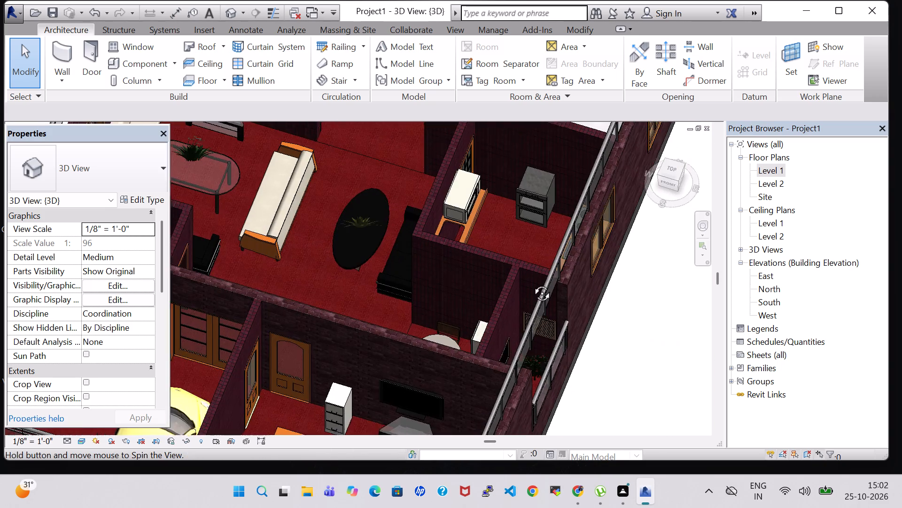
pyautogui.keyDown('shift'); pyautogui.moveTo(531, 283); pyautogui.dragTo(540, 256, button='middle'); pyautogui.keyUp('shift')
pyautogui.scroll(-4, 401, 259)
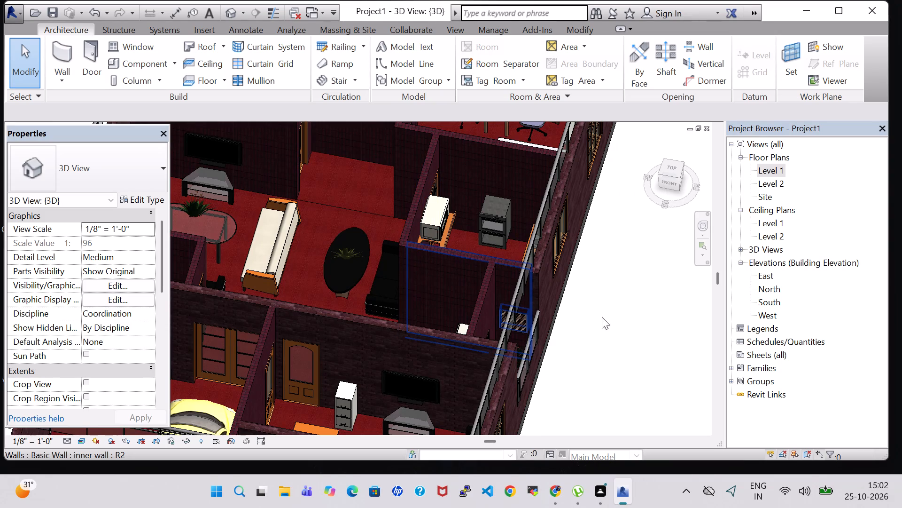
pyautogui.keyDown('shift'); pyautogui.moveTo(577, 341); pyautogui.dragTo(577, 294, button='middle'); pyautogui.keyUp('shift')
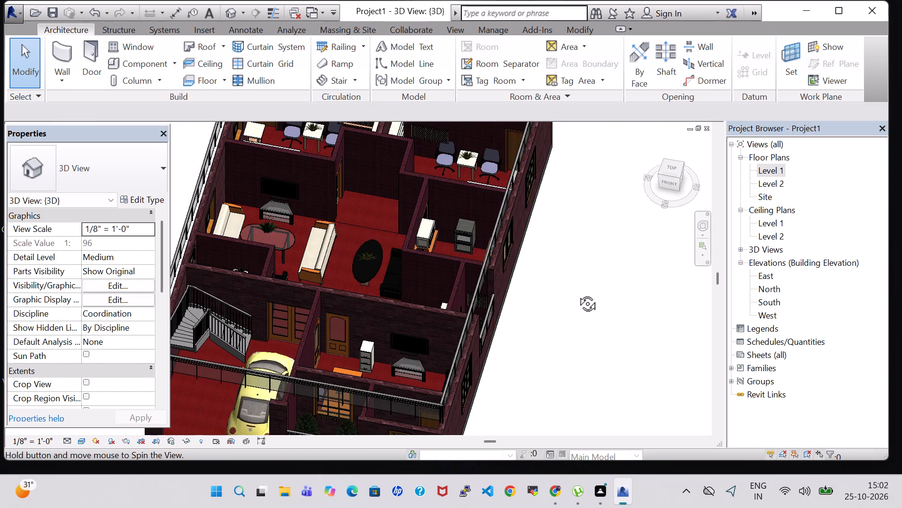
pyautogui.moveTo(569, 314); pyautogui.dragTo(591, 279, button='middle')
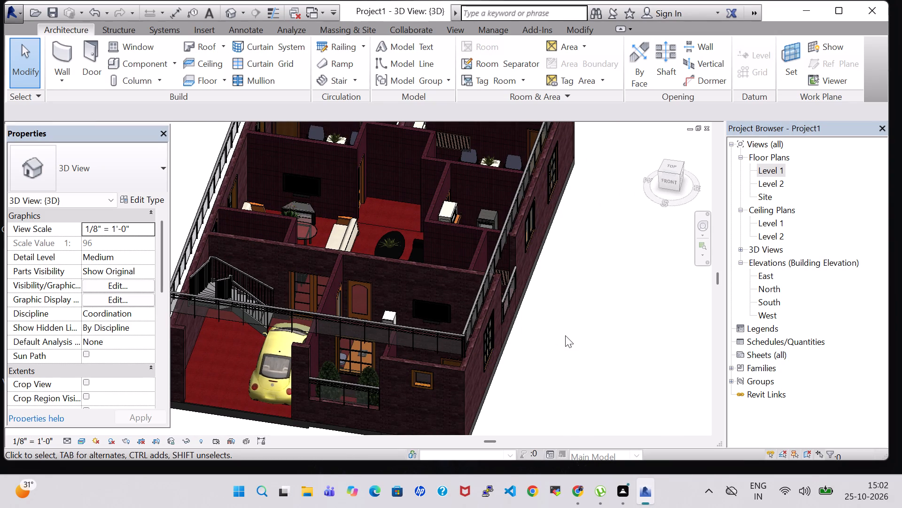
pyautogui.moveTo(566, 342); pyautogui.dragTo(600, 307, button='middle')
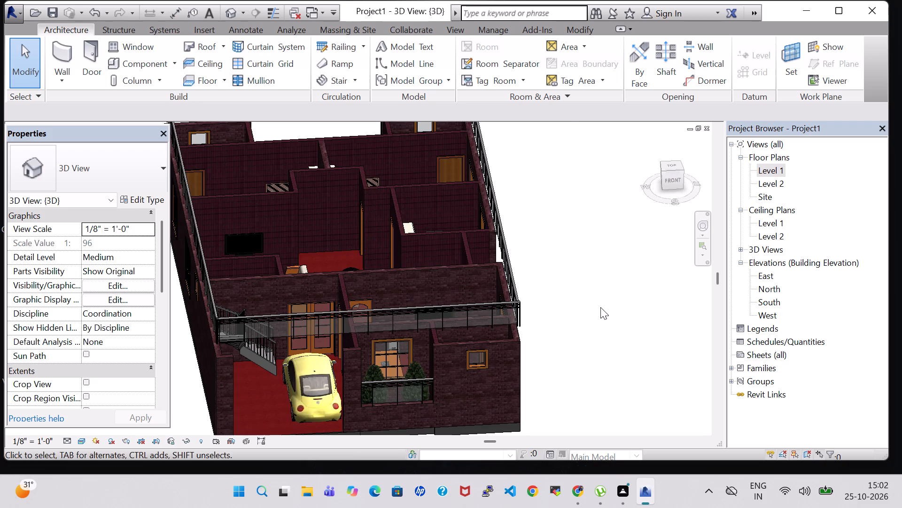
pyautogui.moveTo(584, 310); pyautogui.dragTo(561, 283, button='middle')
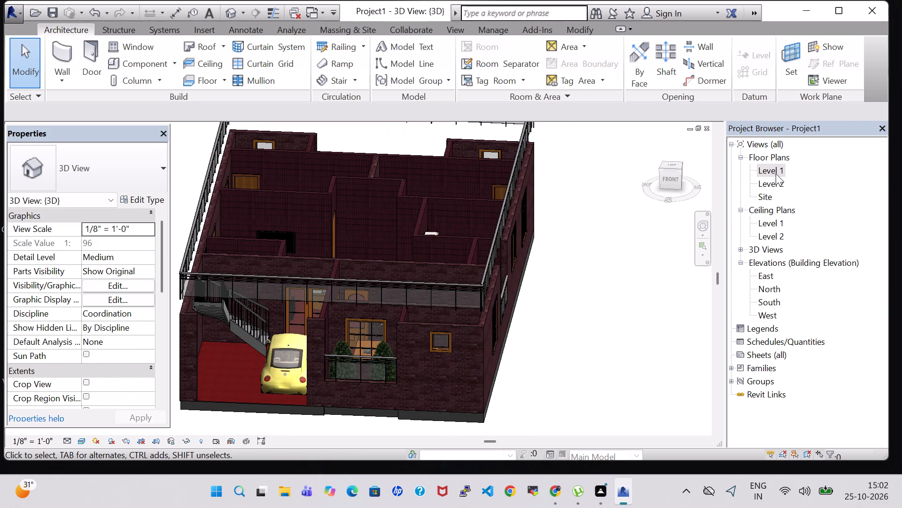
# In the Level 1 floor plan, load the Park Bench family from the US Imperial library's Site > Accessories folder.
pyautogui.doubleClick(776, 174)
pyautogui.scroll(-6, 443, 316)
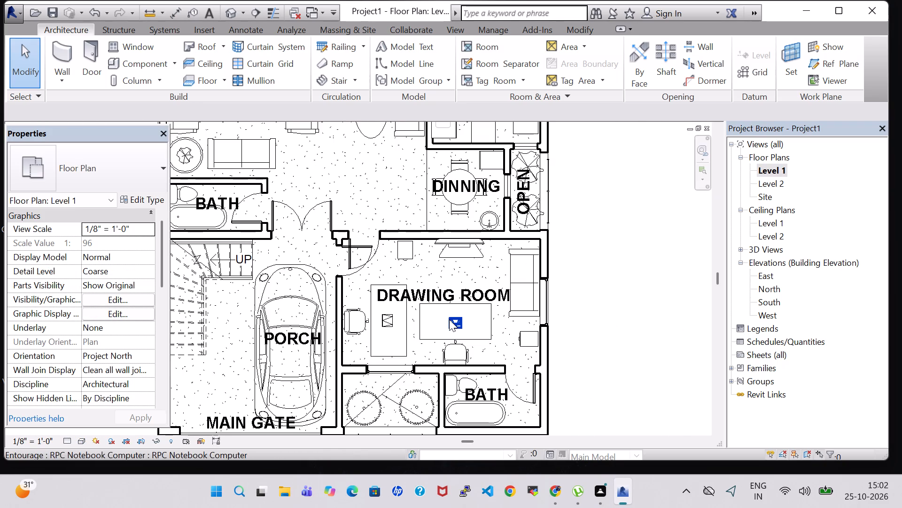
pyautogui.moveTo(618, 261); pyautogui.dragTo(648, 188, button='middle')
pyautogui.scroll(-2, 648, 188)
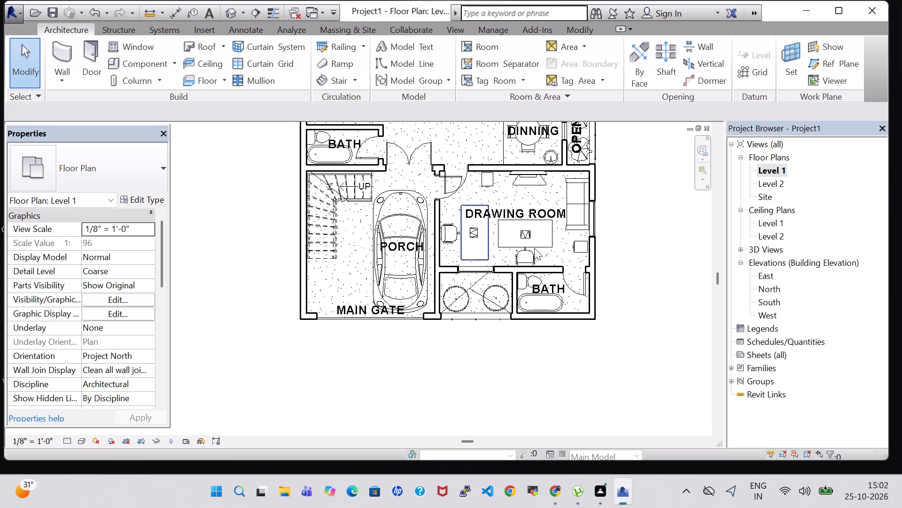
pyautogui.moveTo(607, 222); pyautogui.dragTo(609, 305, button='middle')
pyautogui.moveTo(645, 238); pyautogui.dragTo(635, 289, button='middle')
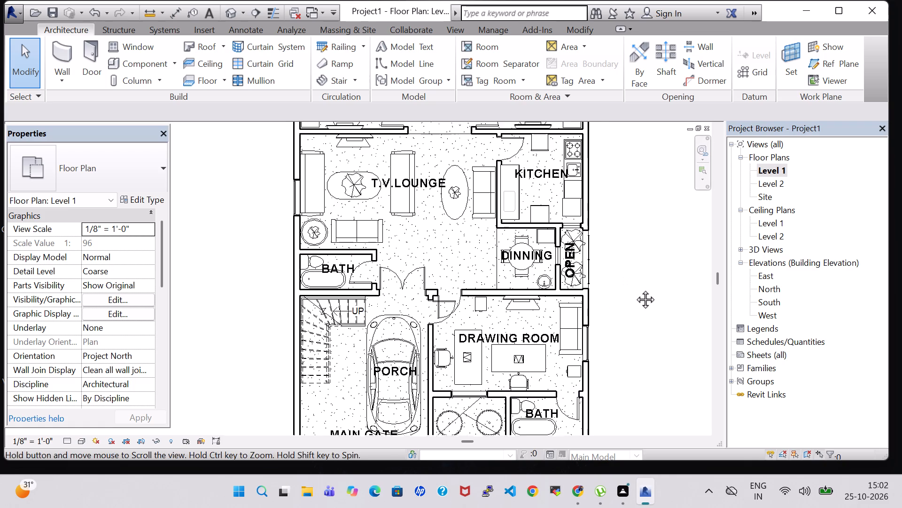
pyautogui.moveTo(635, 289); pyautogui.dragTo(635, 290, button='middle')
pyautogui.click(136, 64)
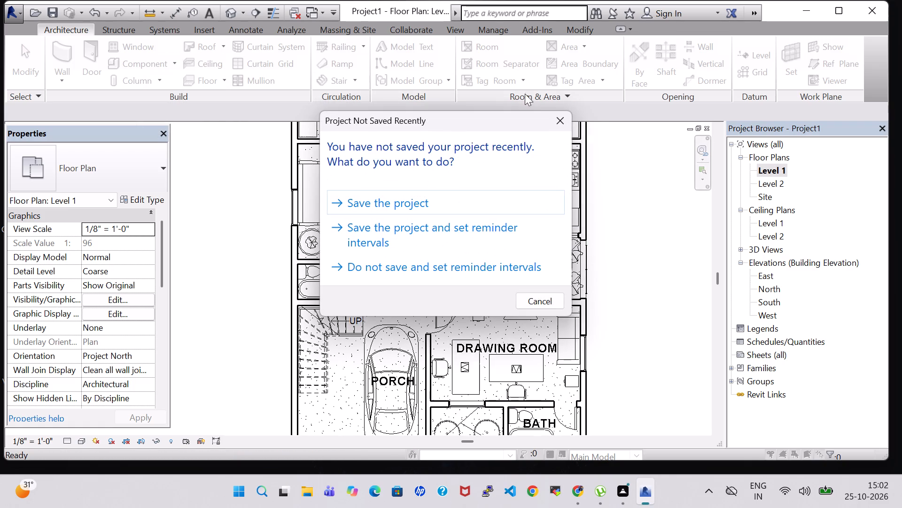
pyautogui.click(555, 123)
pyautogui.click(564, 56)
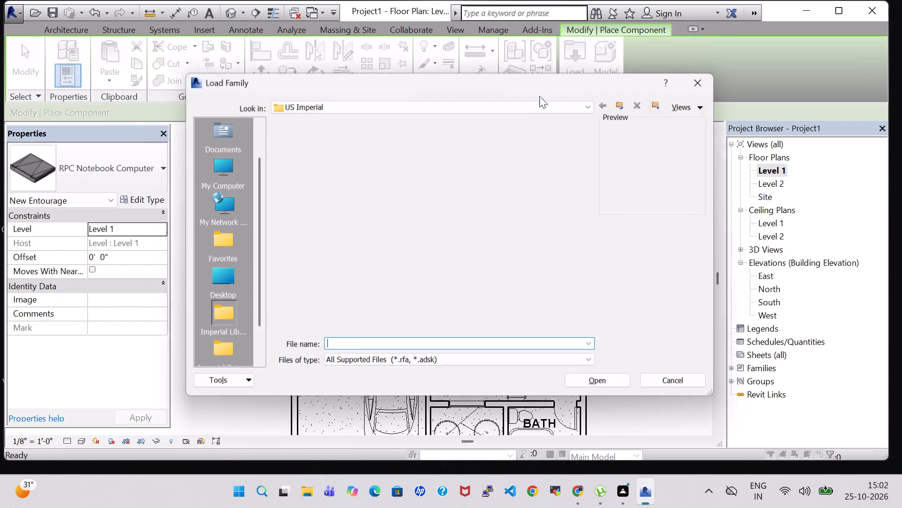
pyautogui.scroll(-1, 479, 205)
pyautogui.doubleClick(531, 195)
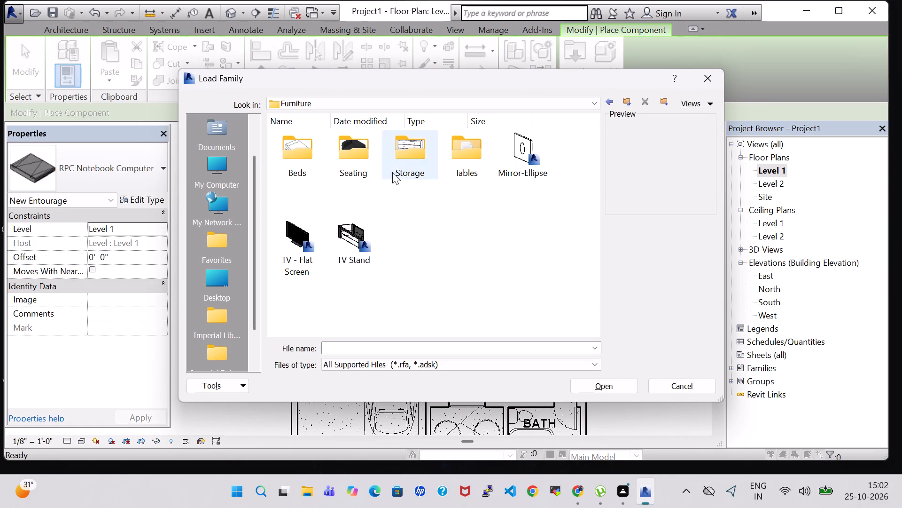
pyautogui.doubleClick(347, 150)
pyautogui.doubleClick(610, 102)
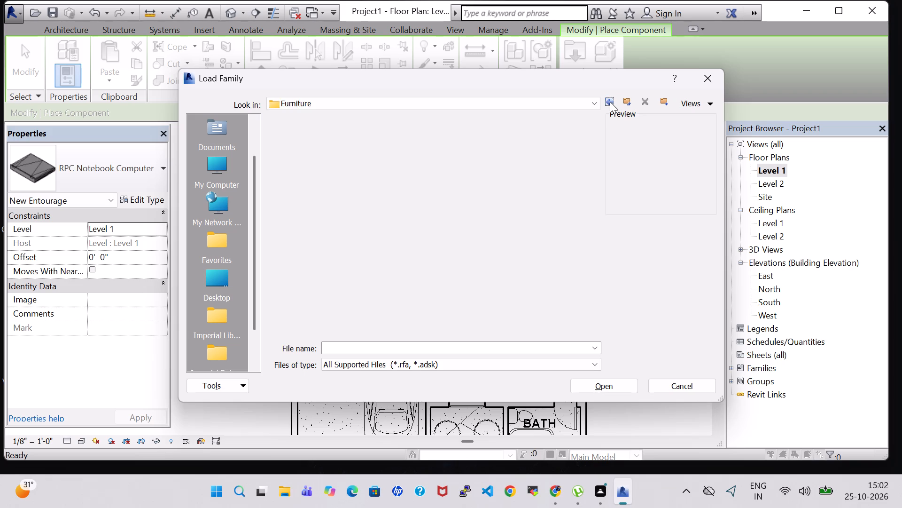
pyautogui.scroll(-3, 435, 252)
pyautogui.doubleClick(291, 206)
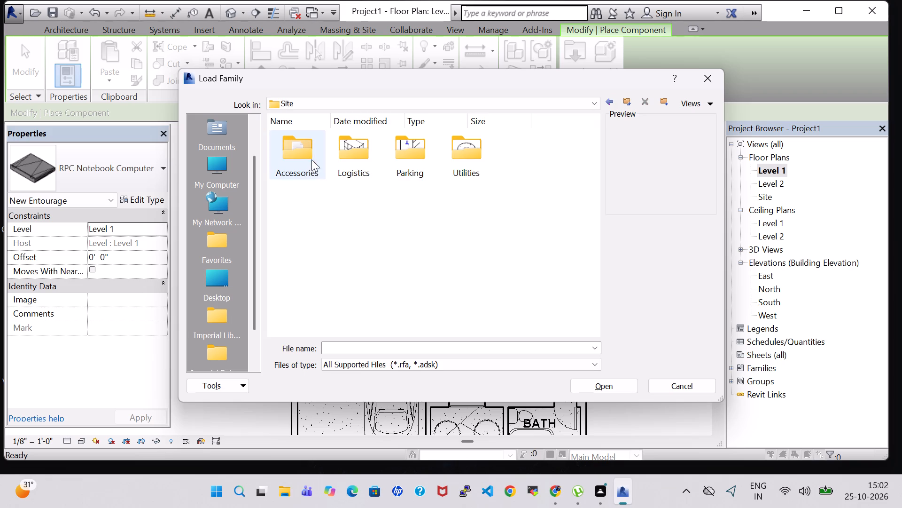
pyautogui.doubleClick(305, 159)
pyautogui.click(356, 241)
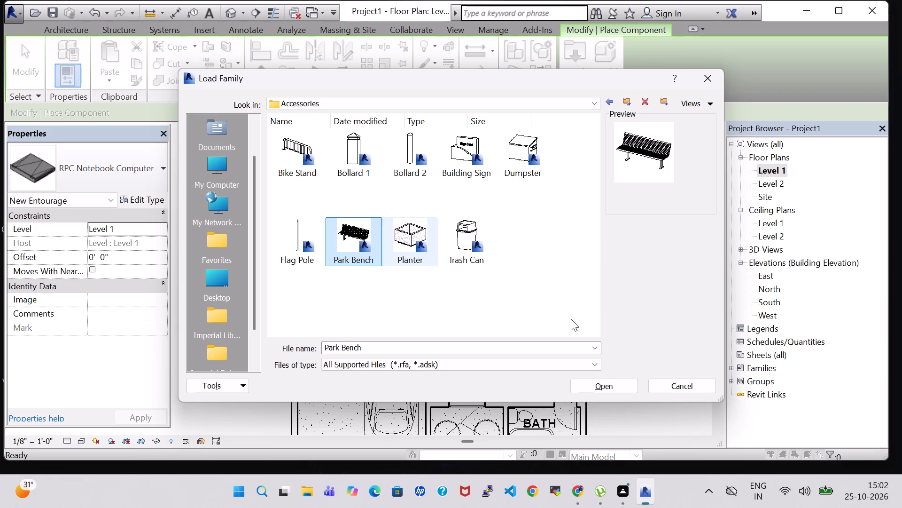
pyautogui.click(591, 385)
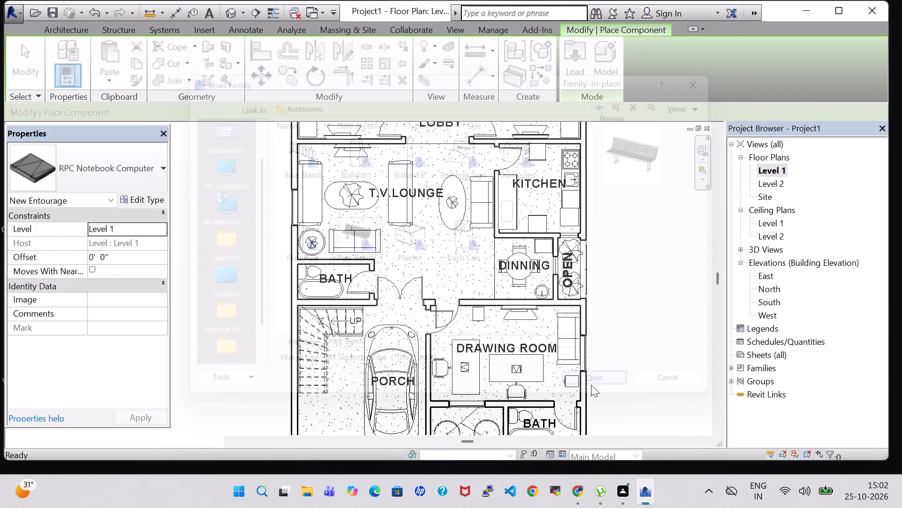
# Place a rotated 72" Park Bench in the porch, against the outer side wall between the stairs and the main gate.
pyautogui.moveTo(342, 381); pyautogui.dragTo(382, 206, button='middle')
pyautogui.press('space')
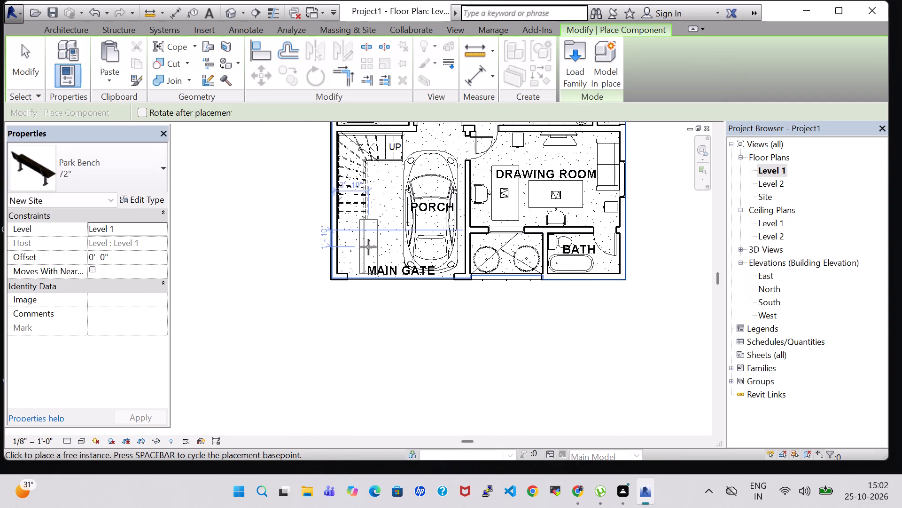
pyautogui.scroll(8, 368, 247)
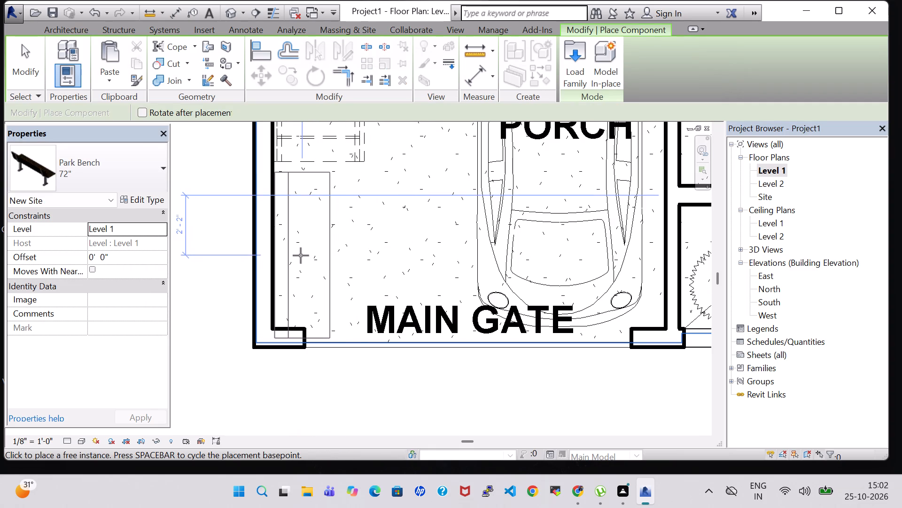
pyautogui.click(301, 255)
pyautogui.press('Escape')
pyautogui.press('Escape')
# Set the Park Bench type's length to 4' 0".
pyautogui.click(325, 236)
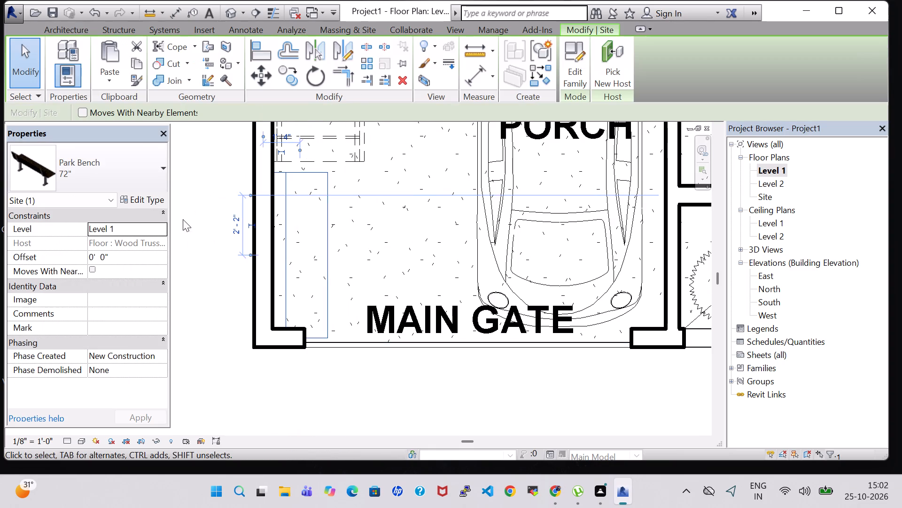
pyautogui.click(151, 204)
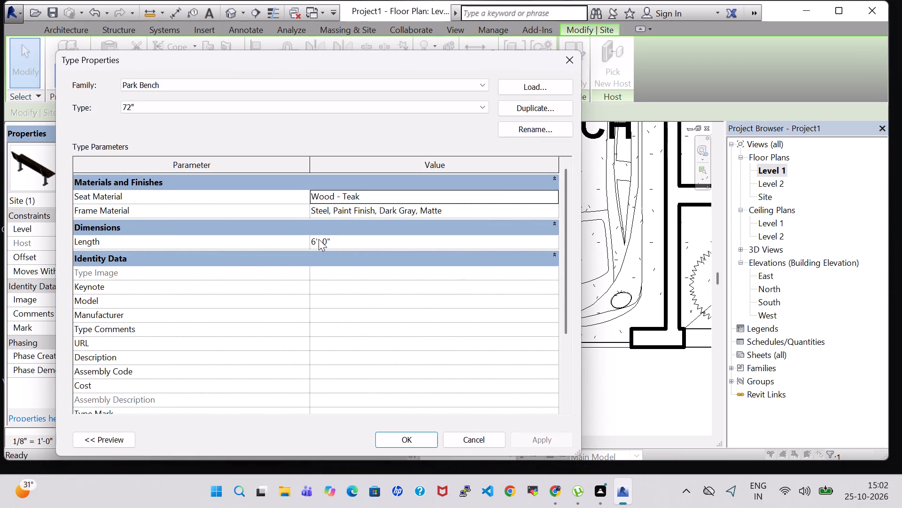
pyautogui.click(317, 239)
pyautogui.press('BackSpace')
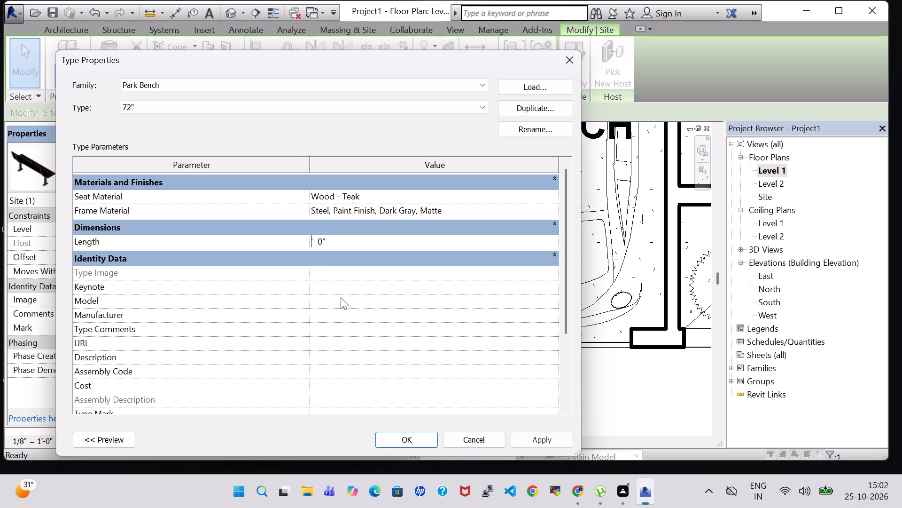
pyautogui.press('4')
pyautogui.press('Return')
pyautogui.click(557, 442)
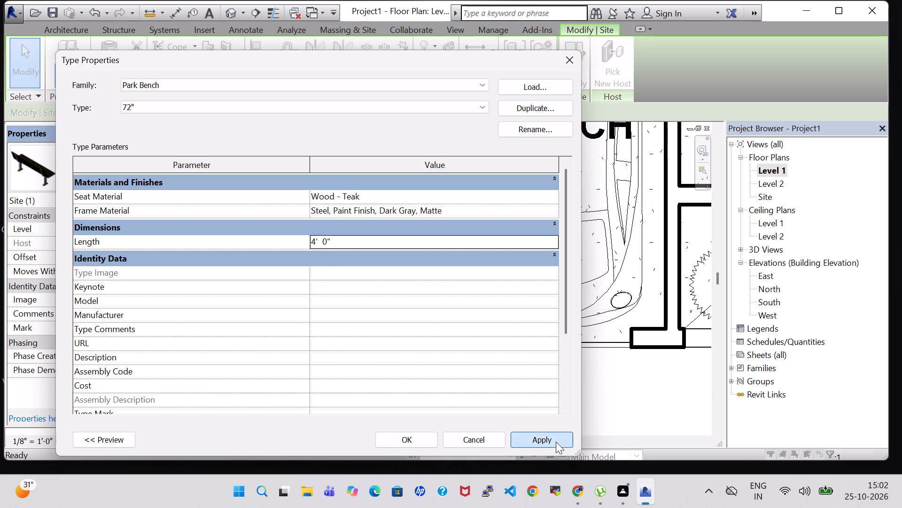
pyautogui.click(408, 440)
pyautogui.click(204, 290)
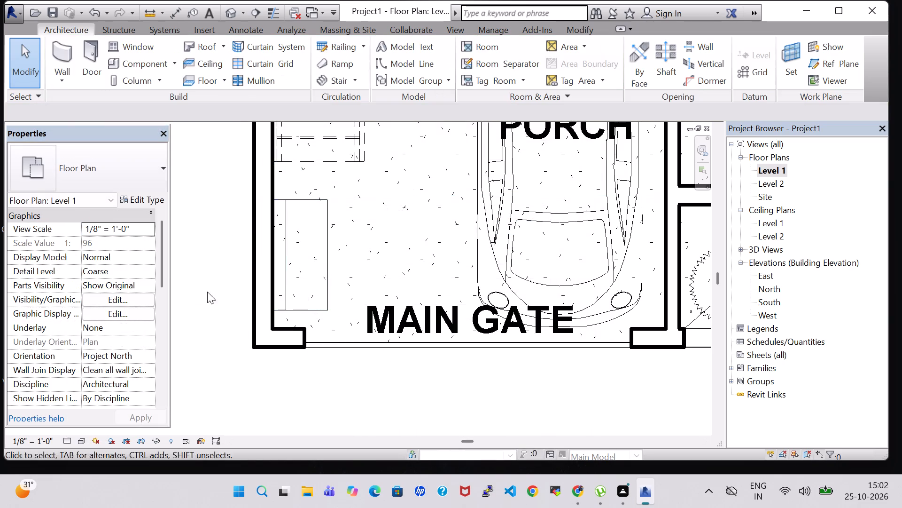
# Nudge the porch bench slightly off the side wall and toward the stairs.
pyautogui.click(290, 274)
pyautogui.press('Right')
pyautogui.press('Up')
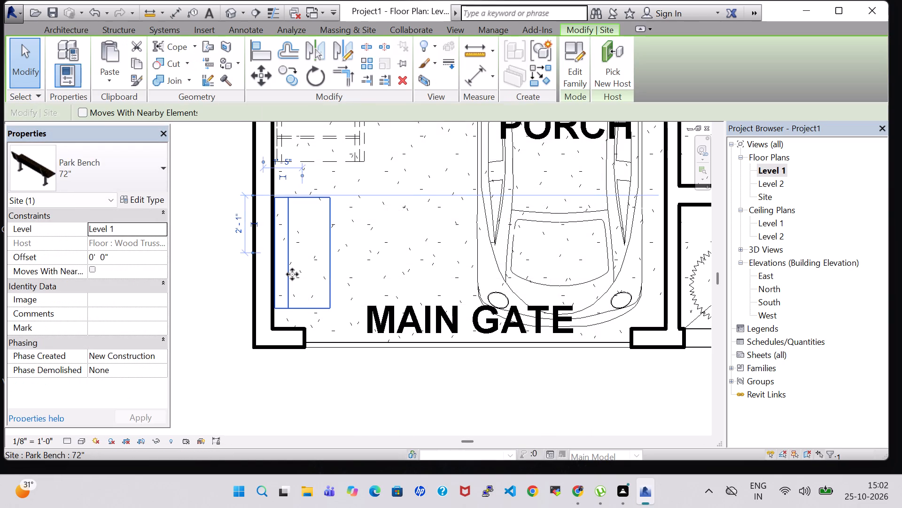
pyautogui.press('Right')
pyautogui.press('Up')
pyautogui.press('Left')
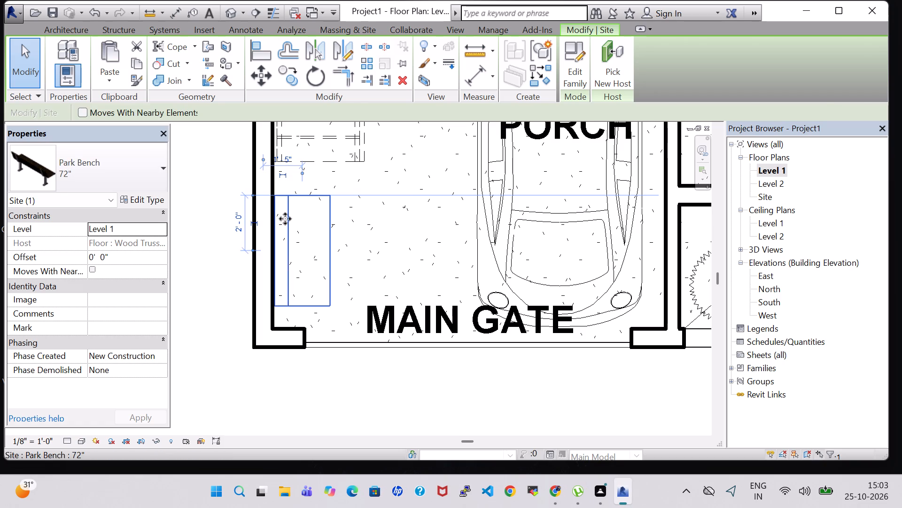
pyautogui.click(210, 172)
# Examine the porch with its new bench and the house front in 3D from several angles.
pyautogui.click(226, 13)
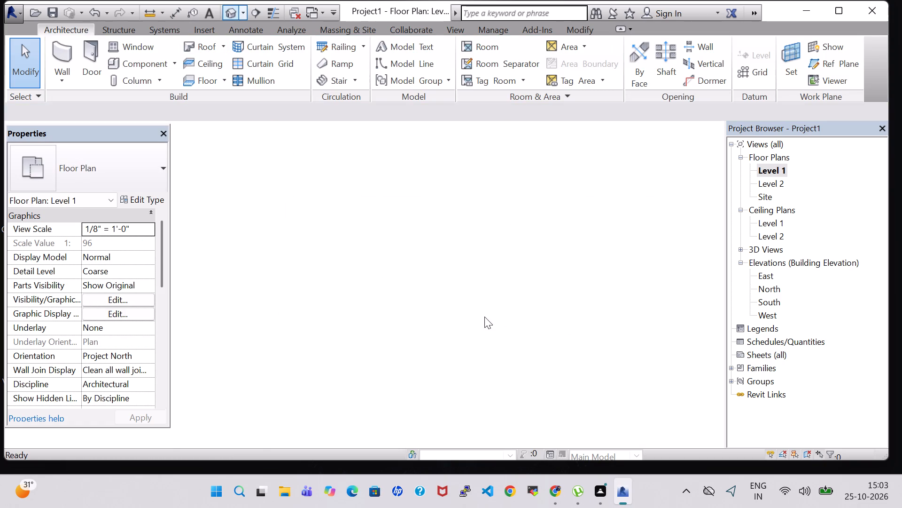
pyautogui.keyDown('shift'); pyautogui.moveTo(560, 292); pyautogui.dragTo(548, 297, button='middle'); pyautogui.keyUp('shift')
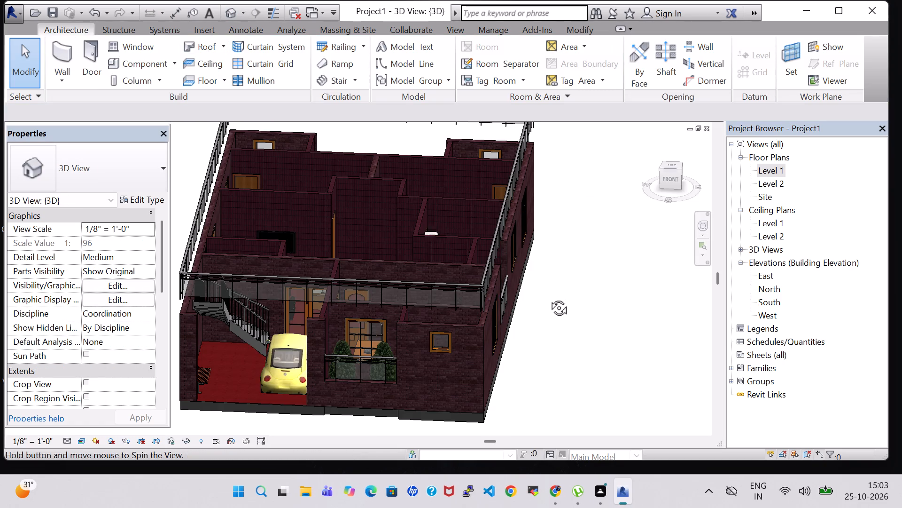
pyautogui.keyDown('shift'); pyautogui.moveTo(548, 297); pyautogui.dragTo(529, 315, button='middle'); pyautogui.keyUp('shift')
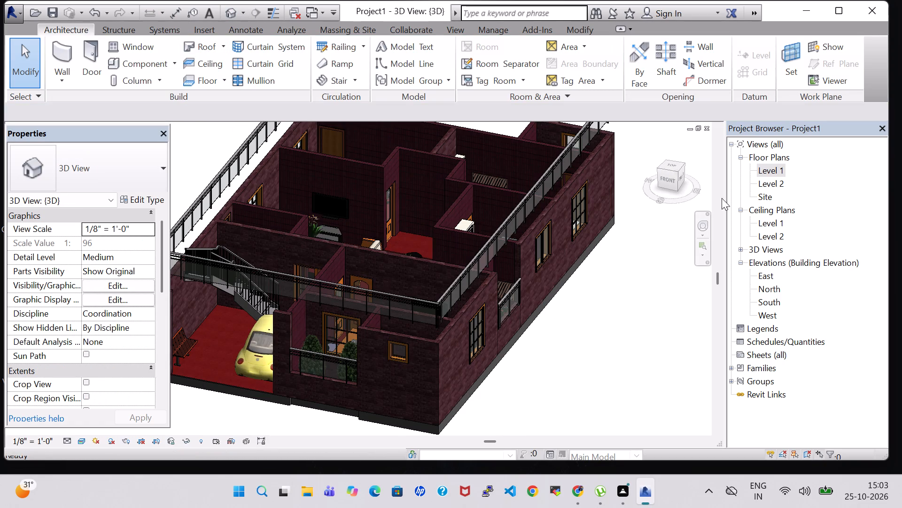
pyautogui.doubleClick(775, 167)
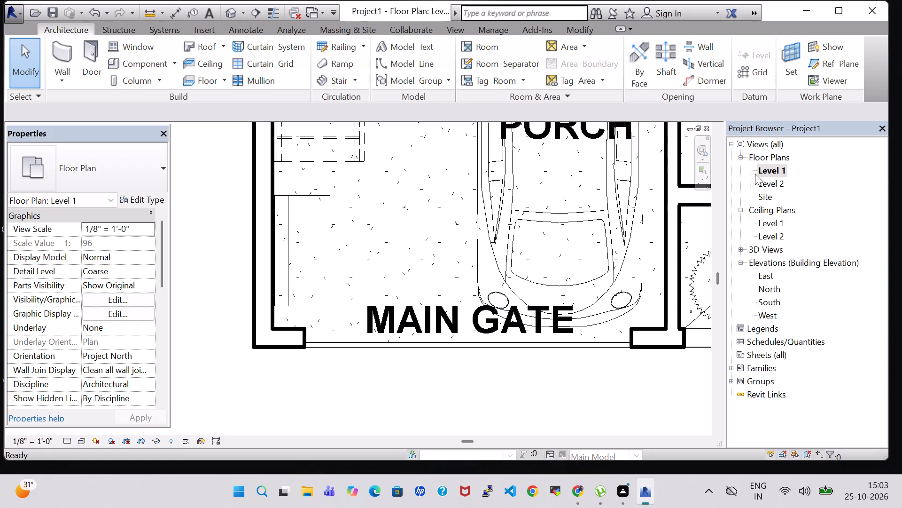
pyautogui.scroll(-2, 568, 267)
pyautogui.scroll(-3, 482, 272)
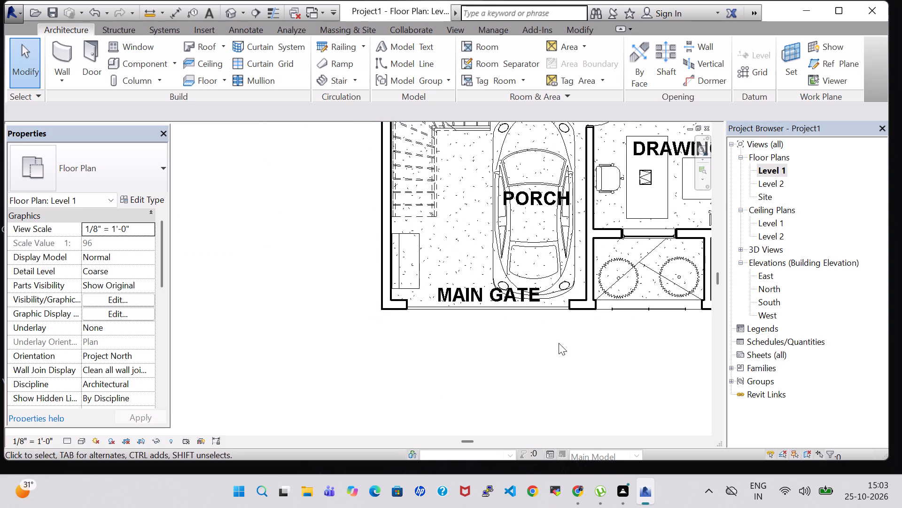
pyautogui.click(559, 343)
pyautogui.click(233, 12)
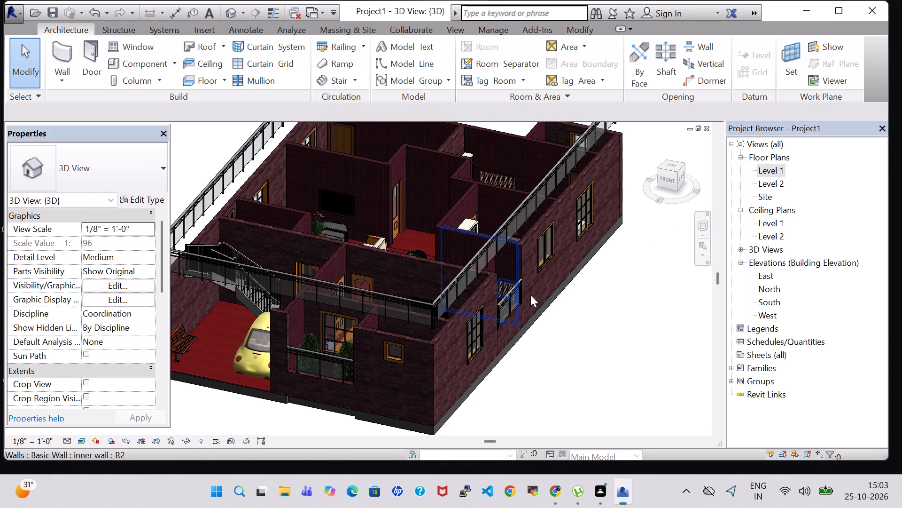
pyautogui.keyDown('shift'); pyautogui.moveTo(558, 379); pyautogui.dragTo(566, 336, button='middle'); pyautogui.keyUp('shift')
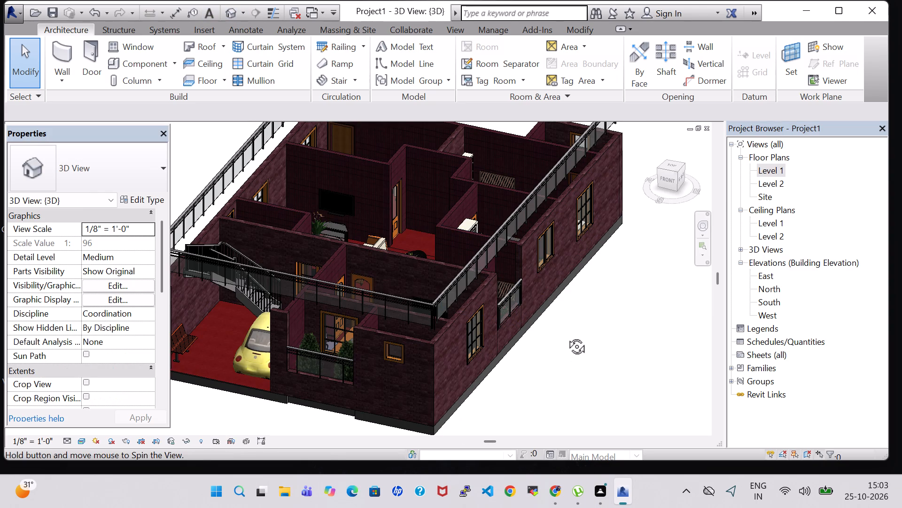
pyautogui.keyDown('shift'); pyautogui.moveTo(566, 336); pyautogui.dragTo(581, 311, button='middle'); pyautogui.keyUp('shift')
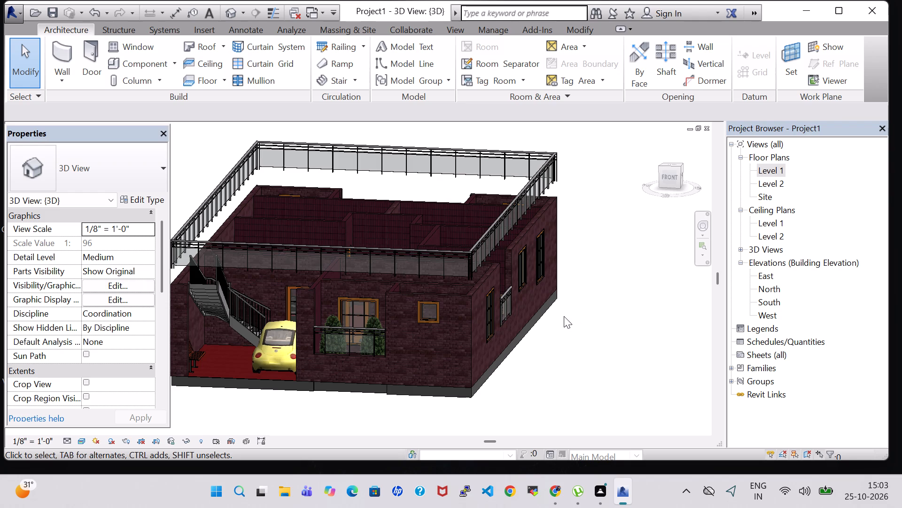
pyautogui.keyDown('shift'); pyautogui.moveTo(564, 316); pyautogui.dragTo(570, 324, button='middle'); pyautogui.keyUp('shift')
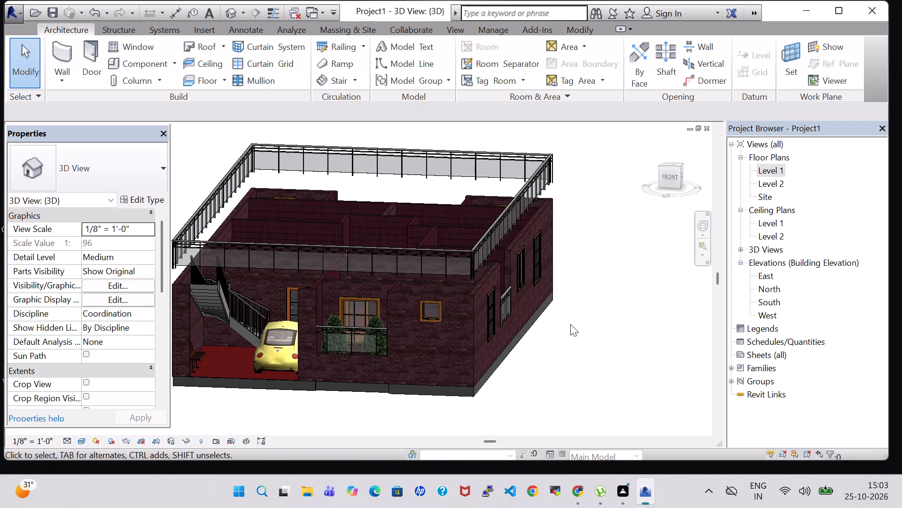
pyautogui.moveTo(569, 290); pyautogui.dragTo(581, 313, button='middle')
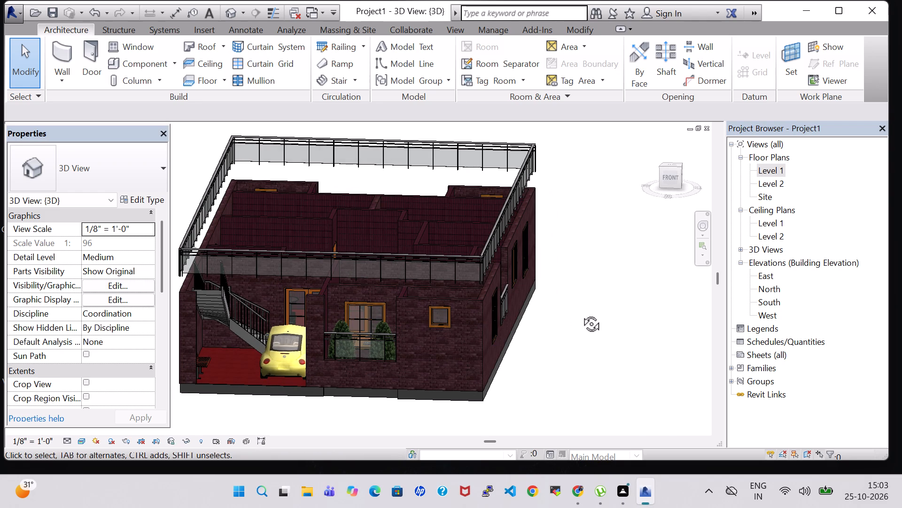
pyautogui.moveTo(581, 313); pyautogui.dragTo(593, 370, button='middle')
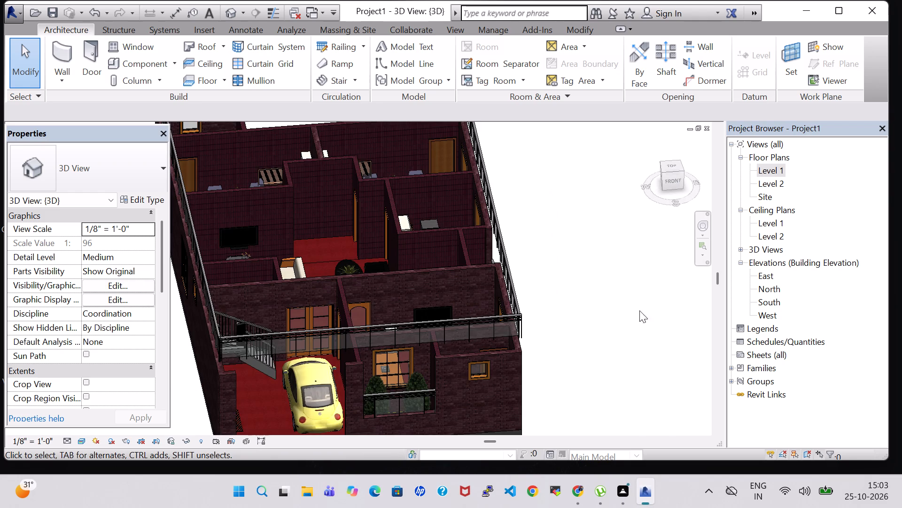
# In the Level 1 plan, split the short Generic - 8" wall stub at the main gate's drawing room side.
pyautogui.doubleClick(776, 168)
pyautogui.scroll(-3, 532, 294)
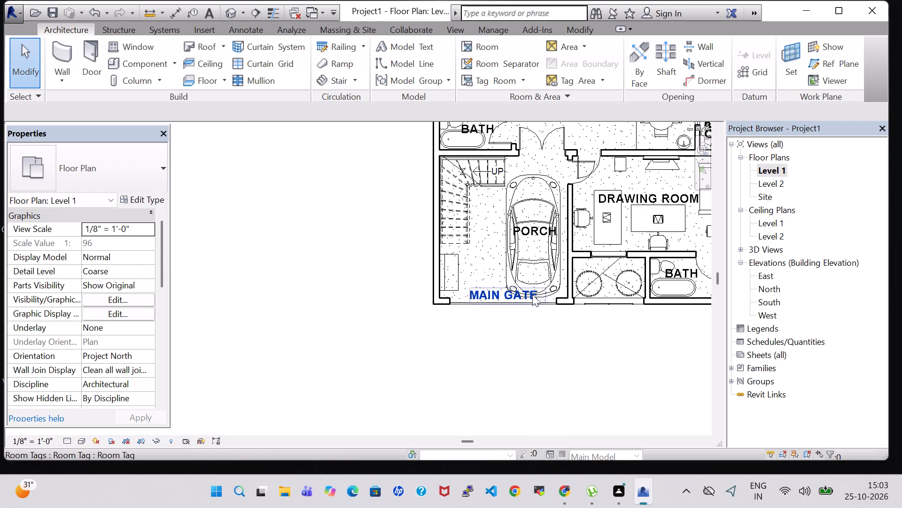
pyautogui.moveTo(536, 346); pyautogui.dragTo(514, 350, button='middle')
pyautogui.click(587, 32)
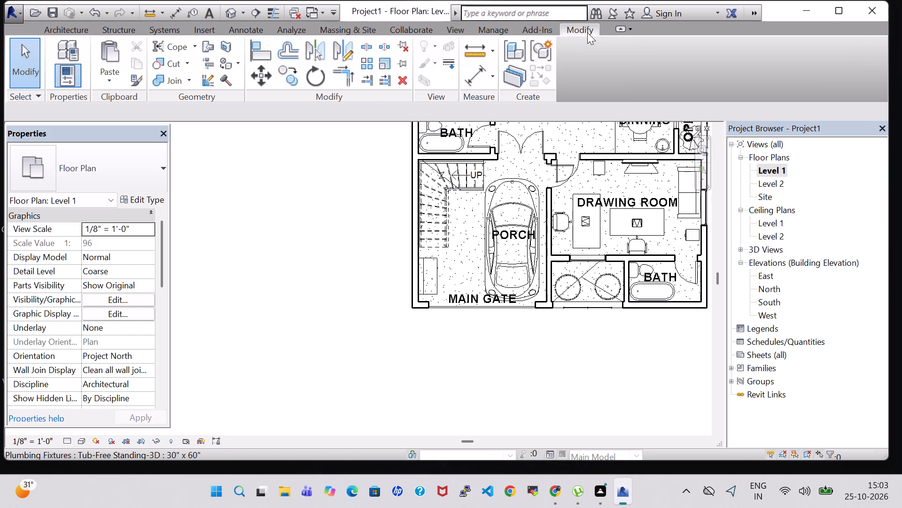
pyautogui.scroll(3, 547, 320)
pyautogui.click(373, 48)
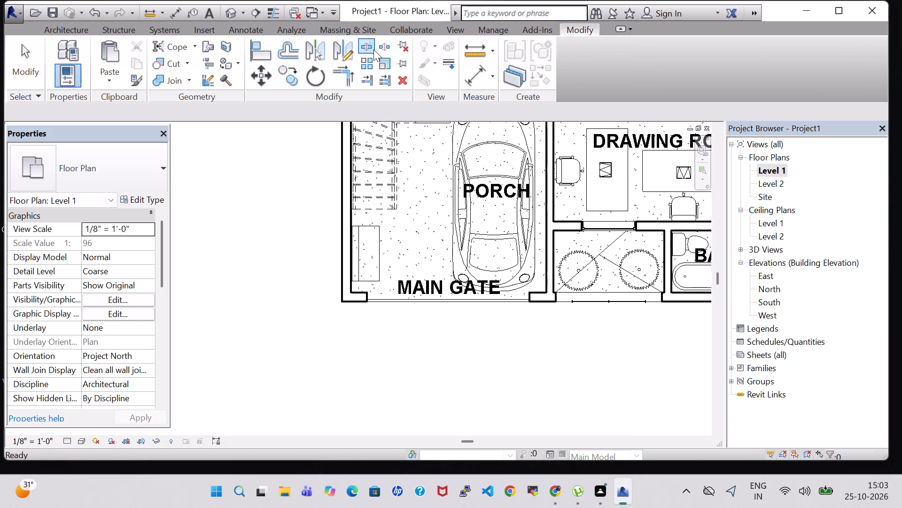
pyautogui.scroll(6, 513, 343)
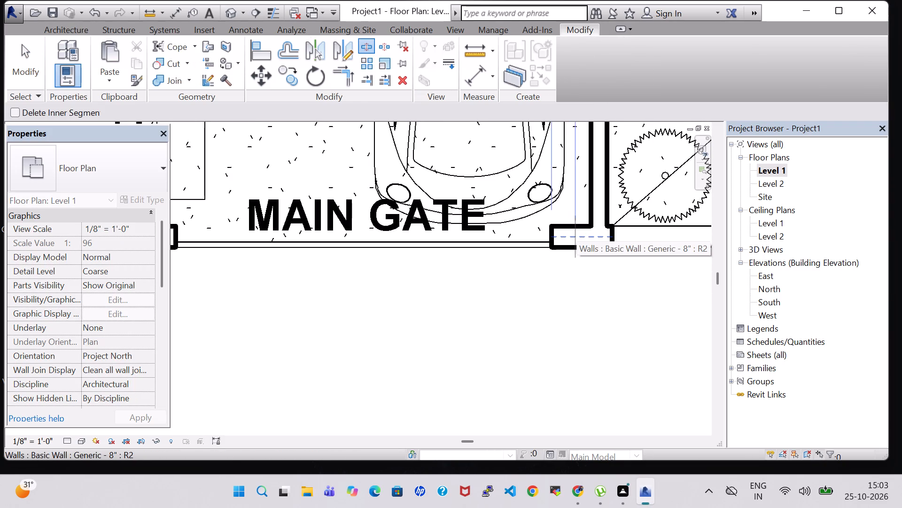
pyautogui.click(576, 233)
pyautogui.press('Escape')
pyautogui.press('Escape')
# Split the Generic - 8" wall stub at the main gate's drawing room side and delete its gate-side end piece.
pyautogui.click(561, 238)
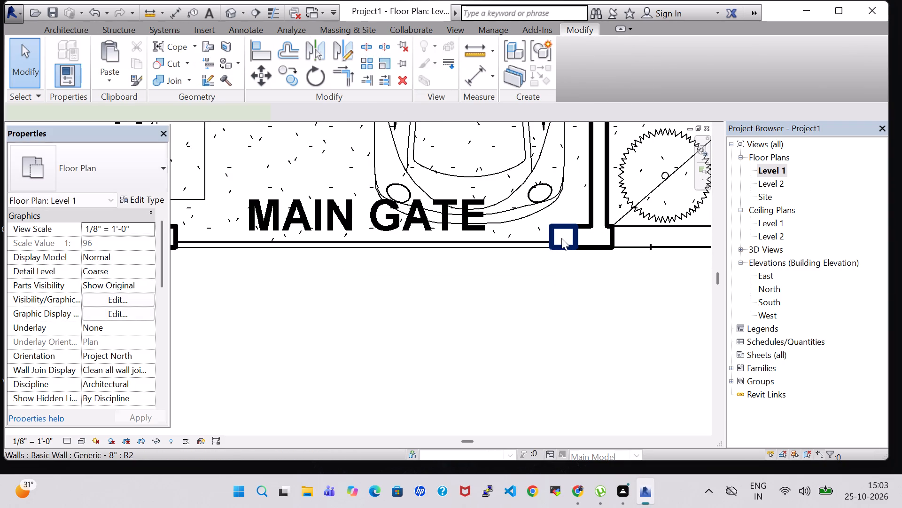
pyautogui.press('Delete')
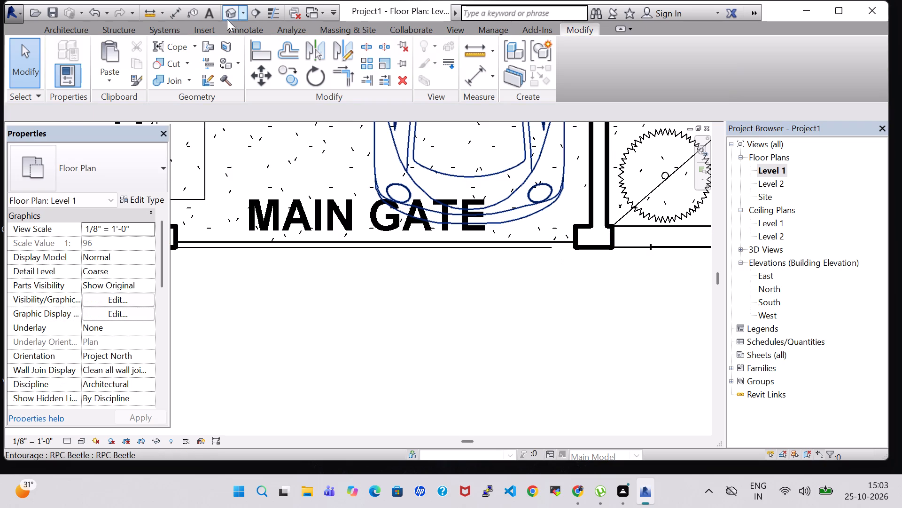
pyautogui.click(226, 19)
pyautogui.moveTo(561, 353); pyautogui.dragTo(530, 289, button='middle')
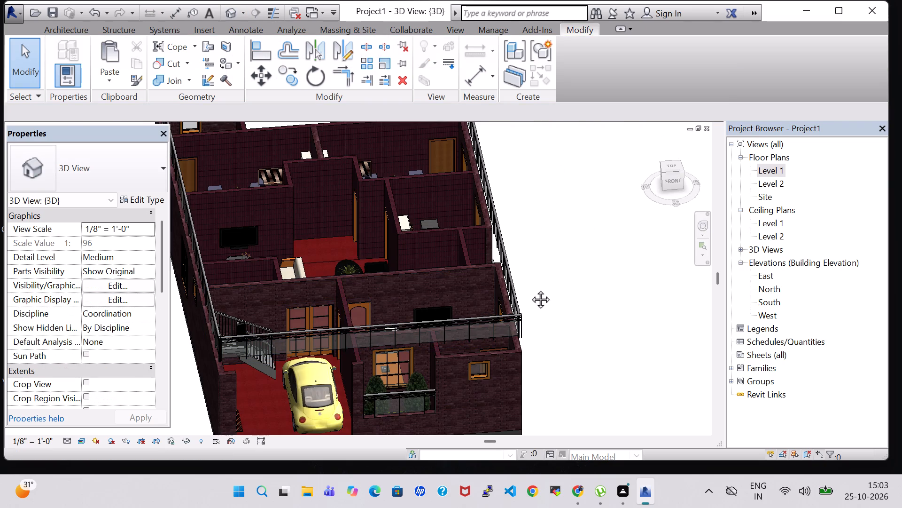
pyautogui.moveTo(530, 289); pyautogui.dragTo(527, 271, button='middle')
pyautogui.moveTo(550, 318); pyautogui.dragTo(548, 312, button='middle')
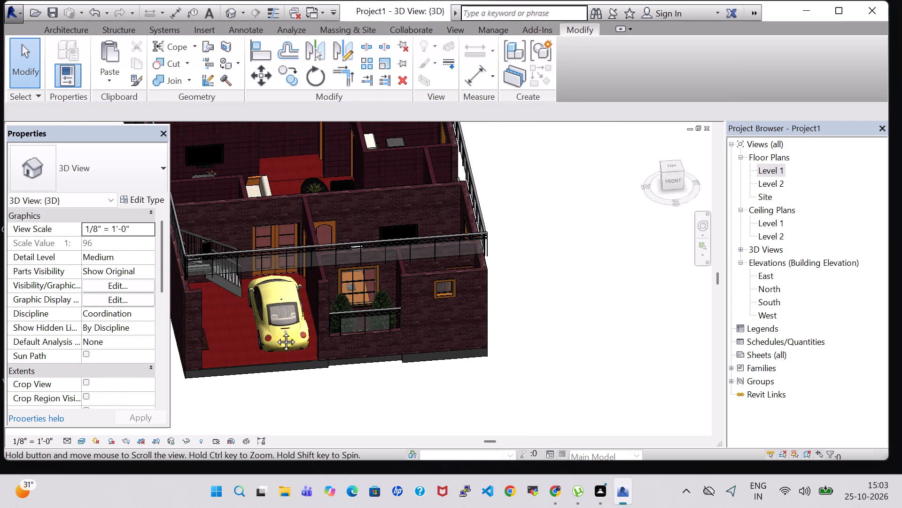
pyautogui.scroll(4, 296, 353)
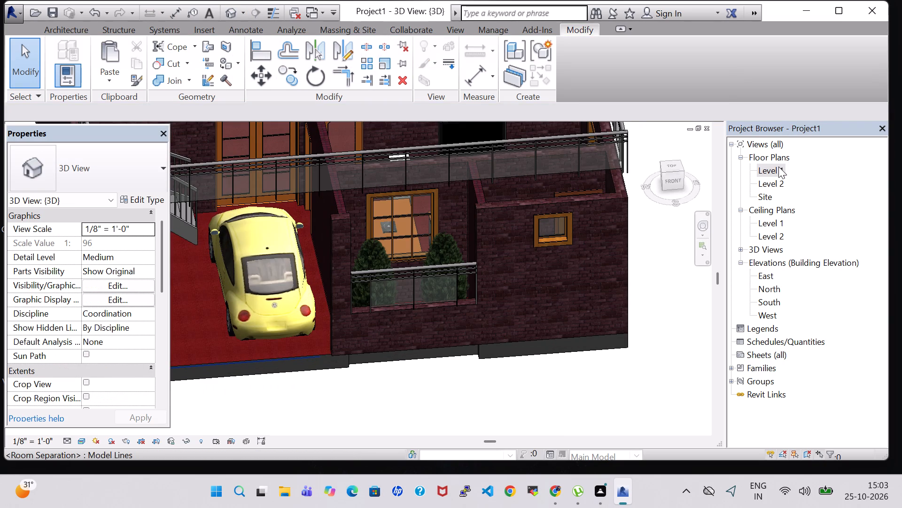
# In the Level 1 plan, stretch the main gate's room separation line to meet the shortened wall stub on the drawing room side.
pyautogui.doubleClick(778, 167)
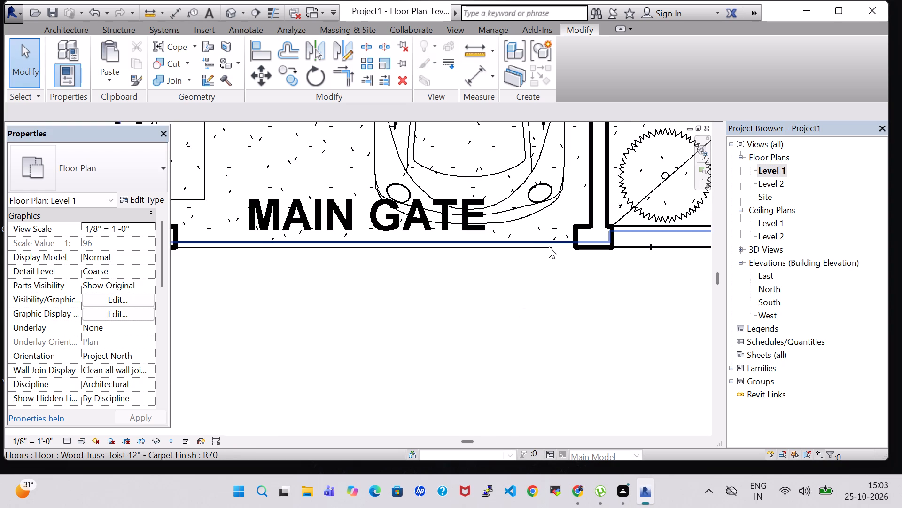
pyautogui.scroll(-3, 553, 246)
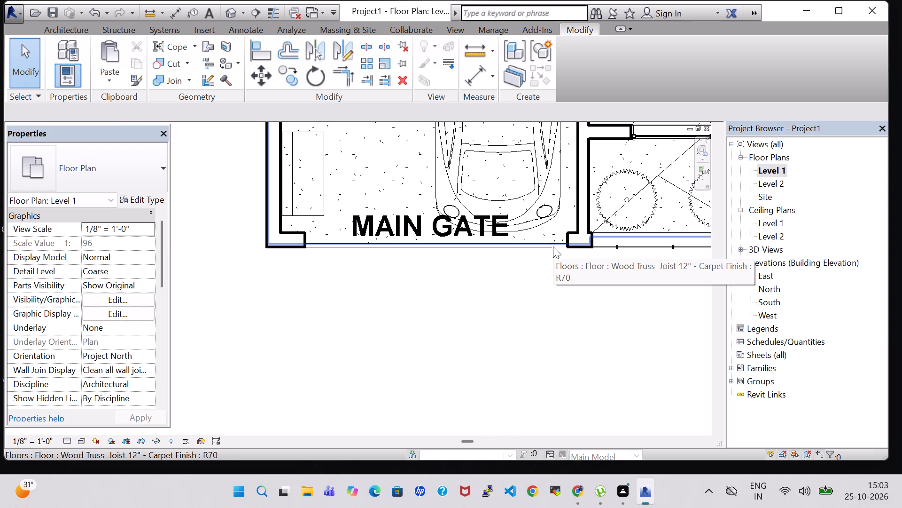
pyautogui.click(553, 246)
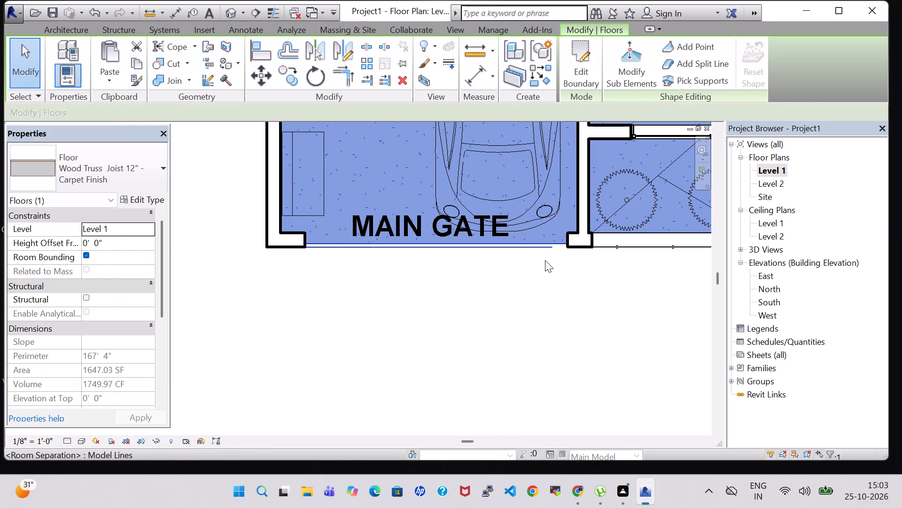
pyautogui.click(542, 269)
pyautogui.click(548, 253)
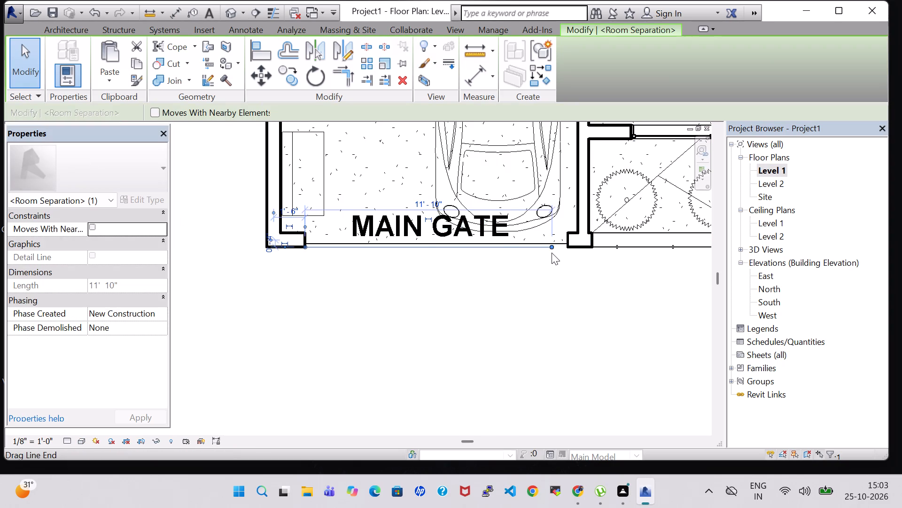
pyautogui.scroll(2, 552, 253)
pyautogui.moveTo(553, 245); pyautogui.dragTo(570, 246)
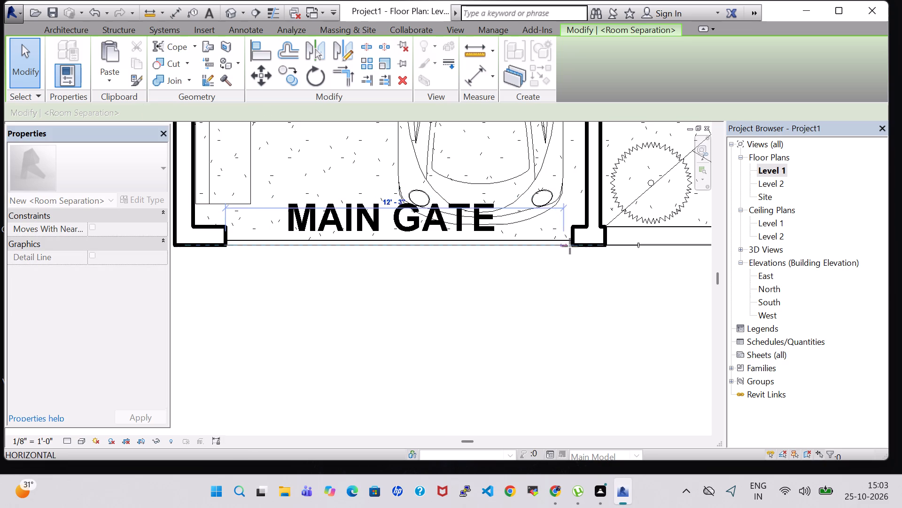
pyautogui.moveTo(570, 246); pyautogui.dragTo(576, 247)
pyautogui.click(558, 283)
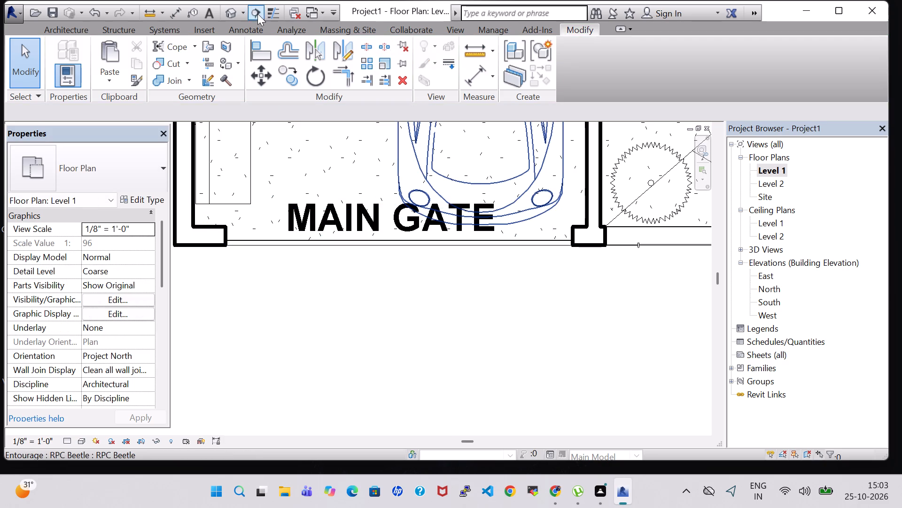
pyautogui.click(229, 8)
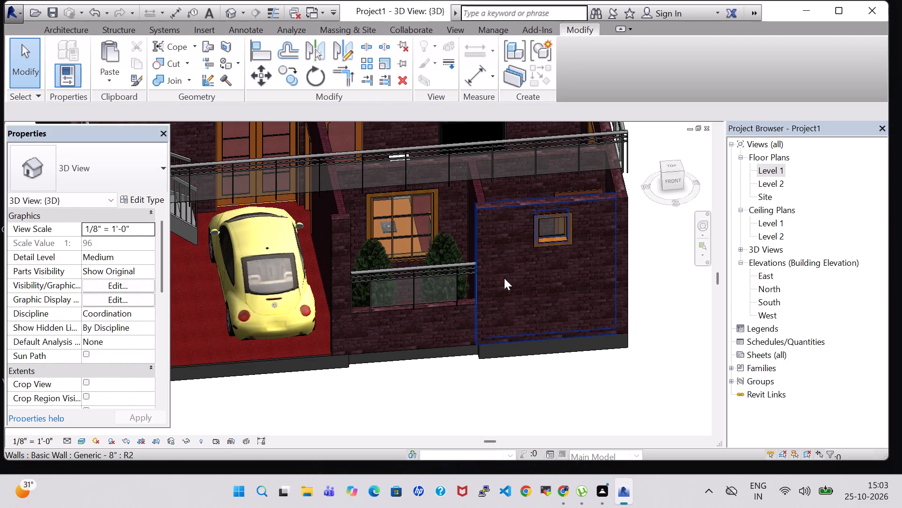
pyautogui.keyDown('shift'); pyautogui.middleClick(436, 398); pyautogui.keyUp('shift')
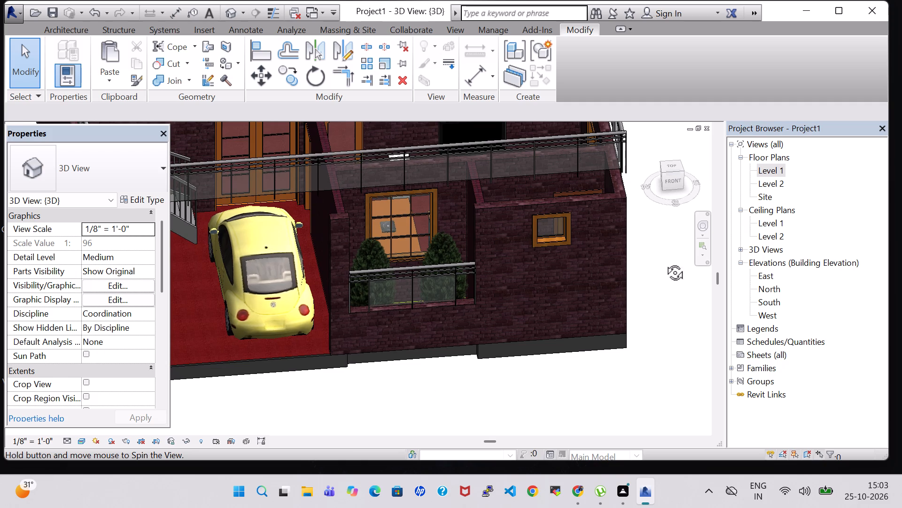
# In the Level 1 plan, nudge the MAIN GATE room tag slightly toward the bench side of the porch.
pyautogui.doubleClick(774, 168)
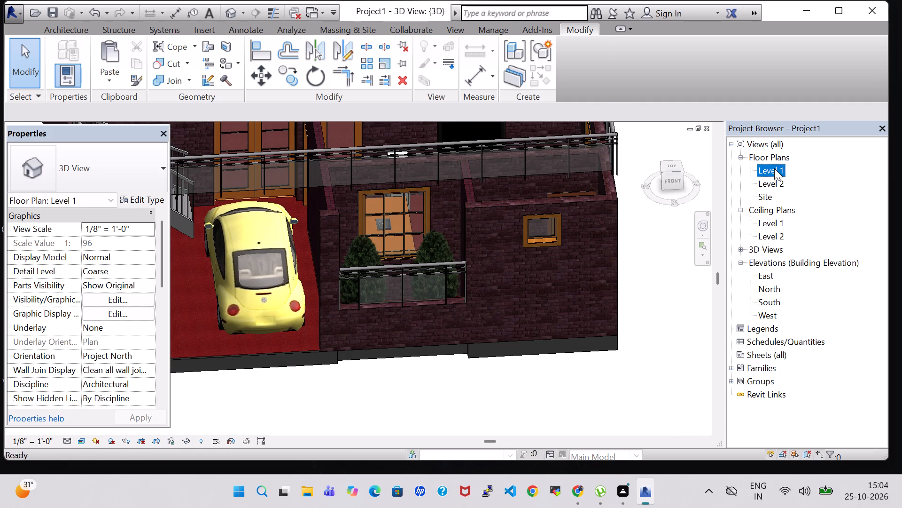
pyautogui.scroll(-7, 411, 231)
pyautogui.moveTo(423, 259); pyautogui.dragTo(416, 263, button='middle')
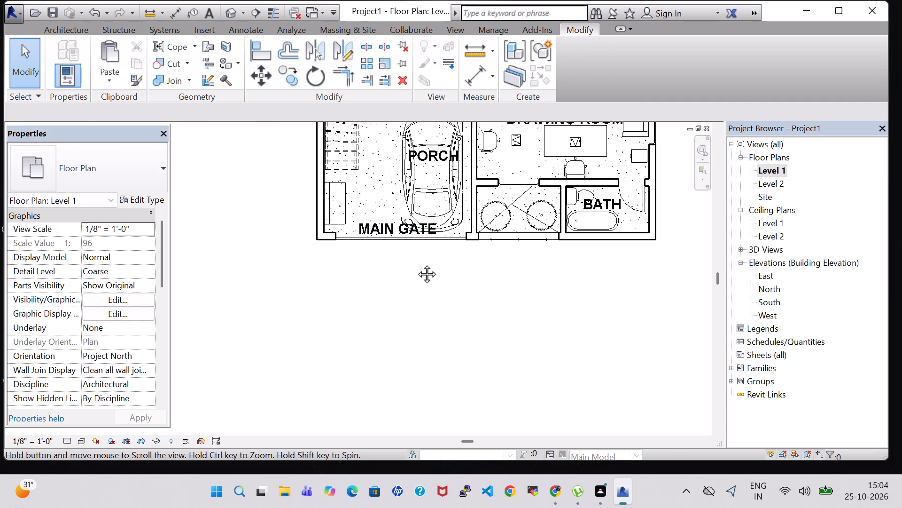
pyautogui.moveTo(416, 263); pyautogui.dragTo(383, 338, button='middle')
pyautogui.scroll(-1, 383, 338)
pyautogui.moveTo(595, 212); pyautogui.dragTo(583, 243, button='middle')
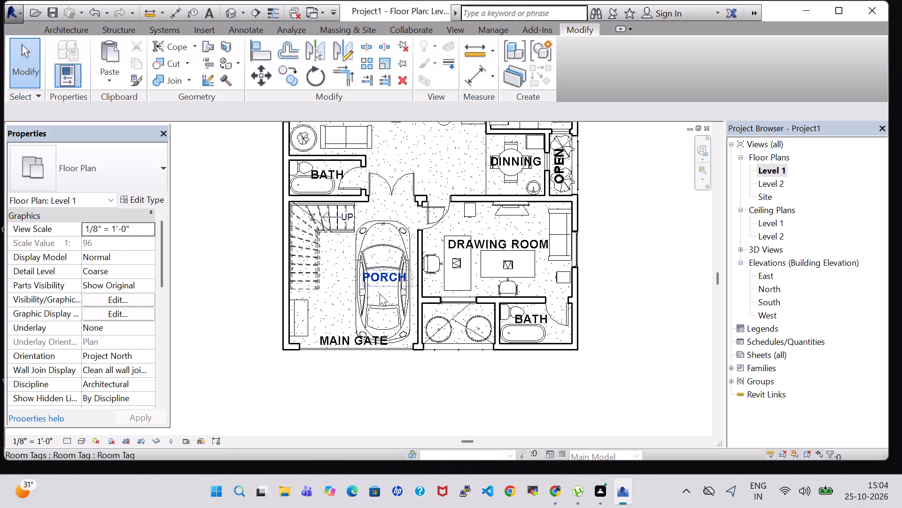
pyautogui.click(333, 338)
pyautogui.press('Up')
pyautogui.press('Left')
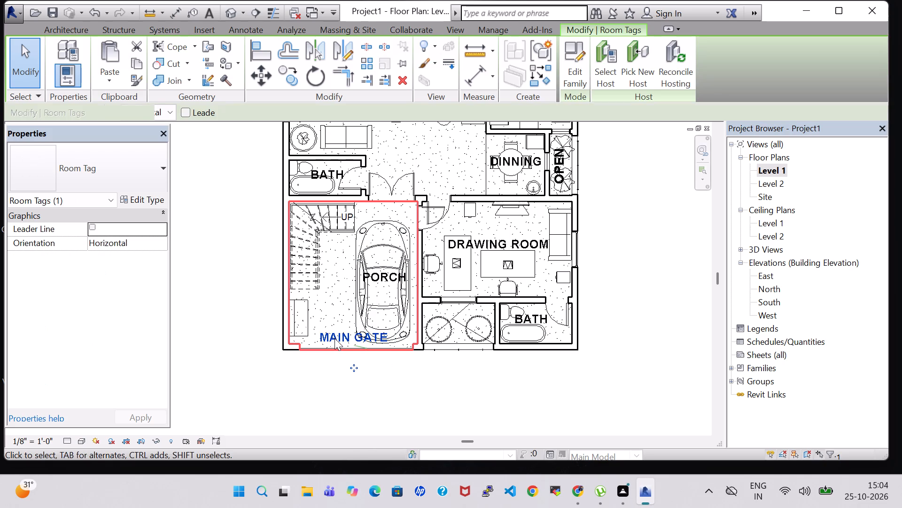
pyautogui.press('Down')
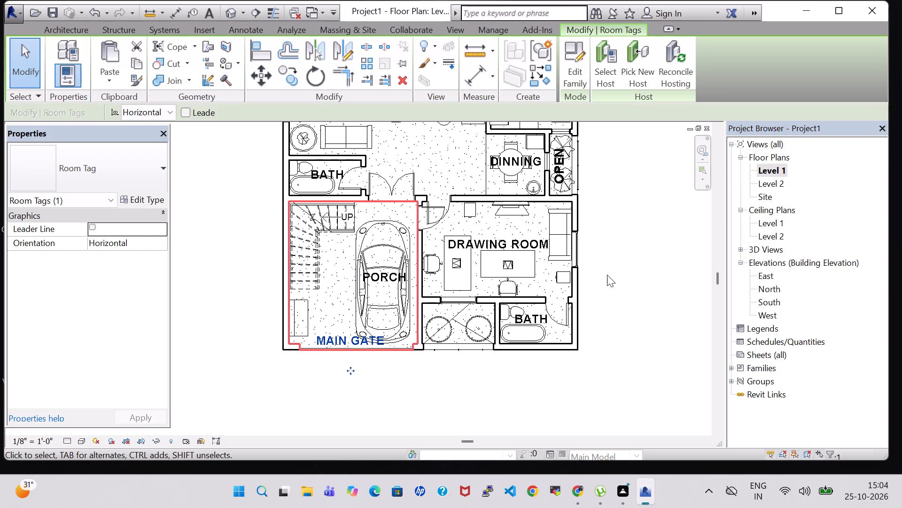
pyautogui.click(607, 275)
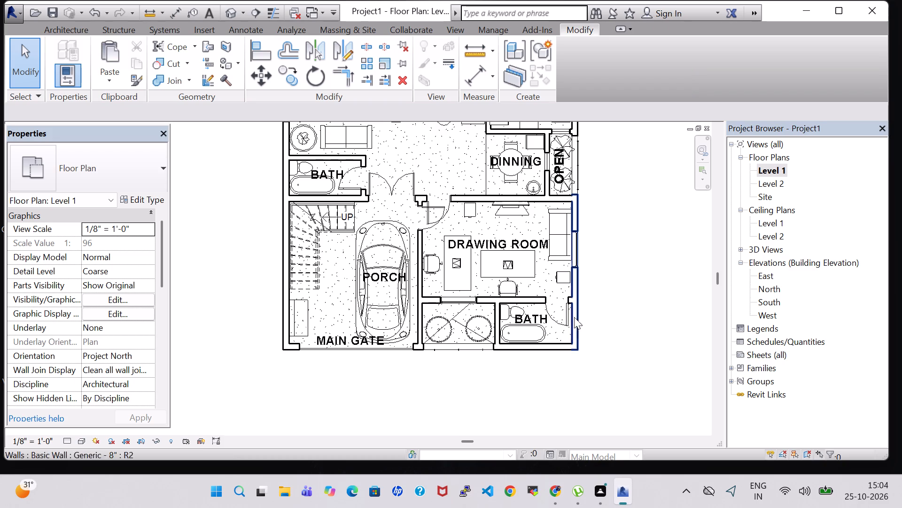
# Nudge the BATH room tag below the drawing room slightly toward the outer side wall, clear of the toilet.
pyautogui.click(537, 320)
pyautogui.press('Right')
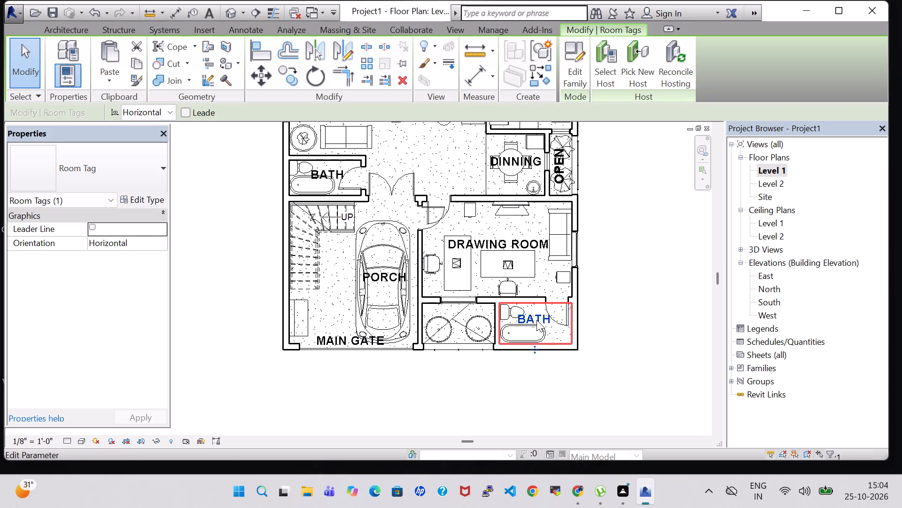
pyautogui.press('Right')
pyautogui.press('Right')
pyautogui.click(640, 264)
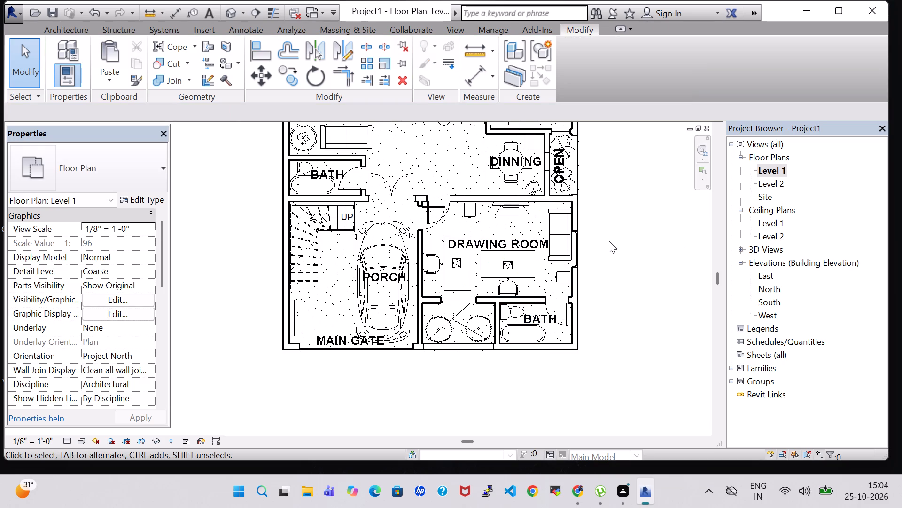
# Nudge the BATH room tag above the porch stairs slightly up and toward its door, clear of the bathtub.
pyautogui.moveTo(610, 233); pyautogui.dragTo(609, 296, button='middle')
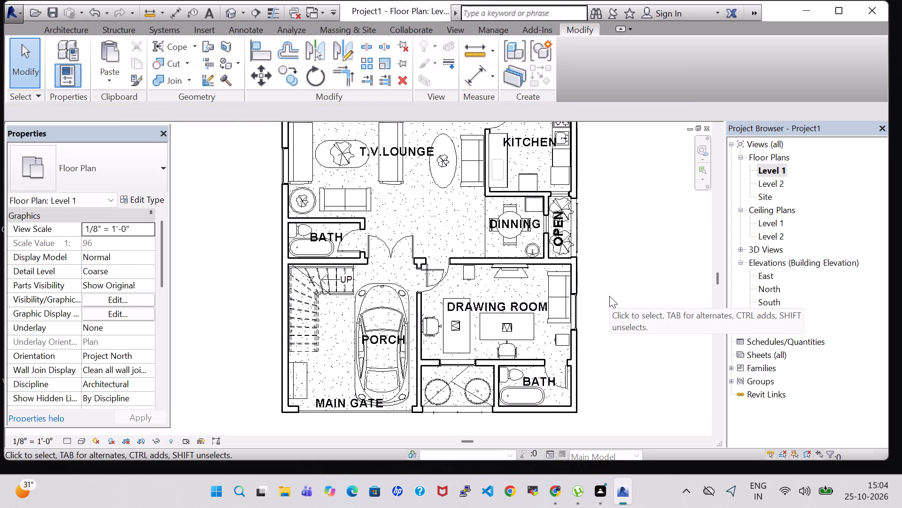
pyautogui.click(329, 238)
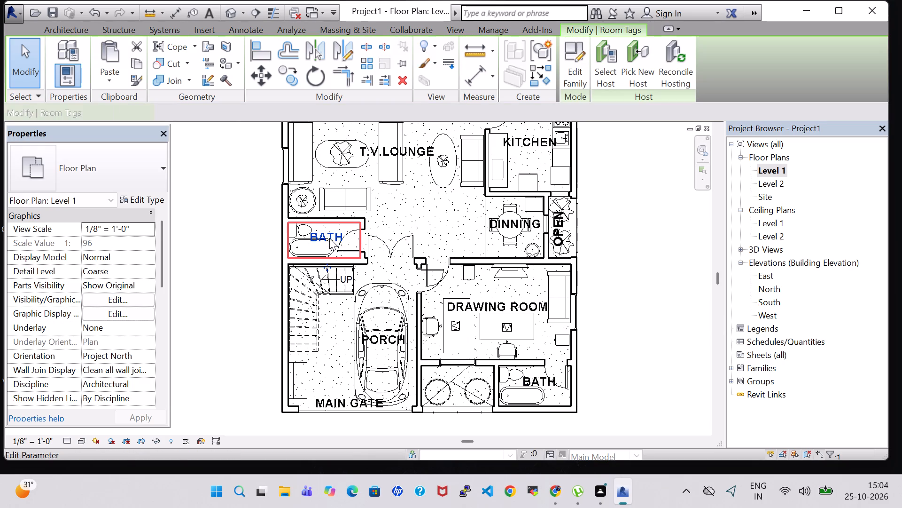
pyautogui.press('Up')
pyautogui.press('Up')
pyautogui.press('Right')
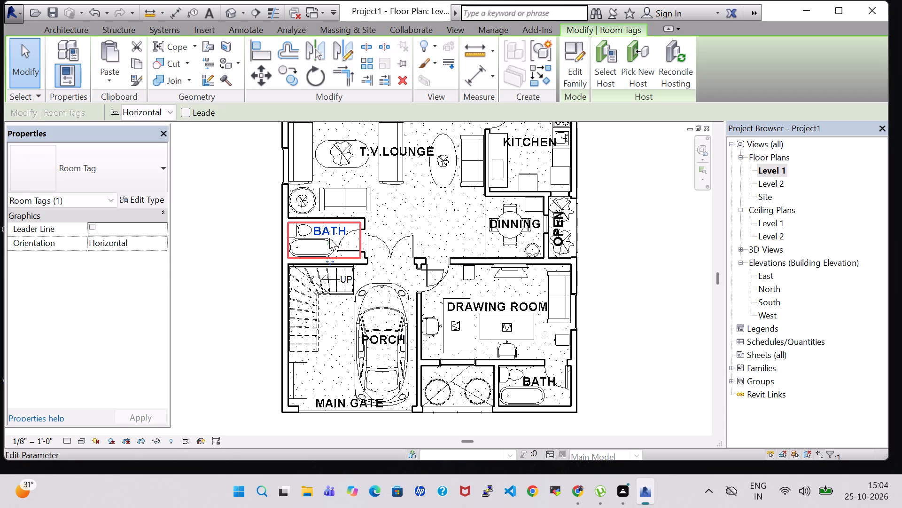
pyautogui.click(664, 214)
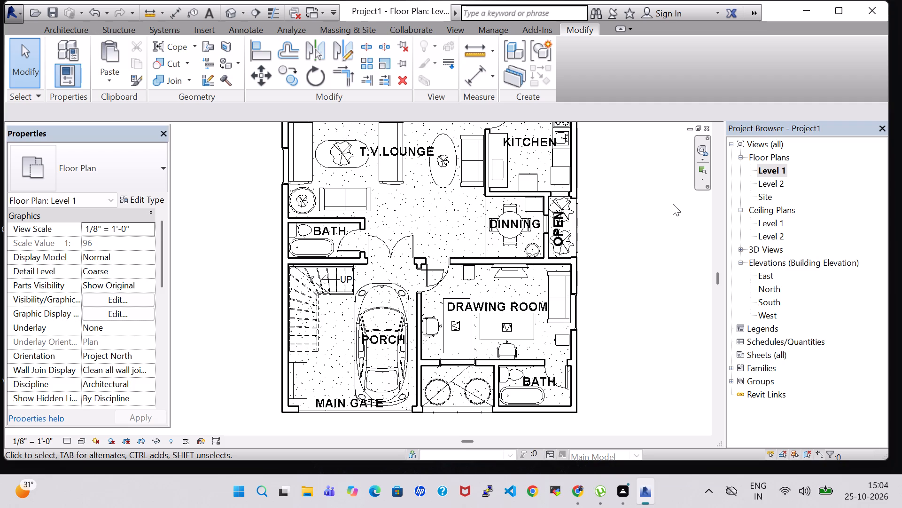
# Examine the room tags and furniture layout from the T.V. lounge and kitchen through to the rear bedrooms, baths and open area.
pyautogui.moveTo(673, 204); pyautogui.dragTo(653, 272, button='middle')
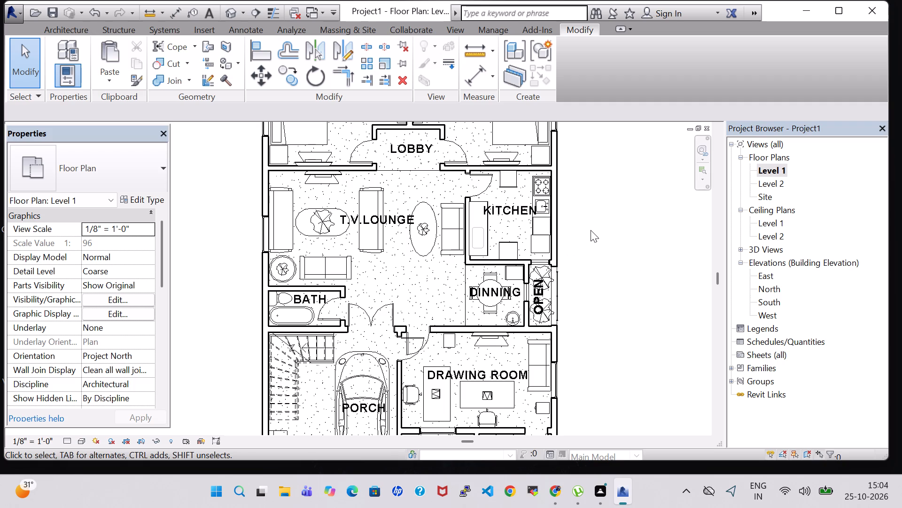
pyautogui.moveTo(591, 230); pyautogui.dragTo(585, 292, button='middle')
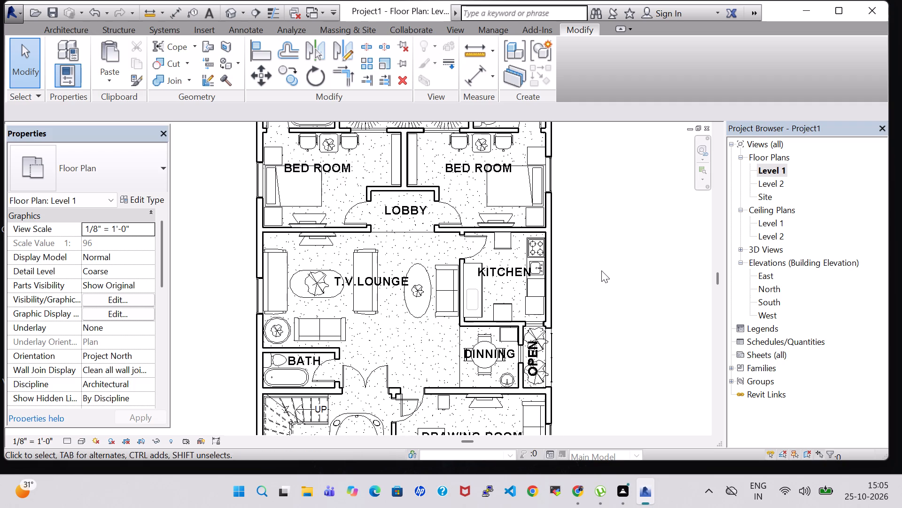
pyautogui.scroll(1, 598, 309)
pyautogui.moveTo(595, 277); pyautogui.dragTo(609, 319, button='middle')
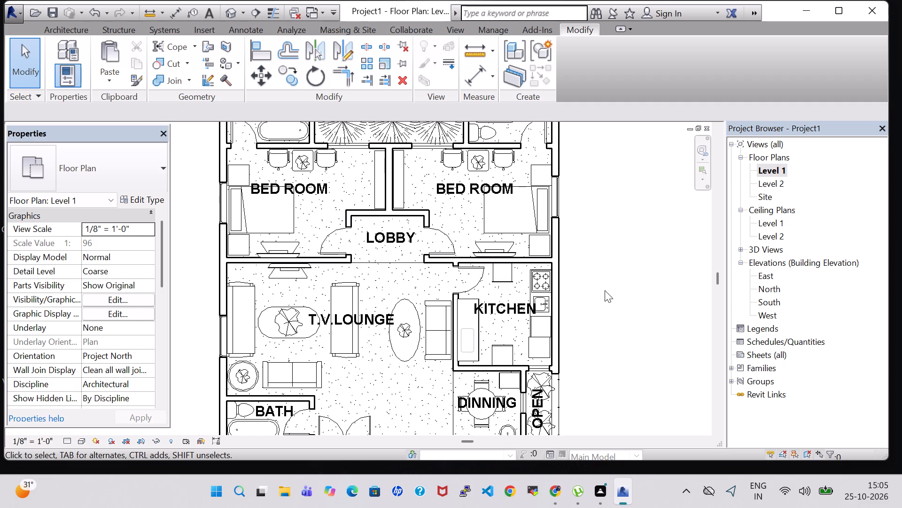
pyautogui.moveTo(598, 230); pyautogui.dragTo(607, 267, button='middle')
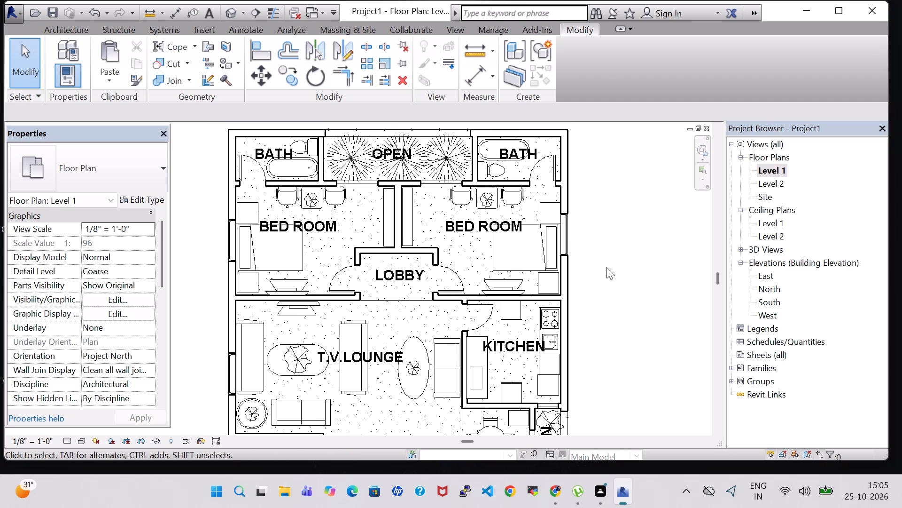
pyautogui.moveTo(607, 262); pyautogui.dragTo(611, 294, button='middle')
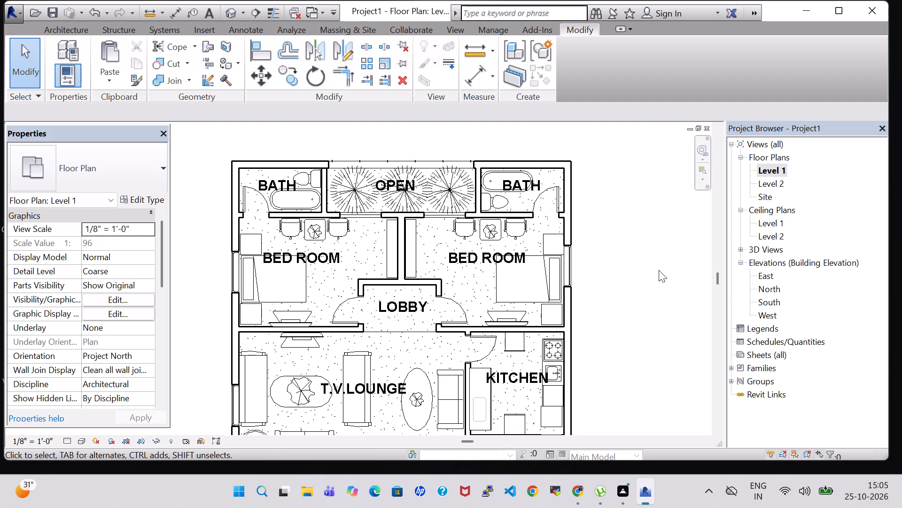
pyautogui.scroll(-1, 659, 270)
pyautogui.moveTo(658, 270); pyautogui.dragTo(627, 236, button='middle')
pyautogui.scroll(-1, 627, 236)
pyautogui.moveTo(633, 265); pyautogui.dragTo(607, 235, button='middle')
# Nudge the night stand nearest the bath in the west bedroom slightly toward the bath.
pyautogui.click(294, 181)
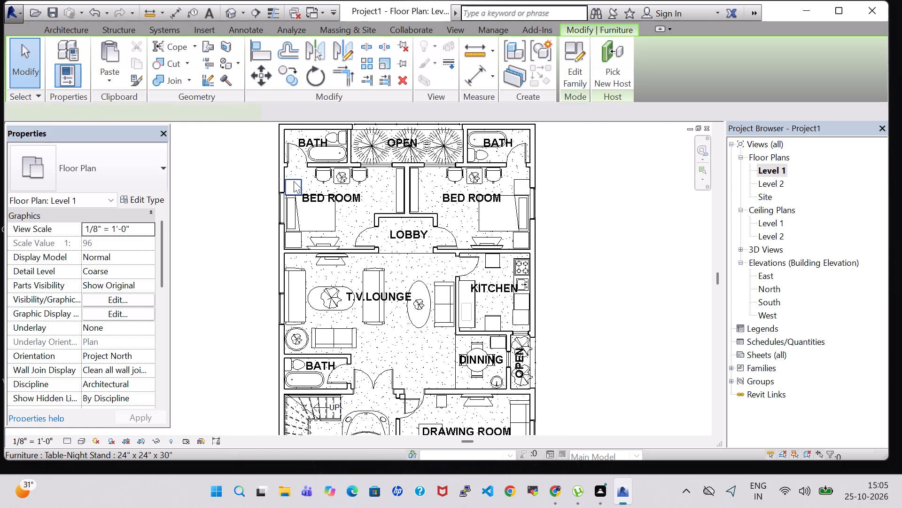
pyautogui.press('Up')
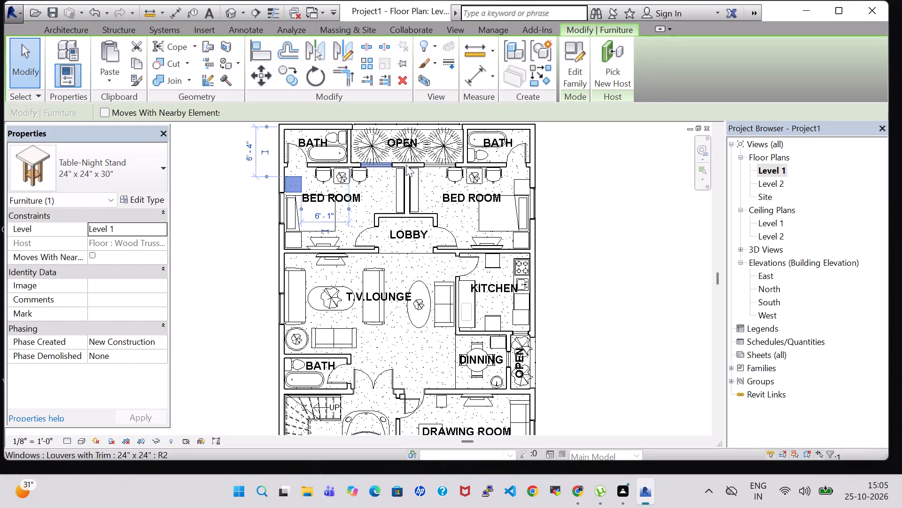
pyautogui.click(609, 206)
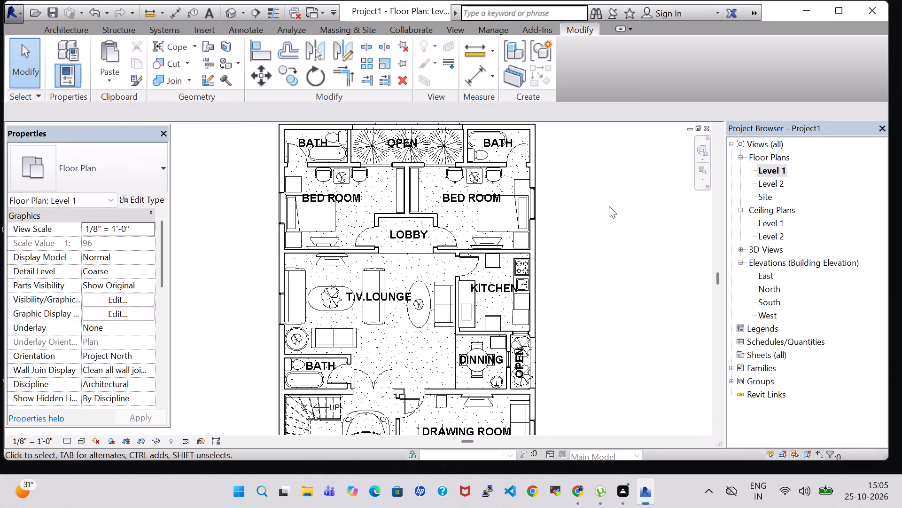
# Nudge the bed in the west bedroom slightly toward the bath.
pyautogui.scroll(2, 609, 206)
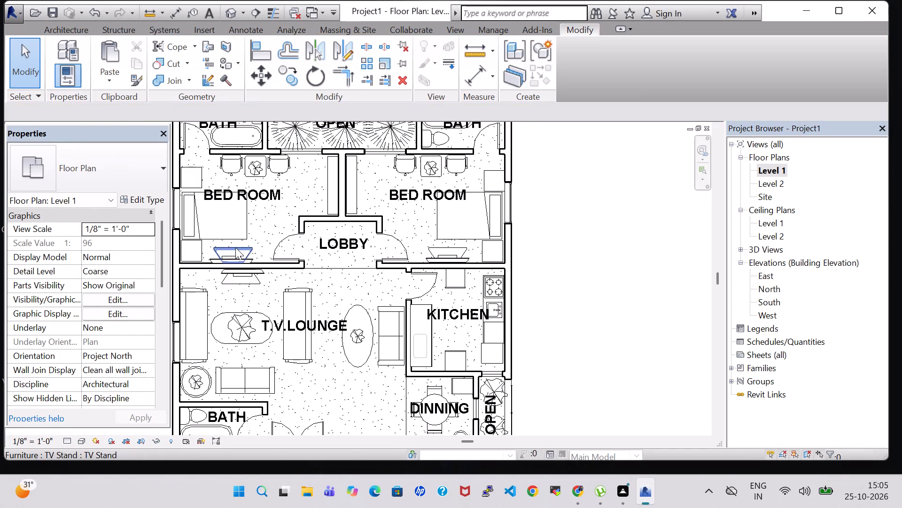
pyautogui.click(232, 234)
pyautogui.press('Up')
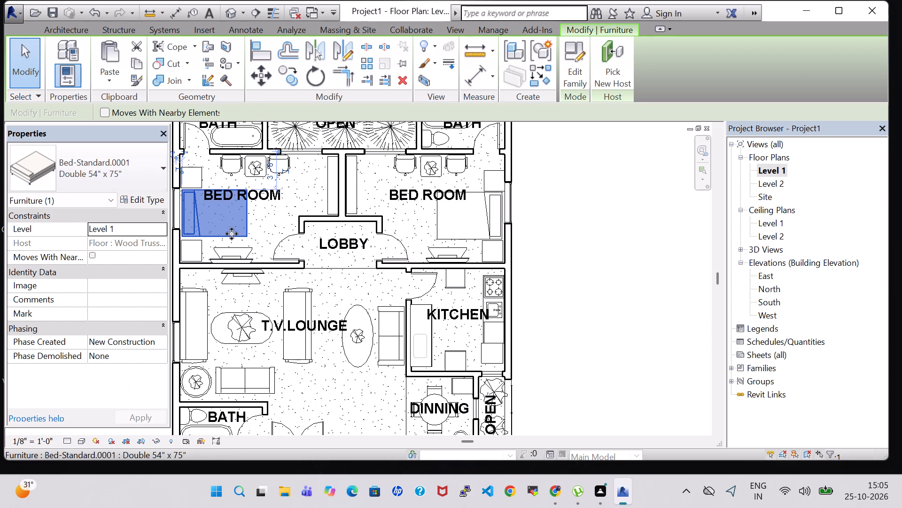
pyautogui.click(560, 235)
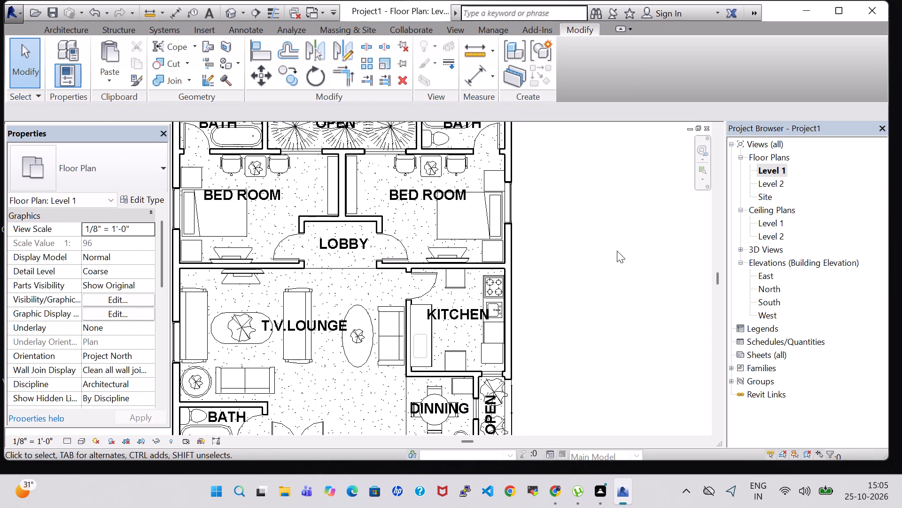
# Examine the overall Level 1 layout from the rear bedrooms and baths through to the porch and main gate.
pyautogui.scroll(-1, 669, 249)
pyautogui.click(660, 263)
pyautogui.scroll(-3, 659, 263)
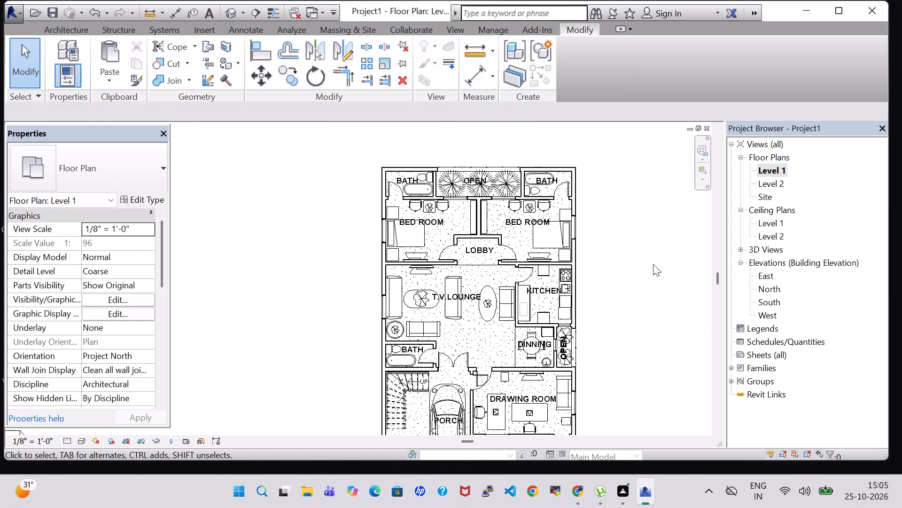
pyautogui.moveTo(651, 264); pyautogui.dragTo(623, 249, button='middle')
pyautogui.scroll(-2, 623, 249)
pyautogui.moveTo(622, 249); pyautogui.dragTo(586, 243, button='middle')
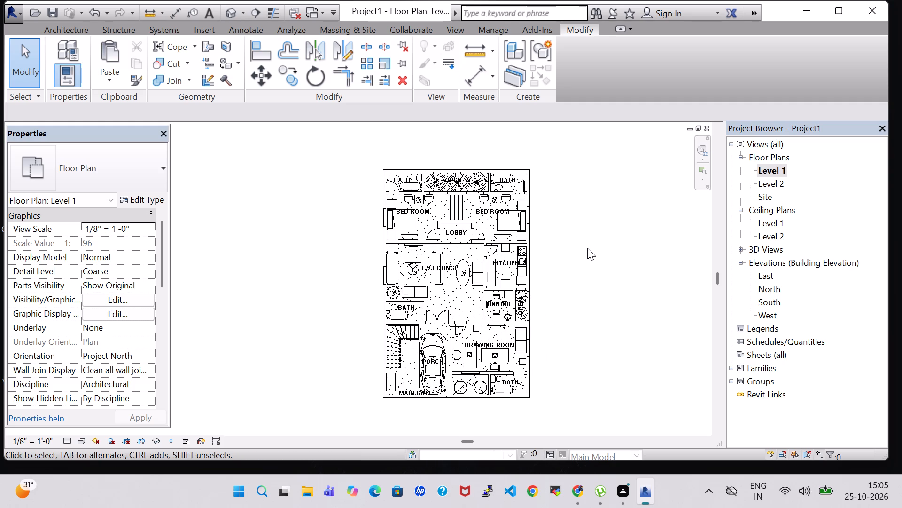
pyautogui.scroll(3, 587, 248)
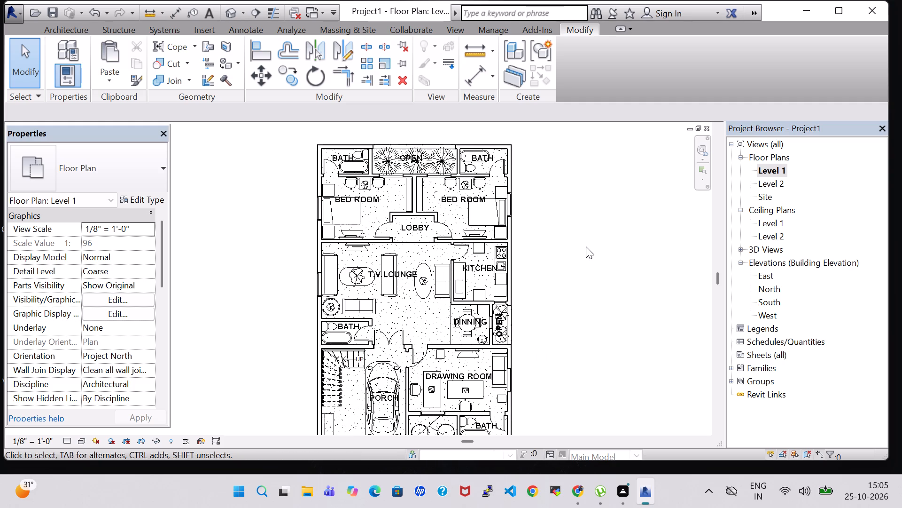
pyautogui.moveTo(586, 246); pyautogui.dragTo(572, 218, button='middle')
pyautogui.scroll(-1, 571, 218)
pyautogui.moveTo(570, 229); pyautogui.dragTo(583, 230, button='middle')
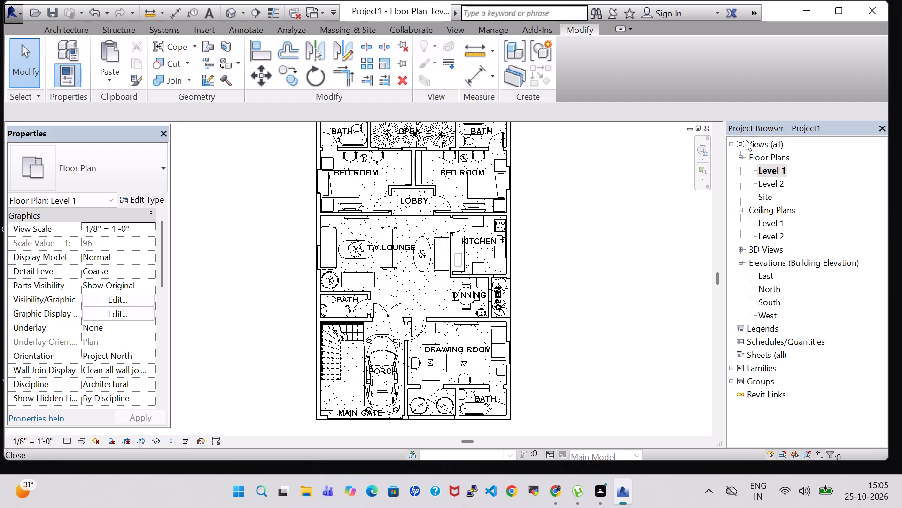
# Load the RPC Picture Frame family from the Entourage folder of the US Imperial library as a component.
pyautogui.click(79, 30)
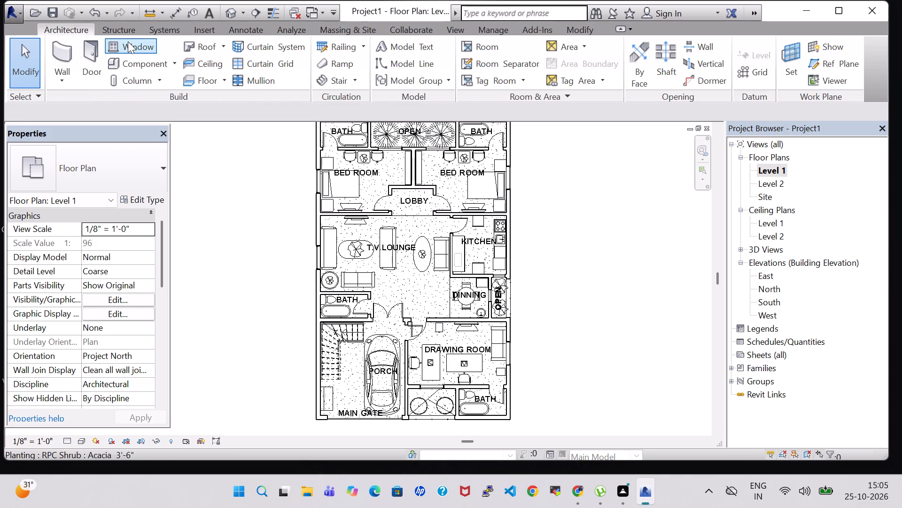
pyautogui.click(136, 63)
pyautogui.click(575, 68)
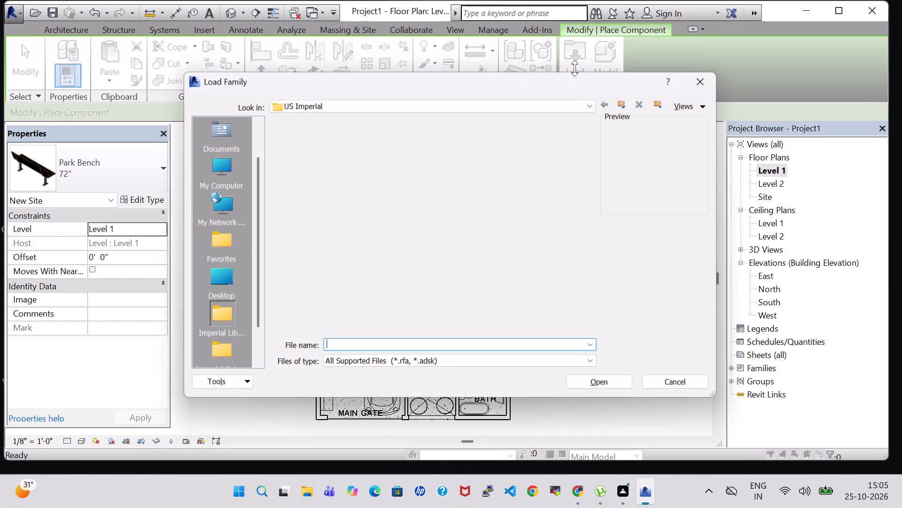
pyautogui.scroll(-1, 531, 206)
pyautogui.doubleClick(528, 202)
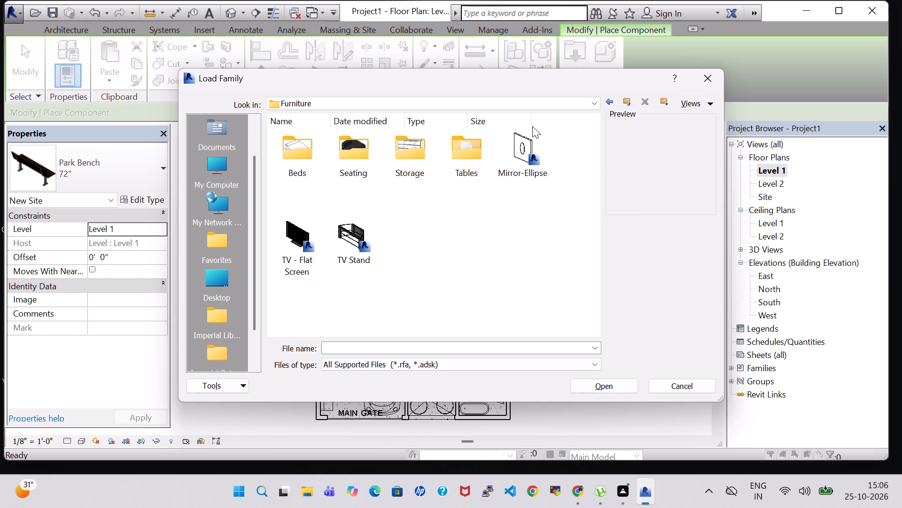
pyautogui.click(608, 105)
pyautogui.scroll(-1, 450, 198)
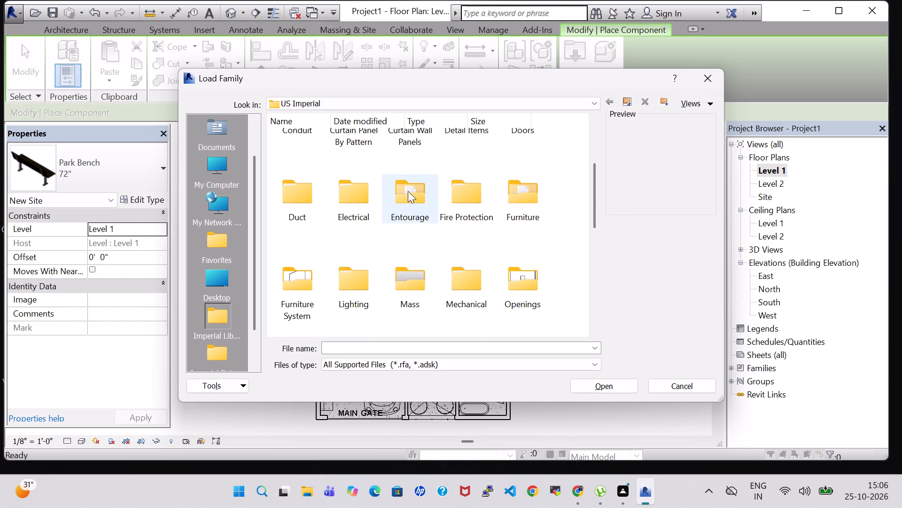
pyautogui.doubleClick(408, 191)
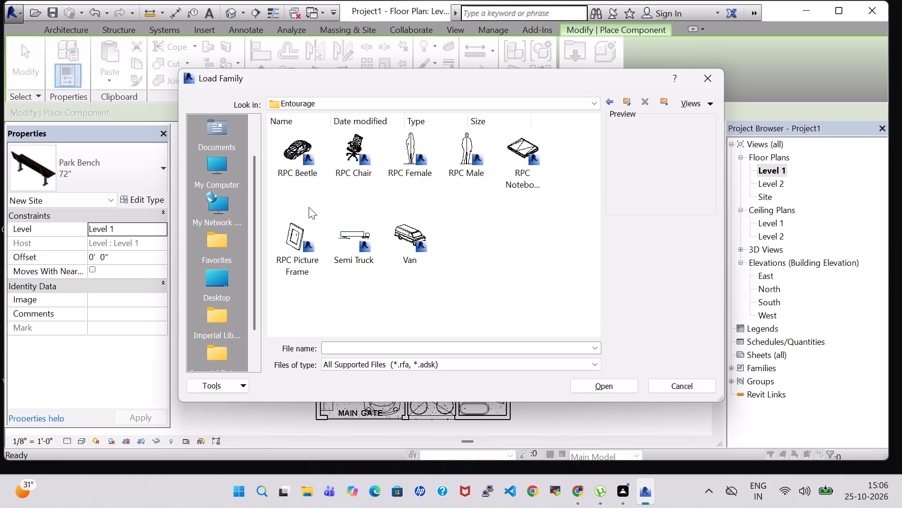
pyautogui.click(295, 217)
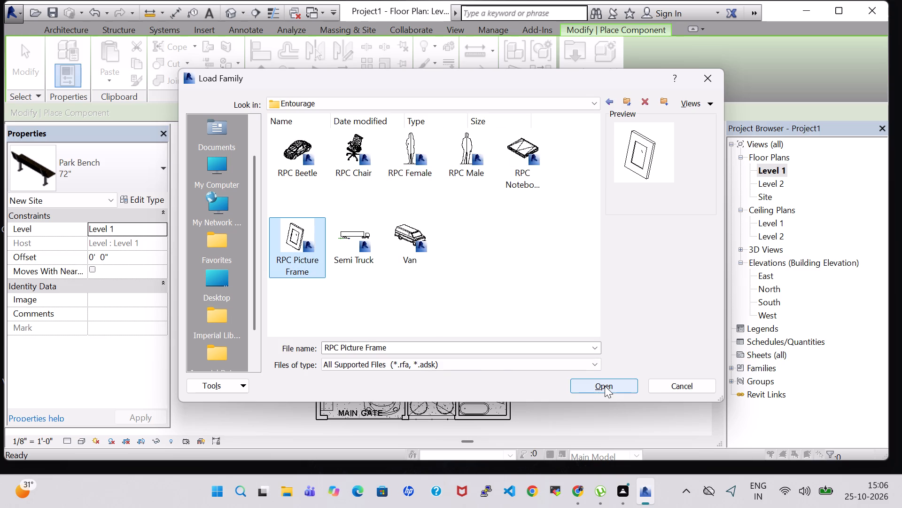
pyautogui.click(605, 386)
# Place a rotated picture frame on the lounge side of the drawing room wall, between the drawing room door and the dining area.
pyautogui.scroll(9, 441, 344)
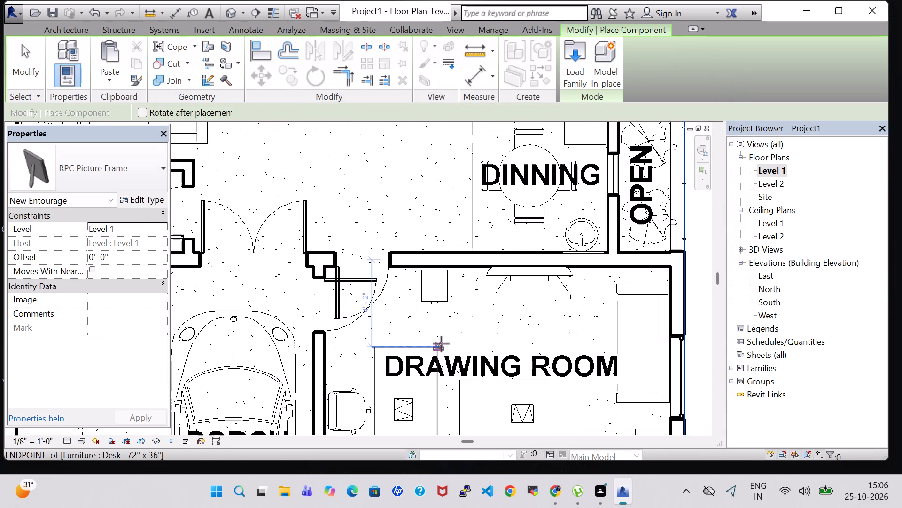
pyautogui.scroll(4, 435, 242)
pyautogui.scroll(-9, 435, 242)
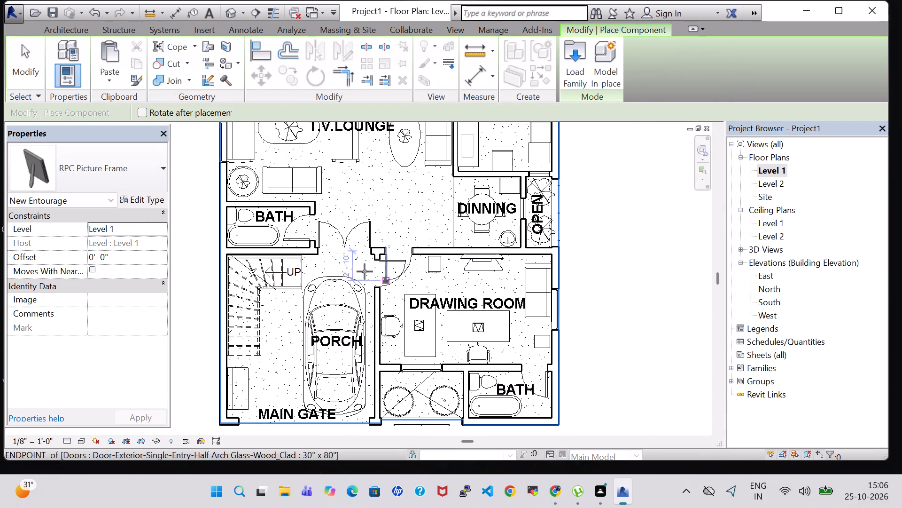
pyautogui.moveTo(360, 271); pyautogui.dragTo(379, 387, button='middle')
pyautogui.scroll(3, 460, 325)
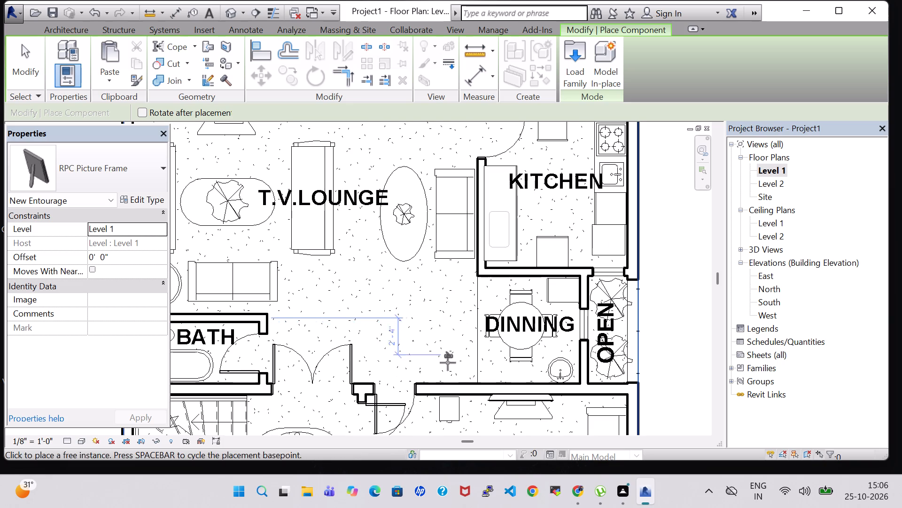
pyautogui.scroll(5, 445, 375)
pyautogui.press('space')
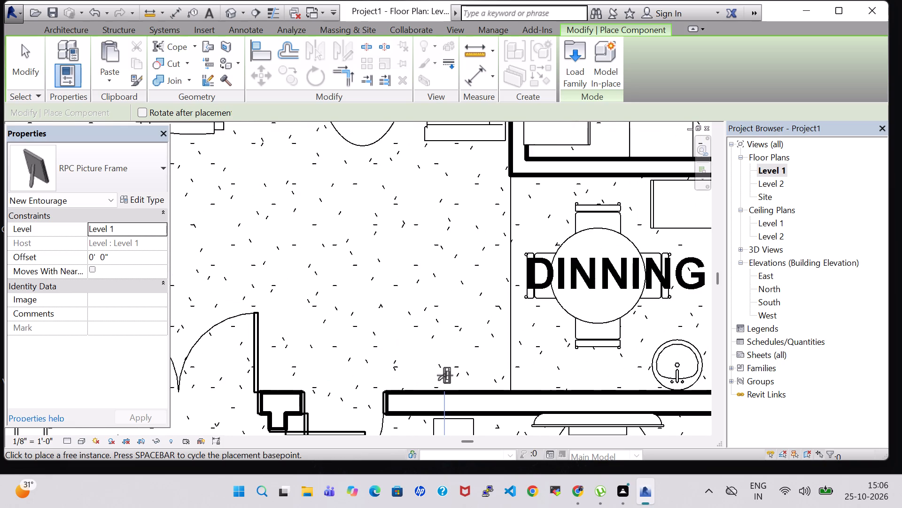
pyautogui.press('space')
pyautogui.scroll(4, 445, 375)
pyautogui.click(444, 401)
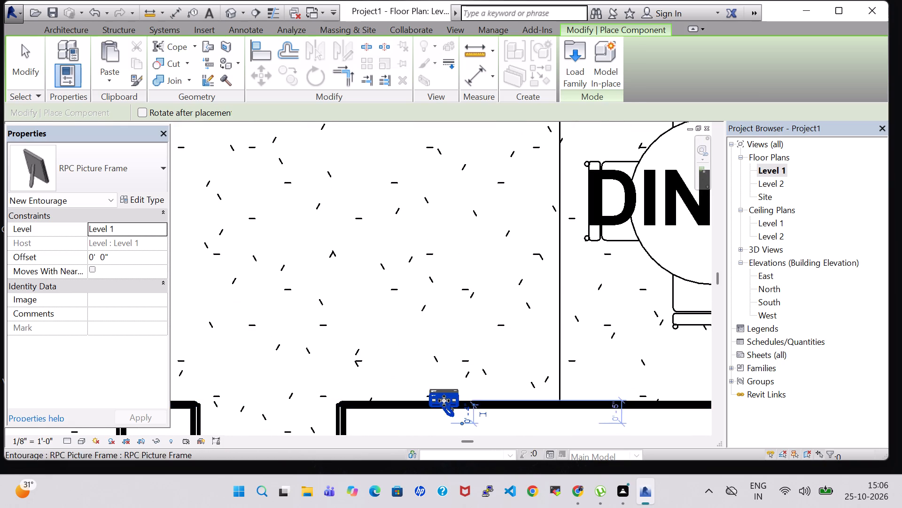
# Place two picture frames facing into the T.V. lounge on the bedroom-side wall, one on each side of the TV stand.
pyautogui.scroll(-8, 407, 301)
pyautogui.moveTo(354, 195); pyautogui.dragTo(397, 290, button='middle')
pyautogui.scroll(-4, 394, 288)
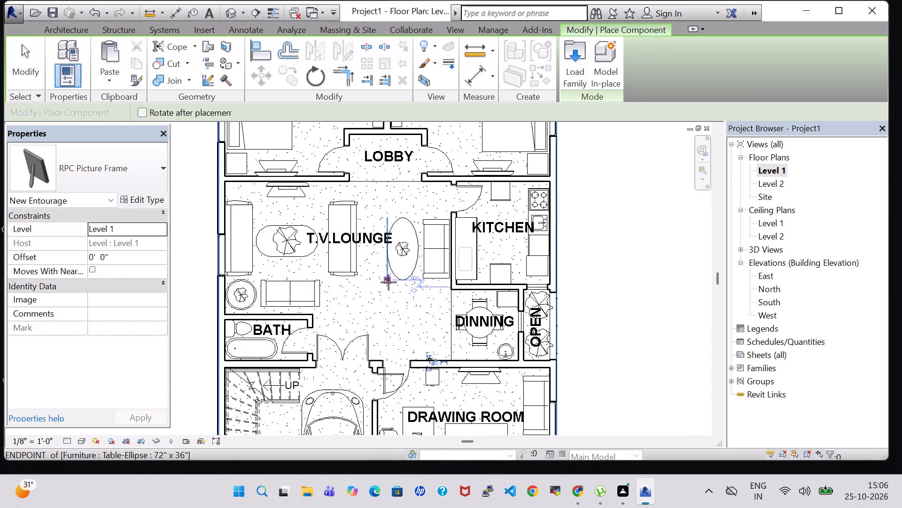
pyautogui.moveTo(389, 282); pyautogui.dragTo(400, 345, button='middle')
pyautogui.scroll(7, 339, 282)
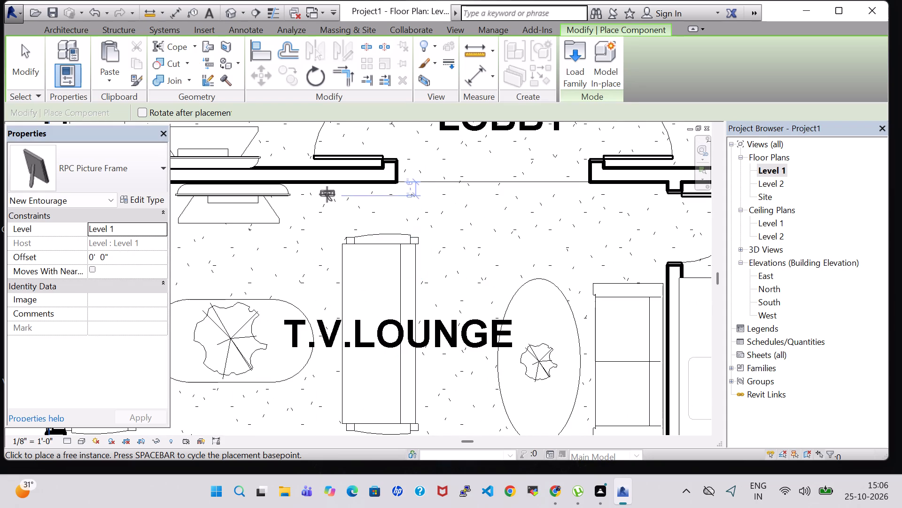
pyautogui.press('space')
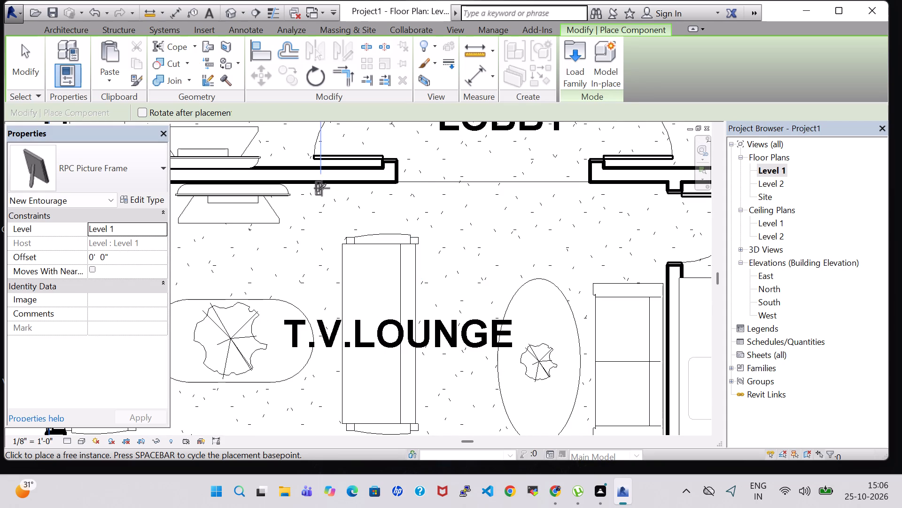
pyautogui.press('space')
pyautogui.click(322, 185)
pyautogui.moveTo(316, 213); pyautogui.dragTo(398, 213, button='middle')
pyautogui.scroll(-3, 398, 213)
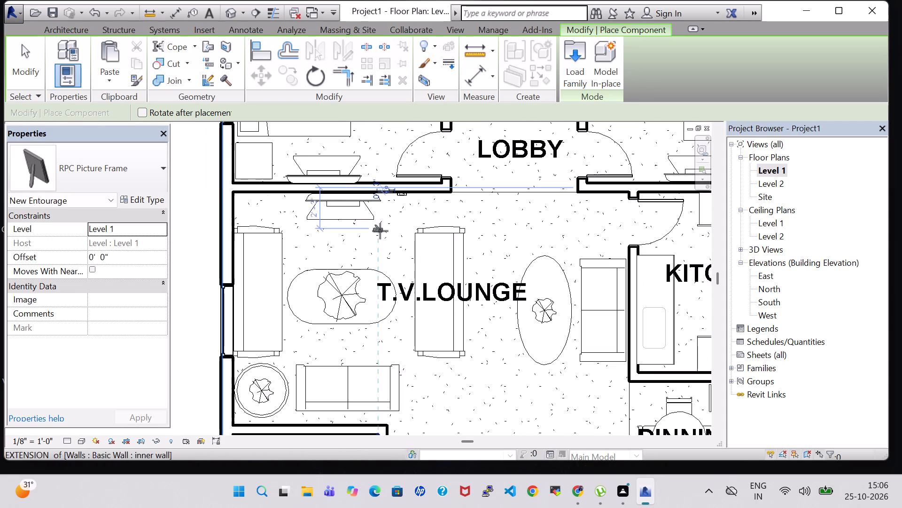
pyautogui.click(262, 193)
# Place a rotated picture frame on the east bedroom's wall between the lobby door and the TV stand.
pyautogui.moveTo(537, 220); pyautogui.dragTo(454, 306, button='middle')
pyautogui.scroll(-3, 451, 309)
pyautogui.moveTo(504, 228); pyautogui.dragTo(490, 255, button='middle')
pyautogui.scroll(4, 521, 288)
pyautogui.moveTo(520, 274); pyautogui.dragTo(460, 308, button='middle')
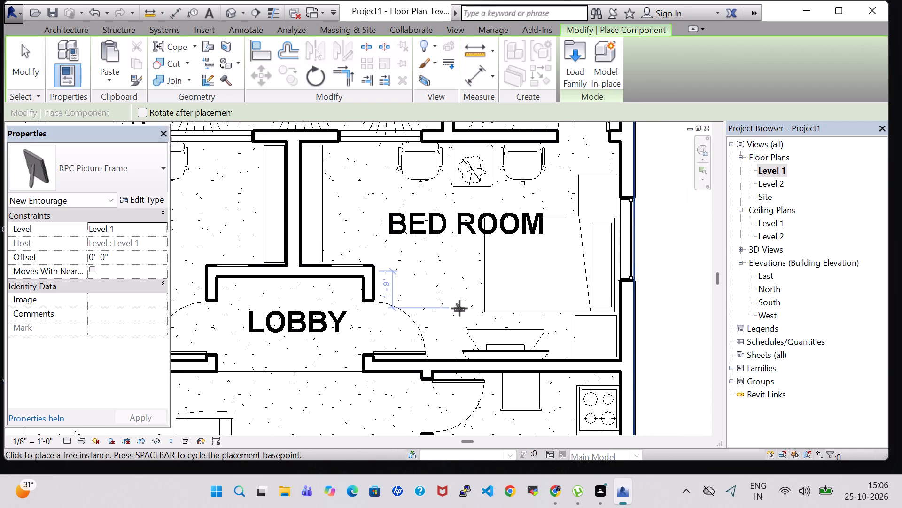
pyautogui.scroll(-2, 449, 254)
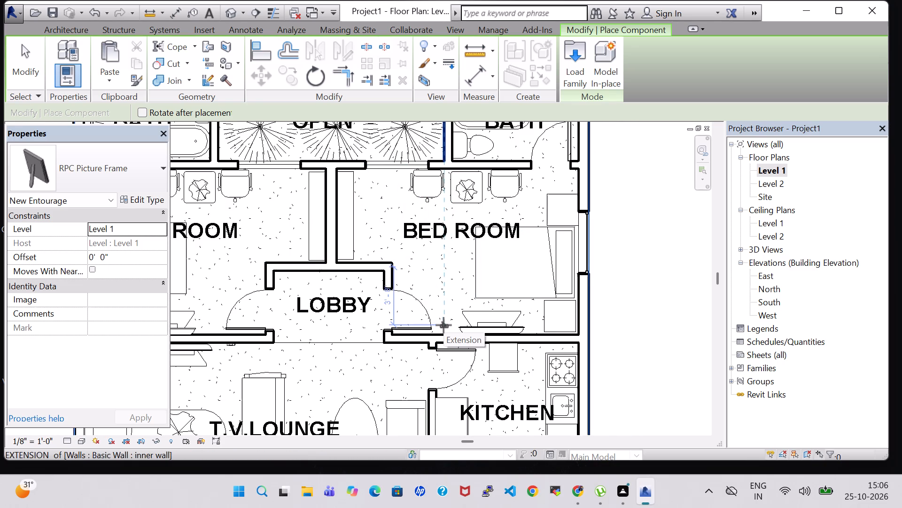
pyautogui.press('space')
pyautogui.press('space')
pyautogui.scroll(5, 443, 325)
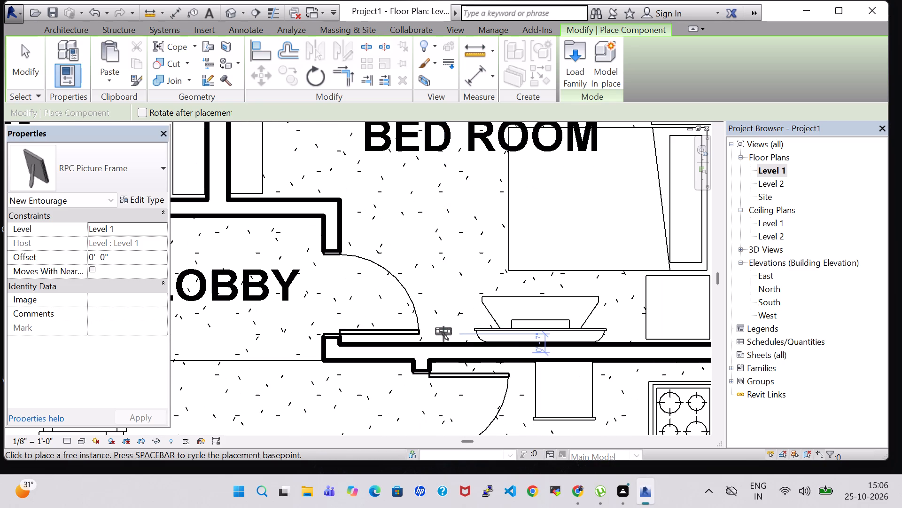
pyautogui.click(444, 340)
# Place a picture frame on the west bedroom's wall between the TV stand and the lobby door.
pyautogui.scroll(-3, 438, 258)
pyautogui.moveTo(419, 225); pyautogui.dragTo(422, 225, button='middle')
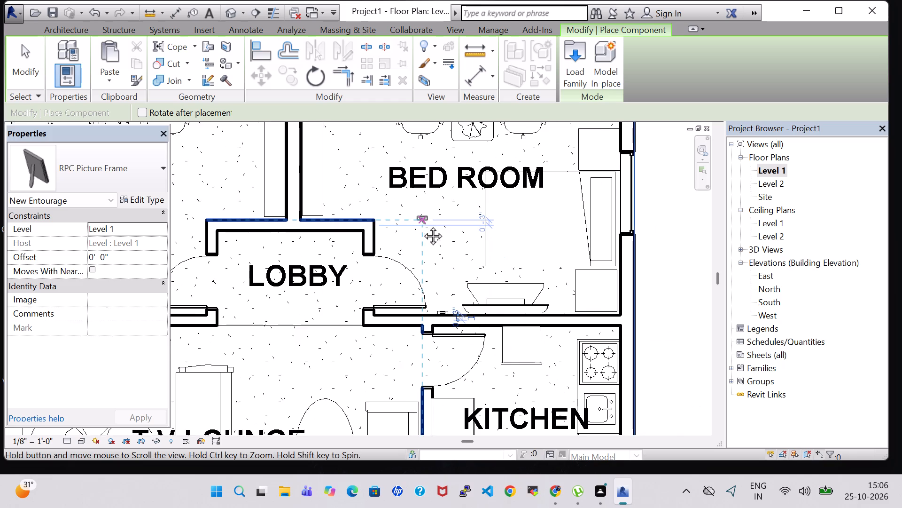
pyautogui.moveTo(422, 225); pyautogui.dragTo(436, 231, button='middle')
pyautogui.moveTo(420, 247); pyautogui.dragTo(572, 266, button='middle')
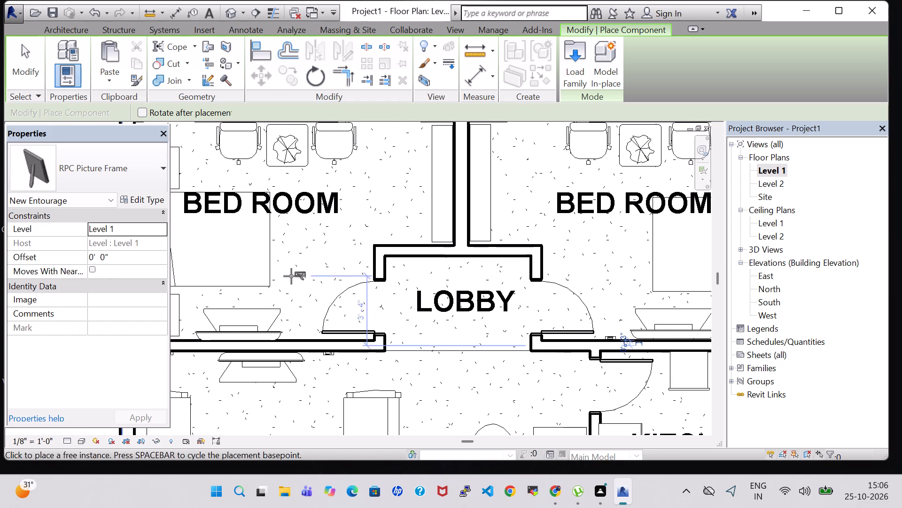
pyautogui.moveTo(278, 284); pyautogui.dragTo(347, 272, button='middle')
pyautogui.scroll(-2, 347, 272)
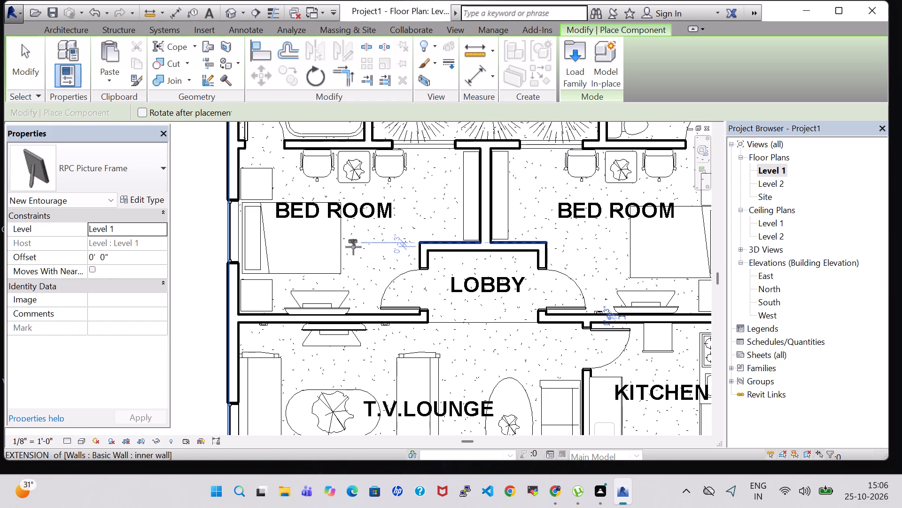
pyautogui.scroll(1, 280, 293)
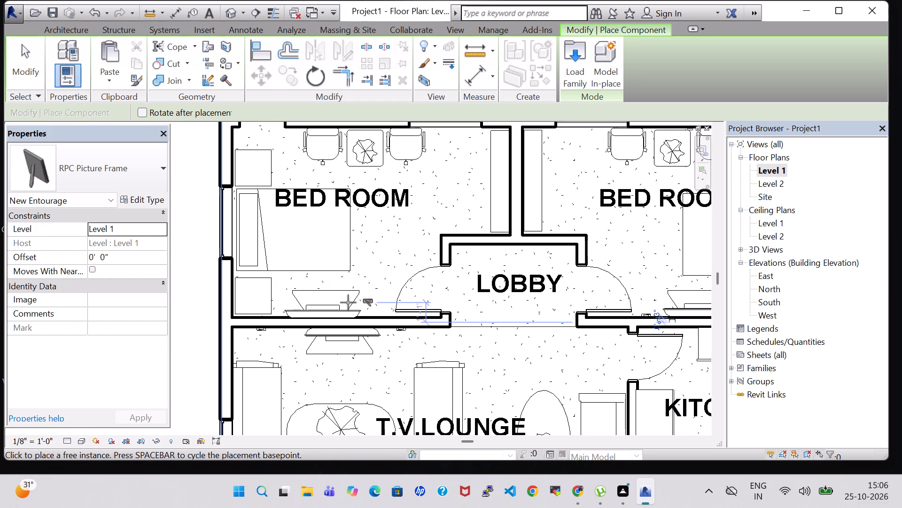
pyautogui.scroll(4, 295, 304)
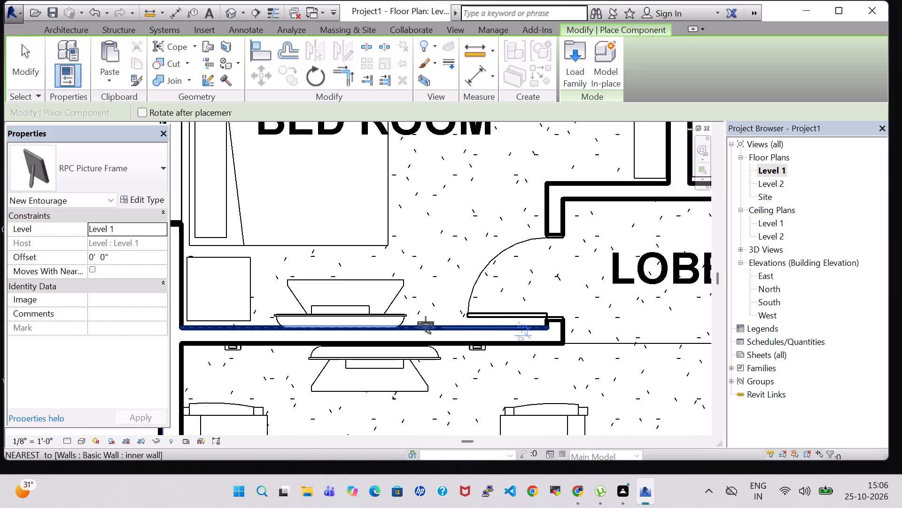
pyautogui.click(426, 324)
# Place a picture frame on the drawing room wall shared with the bath, between the desk chair and the bath door.
pyautogui.scroll(-7, 443, 217)
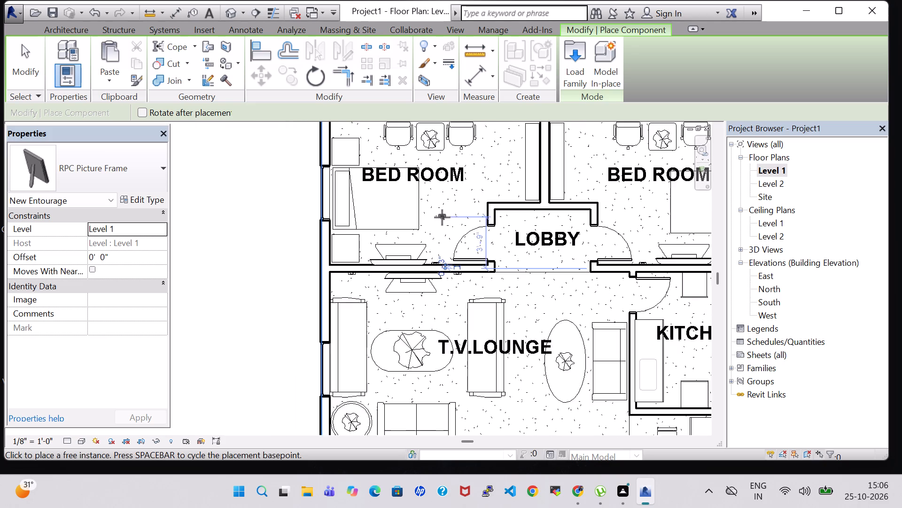
pyautogui.moveTo(521, 272); pyautogui.dragTo(404, 200, button='middle')
pyautogui.moveTo(561, 325); pyautogui.dragTo(514, 222, button='middle')
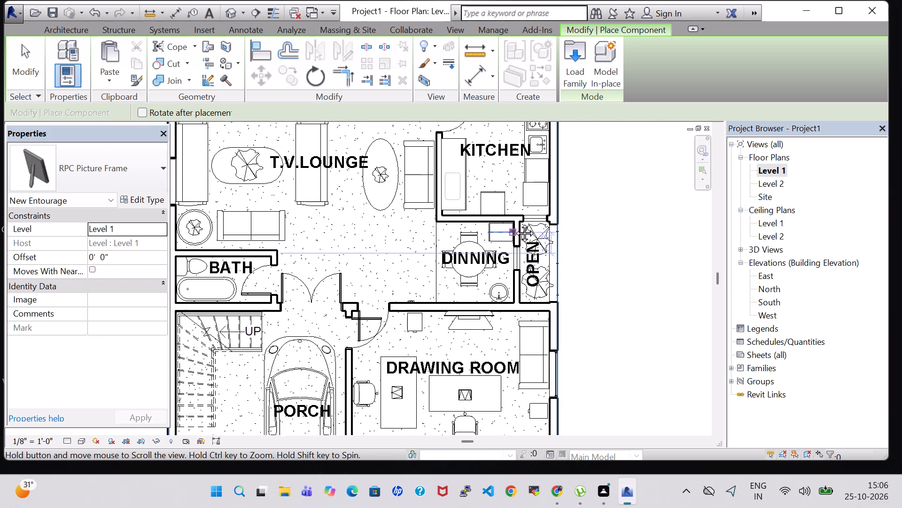
pyautogui.moveTo(514, 222); pyautogui.dragTo(513, 223, button='middle')
pyautogui.moveTo(492, 353); pyautogui.dragTo(499, 270, button='middle')
pyautogui.scroll(5, 506, 346)
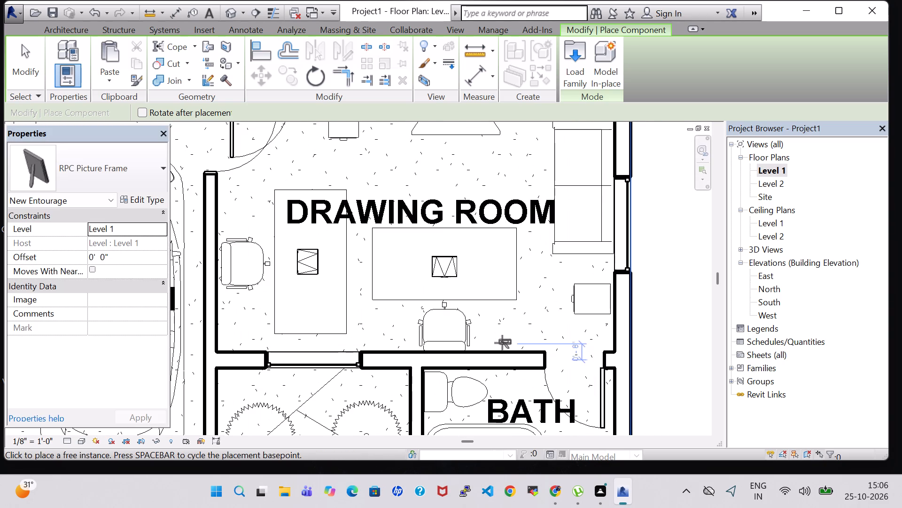
pyautogui.press('space')
pyautogui.press('space')
pyautogui.press('space')
pyautogui.press('space')
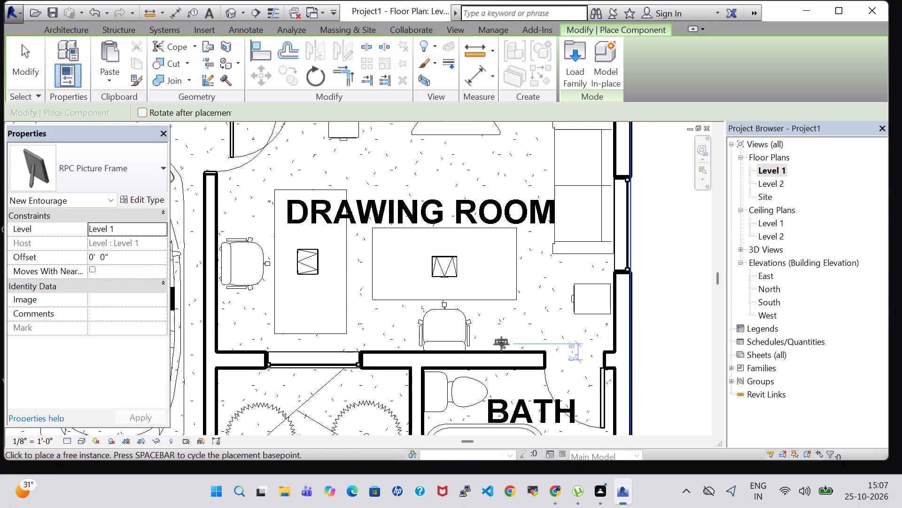
pyautogui.click(501, 349)
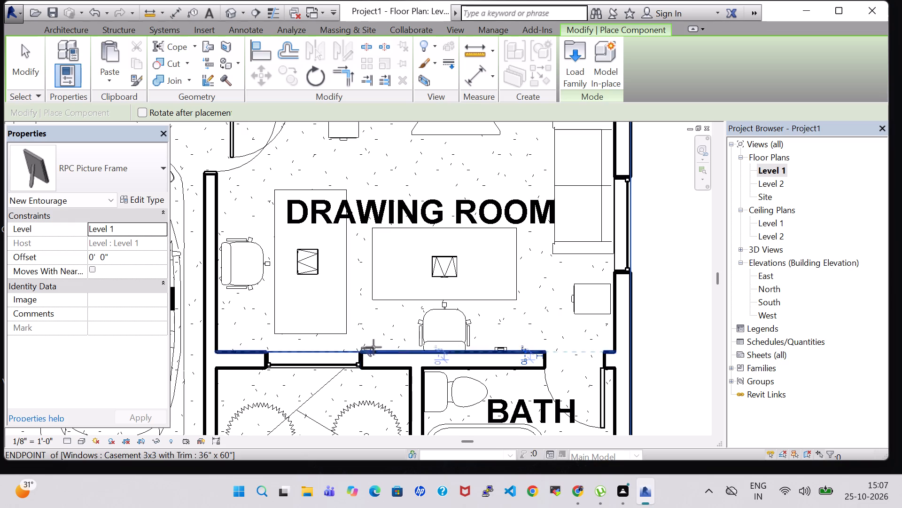
# Place a picture frame on the drawing room's south wall, between the window and the desk chair.
pyautogui.click(387, 347)
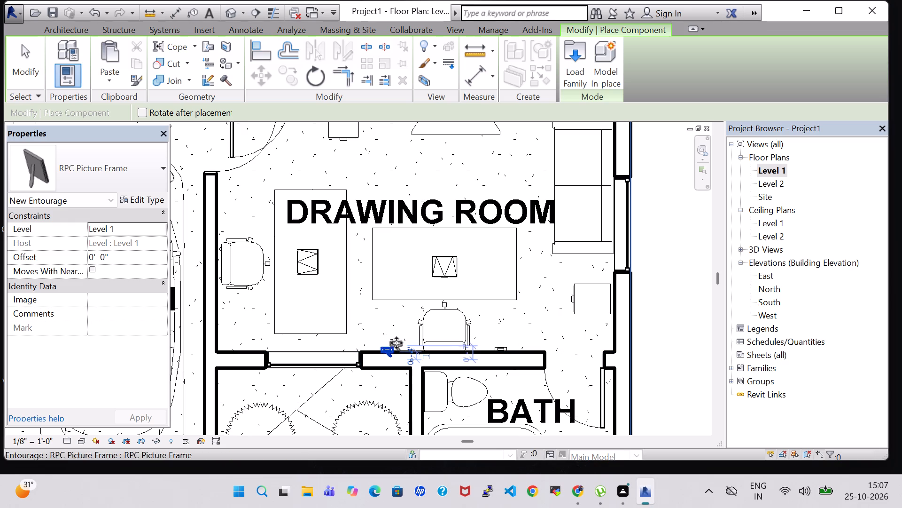
pyautogui.press('Escape')
pyautogui.press('Escape')
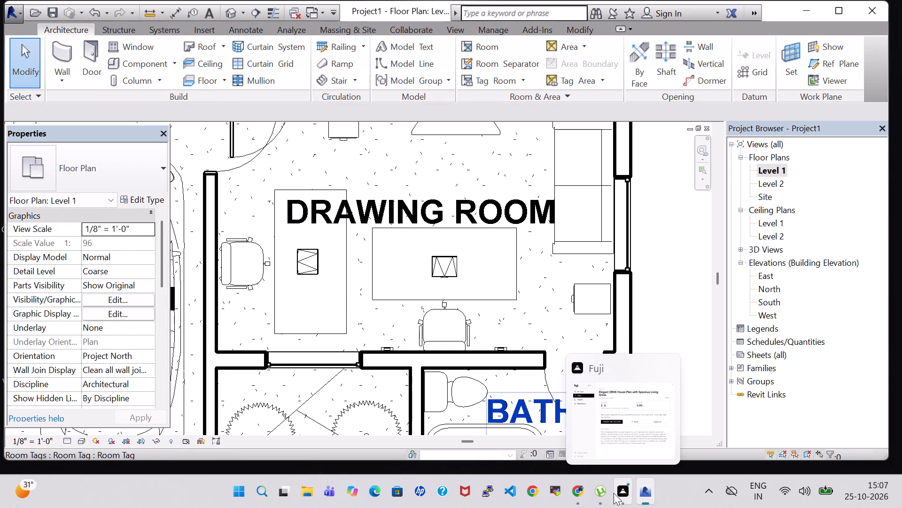
# Set the offset of both picture frames on the drawing room's south wall to 6' 0".
pyautogui.scroll(5, 389, 347)
pyautogui.click(384, 347)
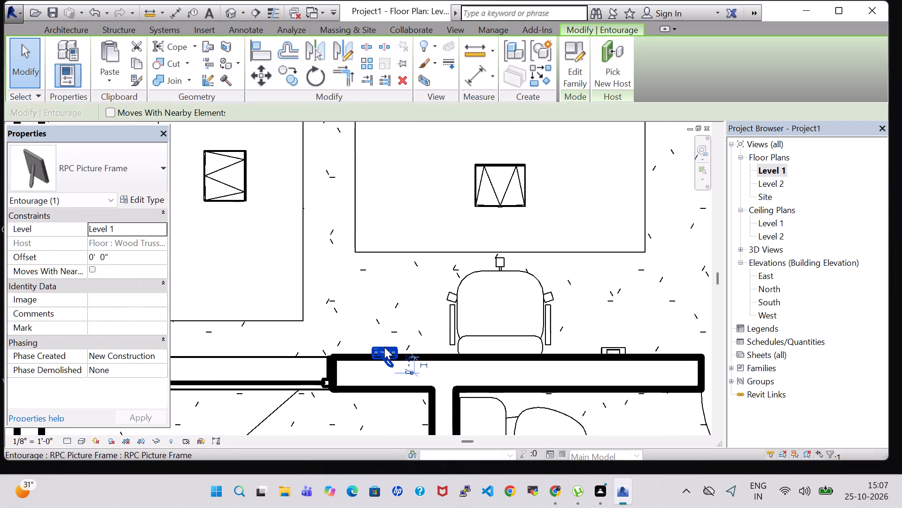
pyautogui.click(94, 257)
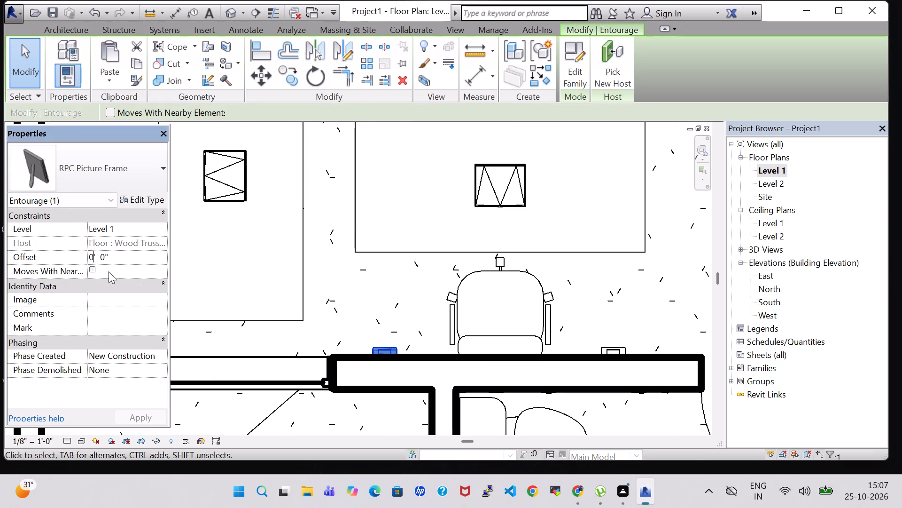
pyautogui.press('BackSpace')
pyautogui.press('6')
pyautogui.press('Return')
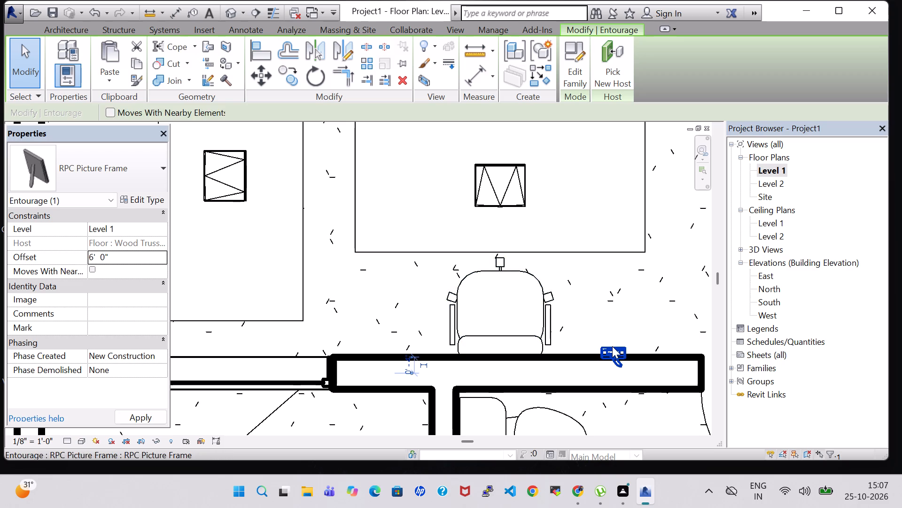
pyautogui.click(612, 346)
pyautogui.click(94, 260)
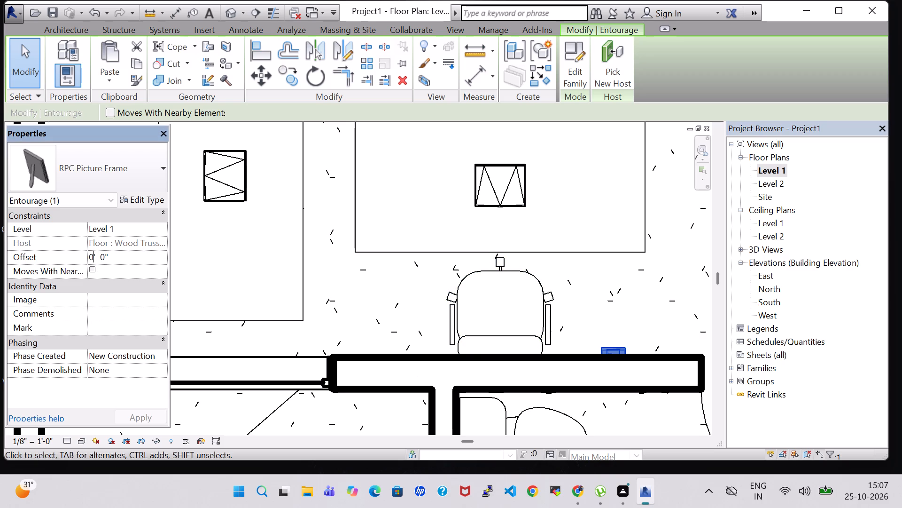
pyautogui.press('BackSpace')
pyautogui.press('6')
pyautogui.press('Return')
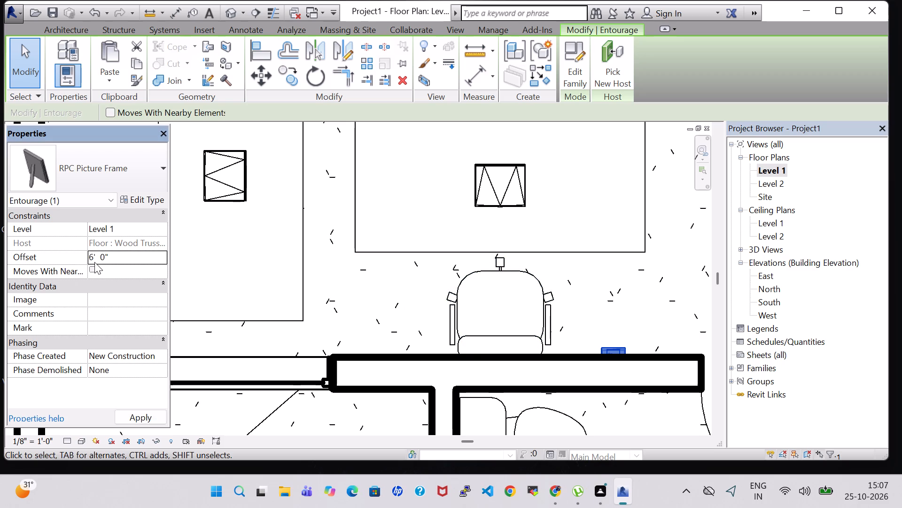
# Set the offset to 6' 0" for the picture frame on the lounge side of the drawing room's north wall, near the door.
pyautogui.scroll(-9, 614, 281)
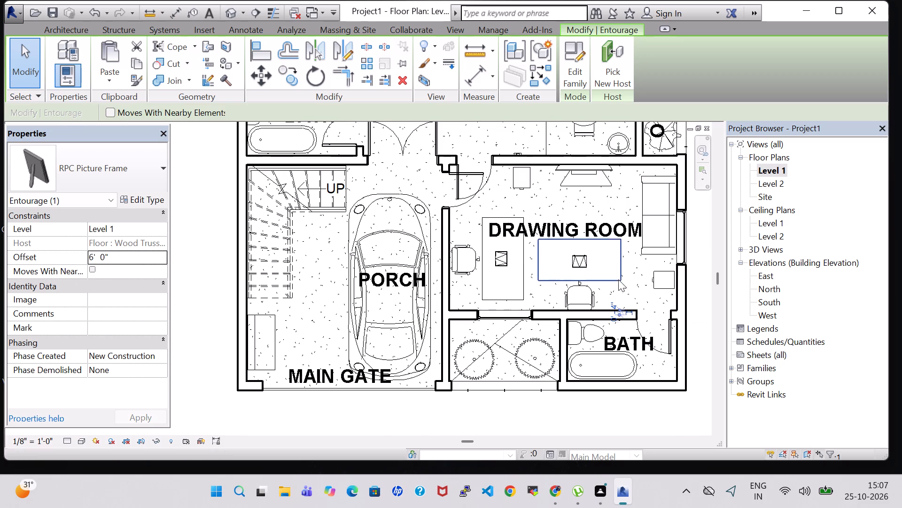
pyautogui.moveTo(597, 209); pyautogui.dragTo(598, 217, button='middle')
pyautogui.moveTo(599, 225); pyautogui.dragTo(604, 248, button='middle')
pyautogui.moveTo(609, 260); pyautogui.dragTo(627, 305, button='middle')
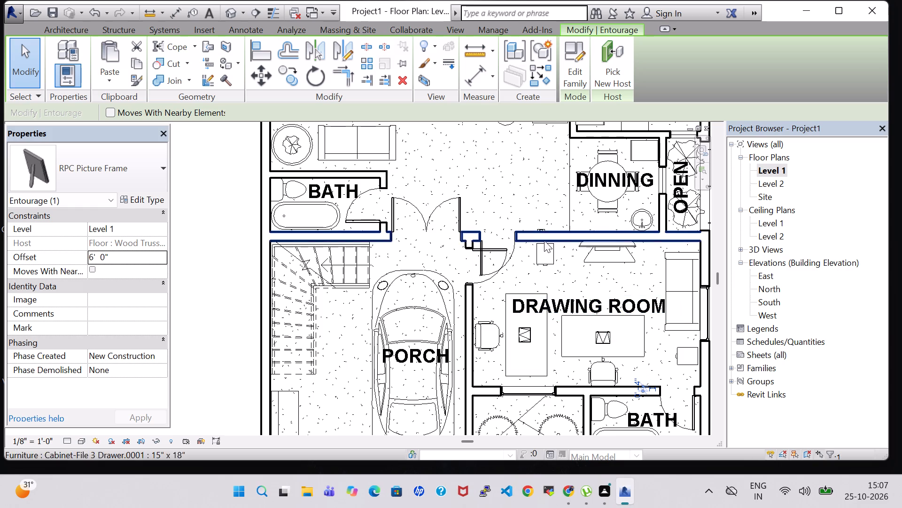
pyautogui.scroll(5, 539, 230)
pyautogui.click(544, 225)
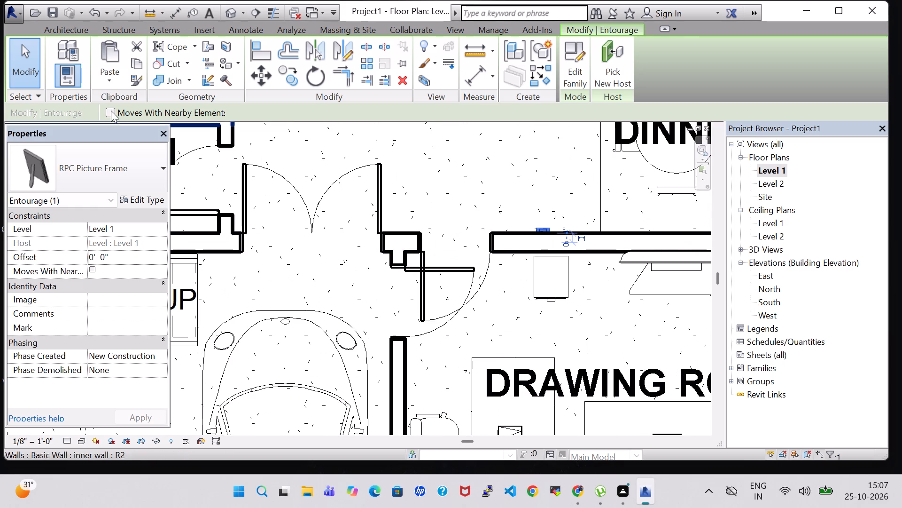
pyautogui.click(95, 256)
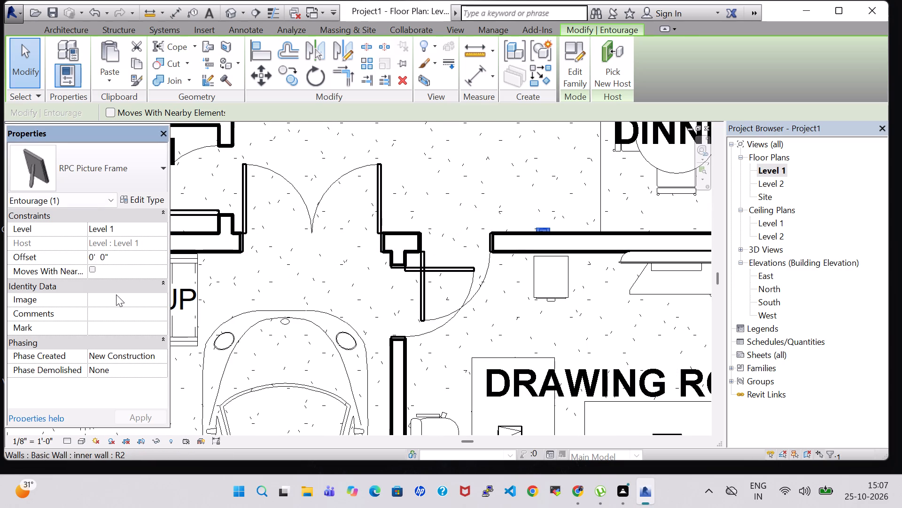
pyautogui.press('Left')
pyautogui.press('BackSpace')
pyautogui.press('6')
pyautogui.press('Return')
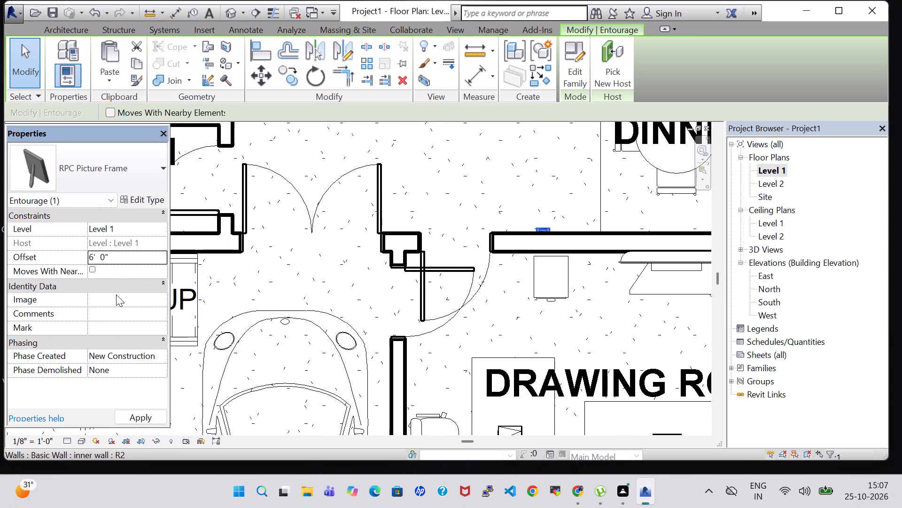
# Set the offset to 6' 0" for the T.V. lounge picture frame west of the TV stand.
pyautogui.scroll(-4, 412, 193)
pyautogui.moveTo(432, 169); pyautogui.dragTo(461, 225, button='middle')
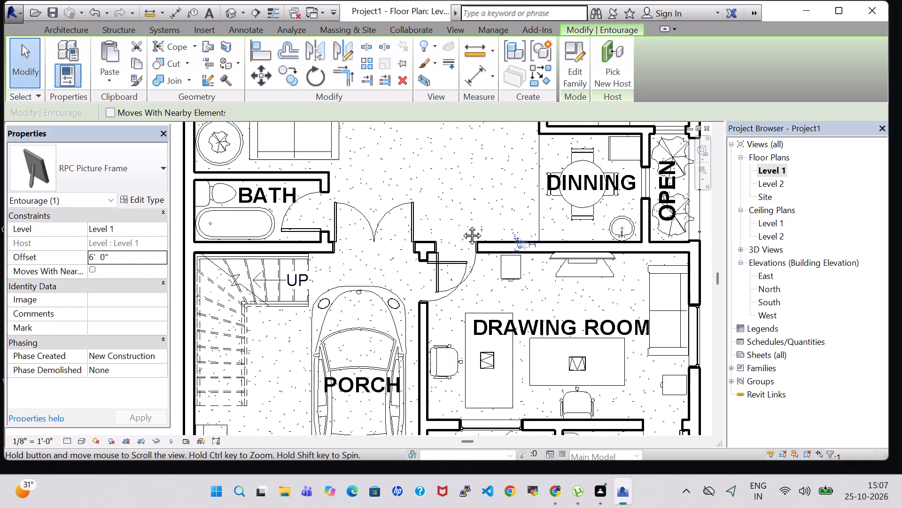
pyautogui.moveTo(461, 225); pyautogui.dragTo(475, 324, button='middle')
pyautogui.moveTo(433, 278); pyautogui.dragTo(397, 360, button='middle')
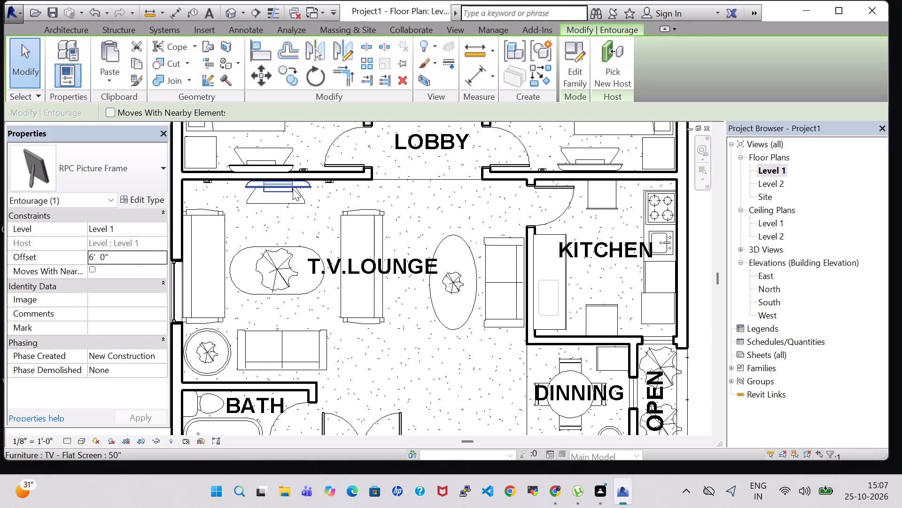
pyautogui.scroll(4, 293, 189)
pyautogui.moveTo(281, 250); pyautogui.dragTo(374, 307, button='middle')
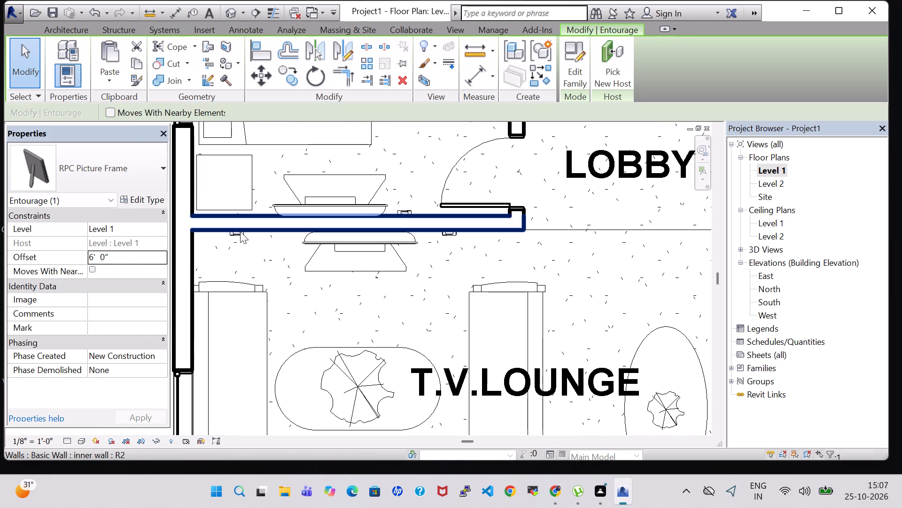
pyautogui.scroll(4, 237, 247)
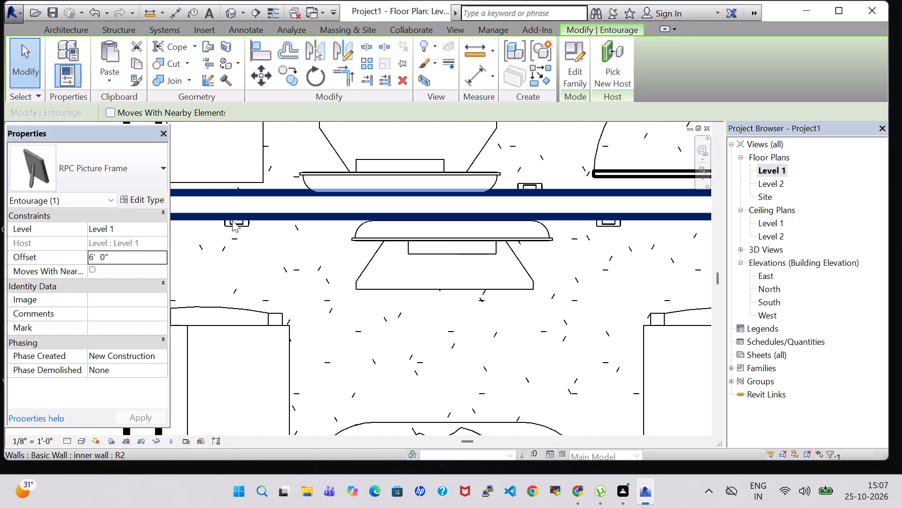
pyautogui.click(234, 226)
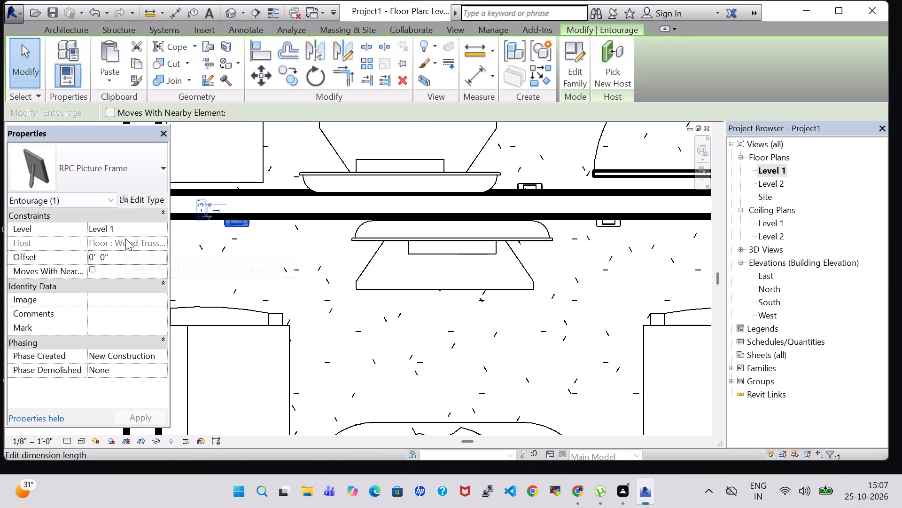
pyautogui.click(93, 258)
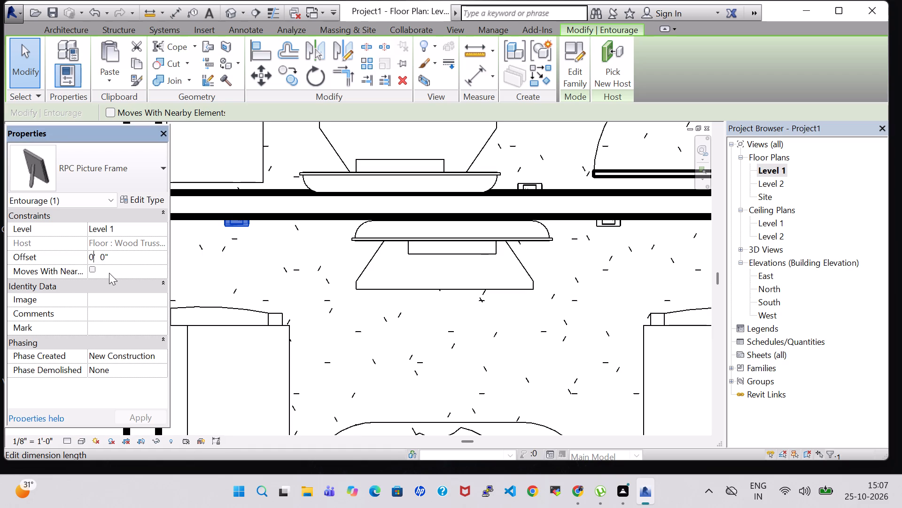
pyautogui.press('BackSpace')
pyautogui.press('6')
pyautogui.press('Return')
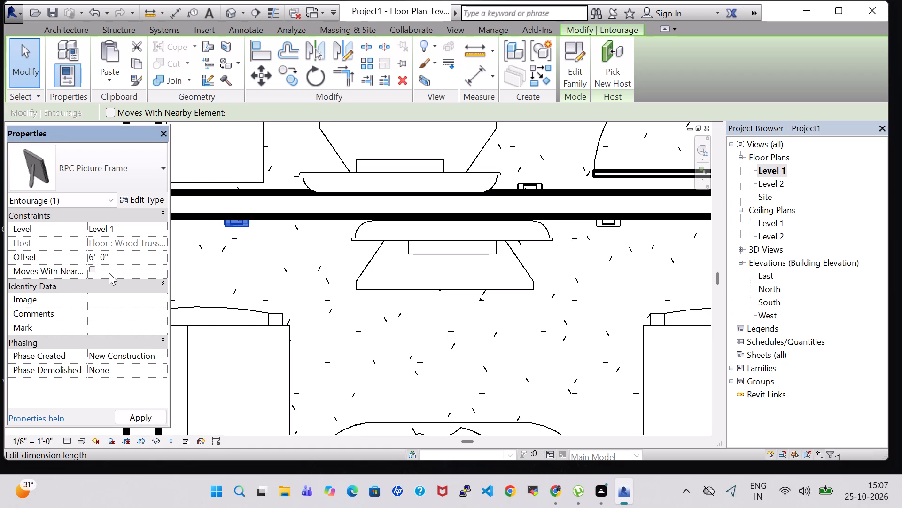
# Set the offset to 6' 0" for the T.V. lounge picture frame east of the TV stand.
pyautogui.click(600, 224)
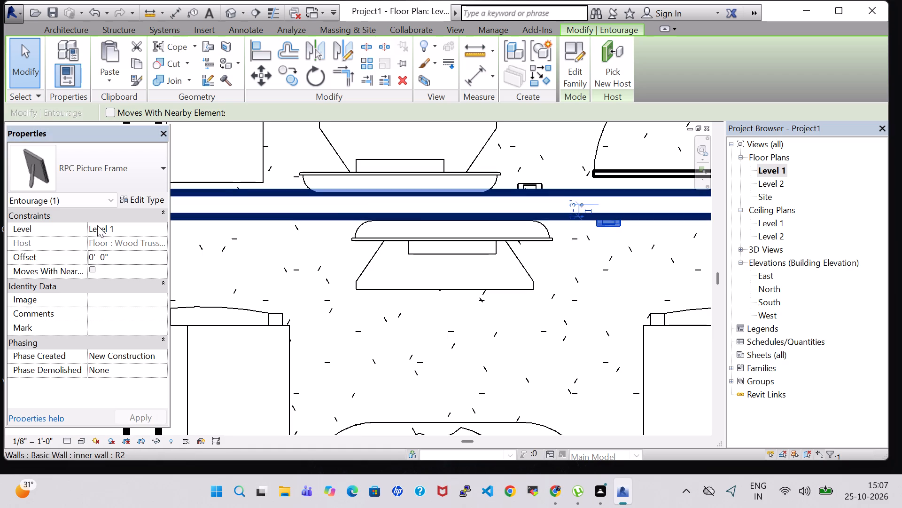
pyautogui.click(94, 258)
pyautogui.press('BackSpace')
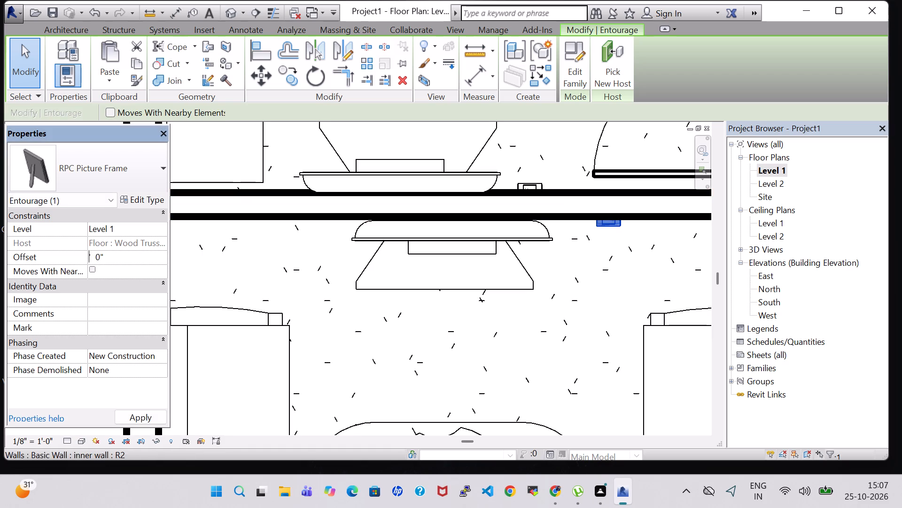
pyautogui.press('6')
pyautogui.press('Return')
# Set the offset to 6' 0" for the west bedroom's picture frame between the TV stand and the lobby door.
pyautogui.scroll(-4, 328, 364)
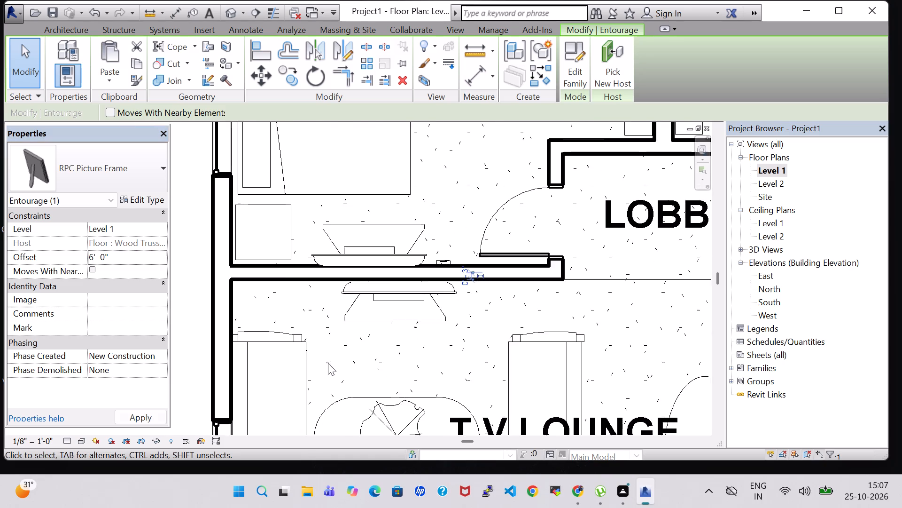
pyautogui.scroll(-1, 335, 359)
pyautogui.moveTo(366, 360); pyautogui.dragTo(330, 254, button='middle')
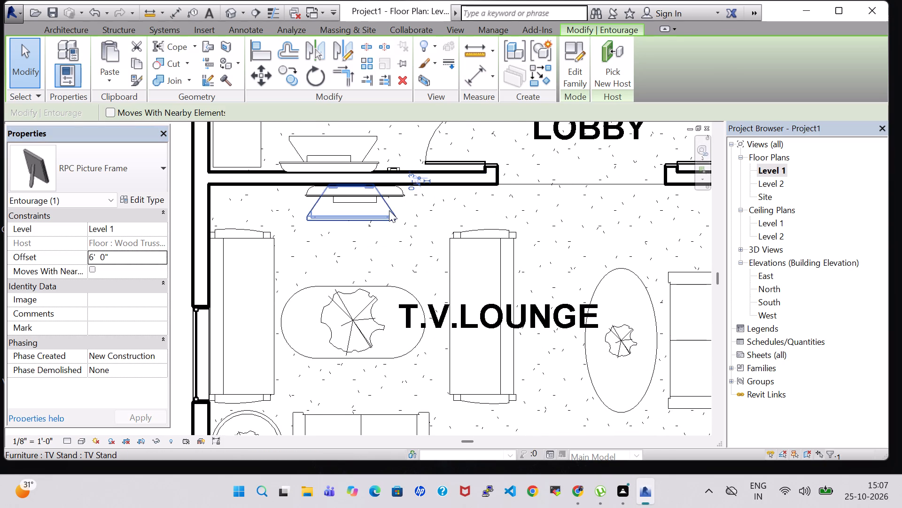
pyautogui.scroll(3, 425, 180)
pyautogui.click(374, 161)
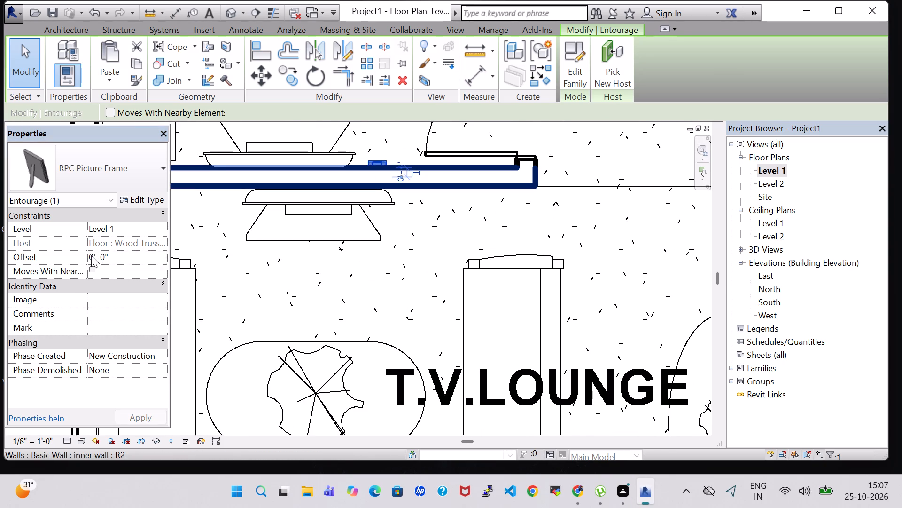
pyautogui.click(94, 255)
pyautogui.press('BackSpace')
pyautogui.press('6')
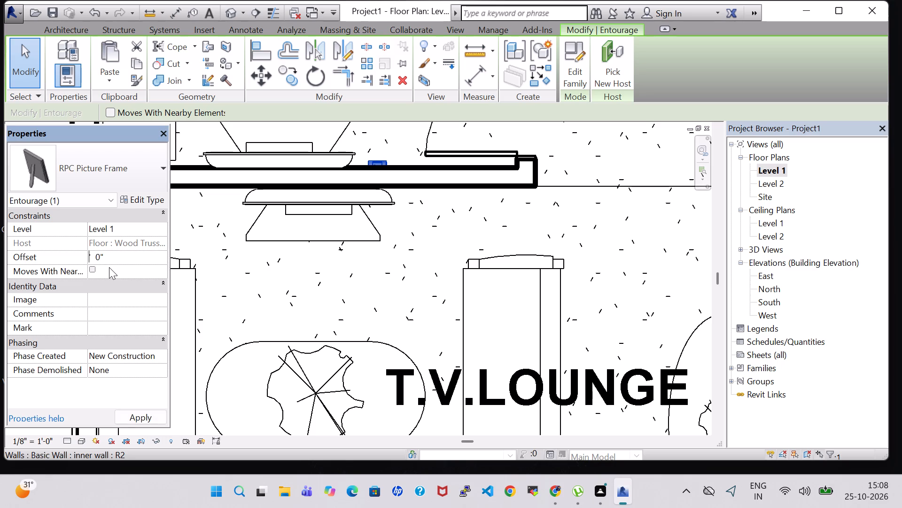
pyautogui.press('Return')
# Set the offset to 6' 0" for the east bedroom's picture frame between the lobby door and the TV stand.
pyautogui.scroll(-4, 520, 262)
pyautogui.moveTo(571, 235); pyautogui.dragTo(391, 359, button='middle')
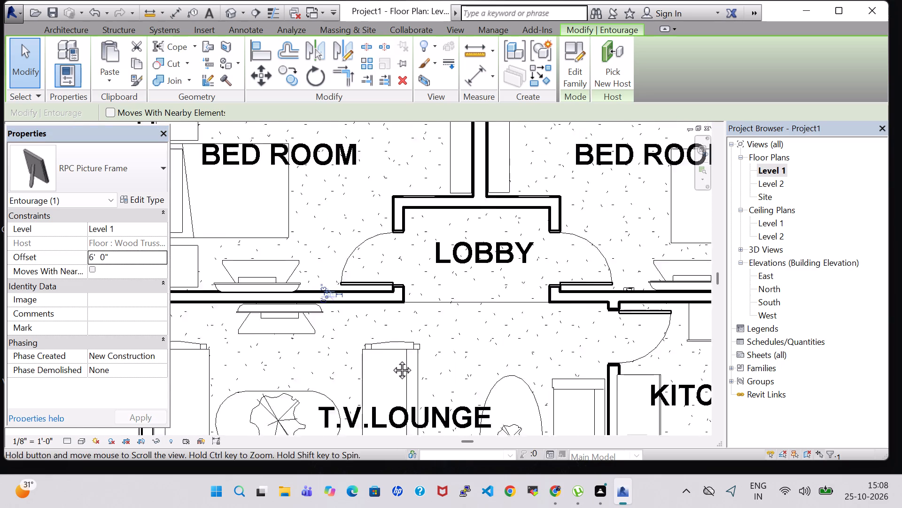
pyautogui.moveTo(391, 359); pyautogui.dragTo(390, 360, button='middle')
pyautogui.scroll(-3, 469, 349)
pyautogui.scroll(4, 524, 286)
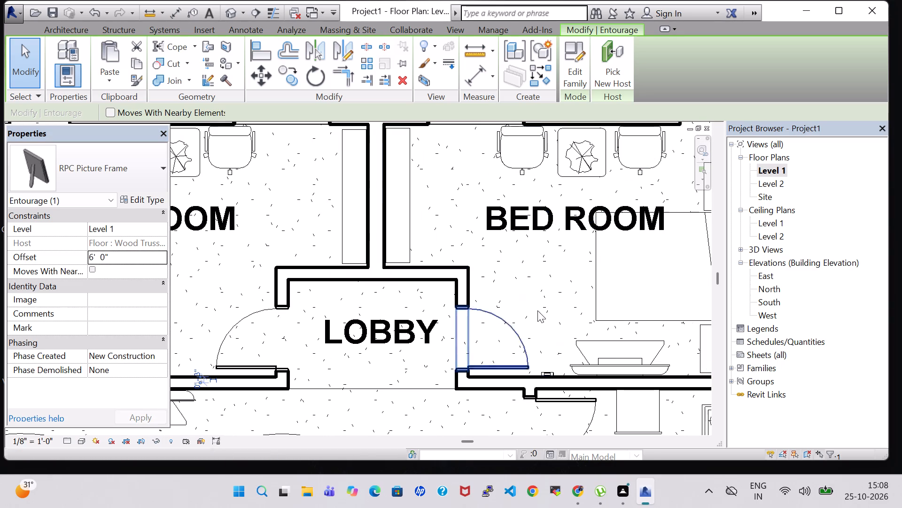
pyautogui.click(550, 370)
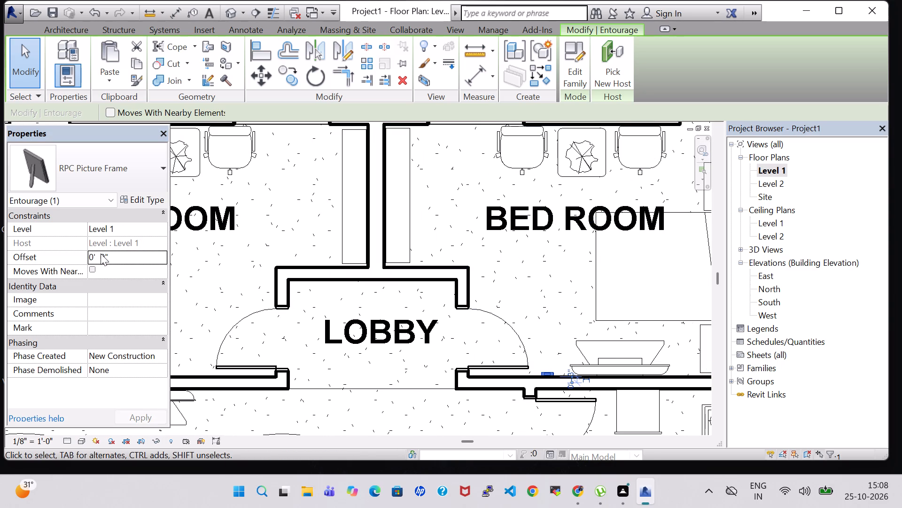
pyautogui.click(93, 255)
pyautogui.press('BackSpace')
pyautogui.press('6')
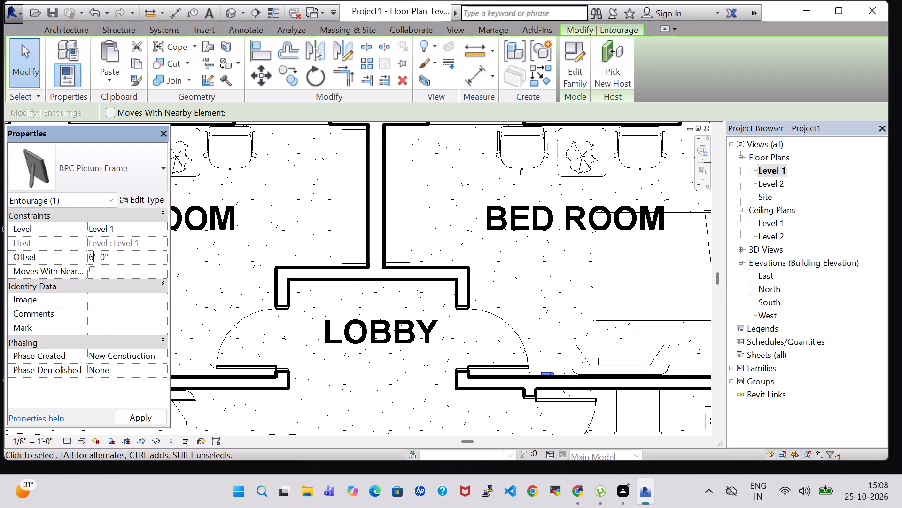
pyautogui.press('Return')
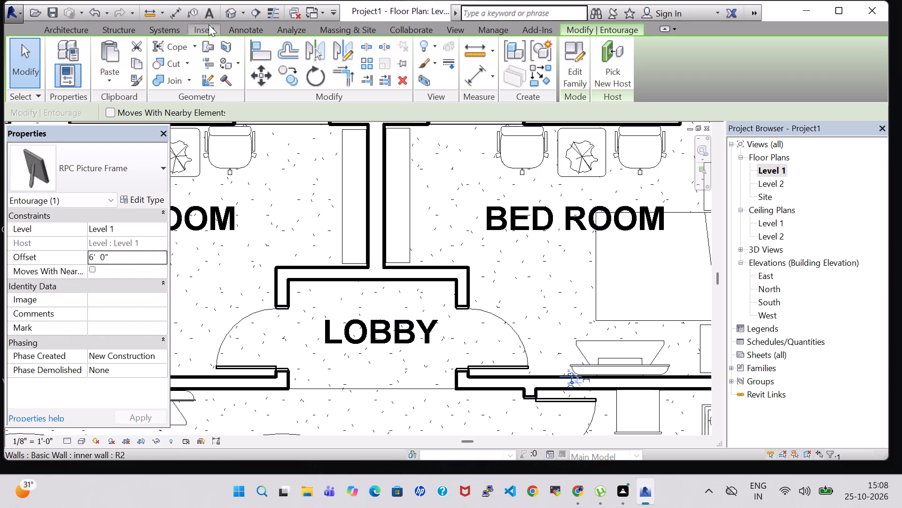
# Examine the raised picture frames on the T.V. lounge wall in the 3D view and return to the Level 1 floor plan.
pyautogui.click(228, 9)
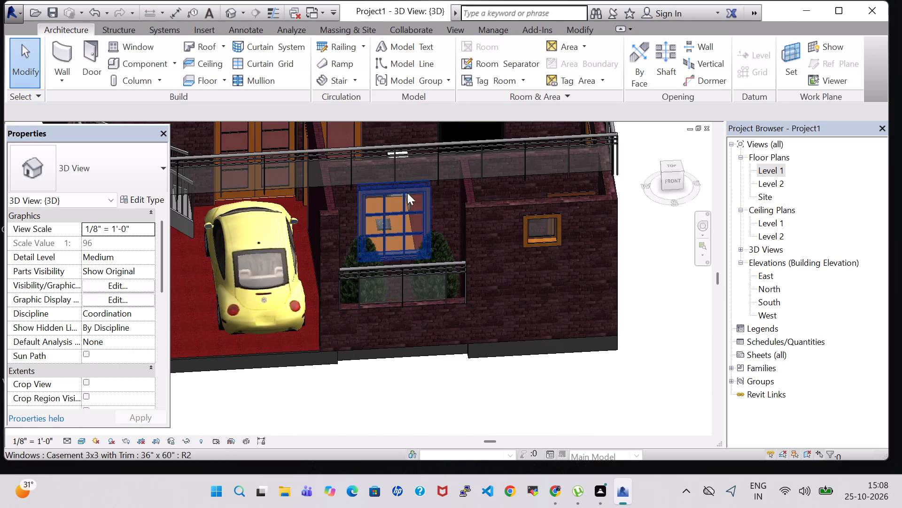
pyautogui.keyDown('shift'); pyautogui.moveTo(632, 242); pyautogui.dragTo(632, 257, button='middle'); pyautogui.keyUp('shift')
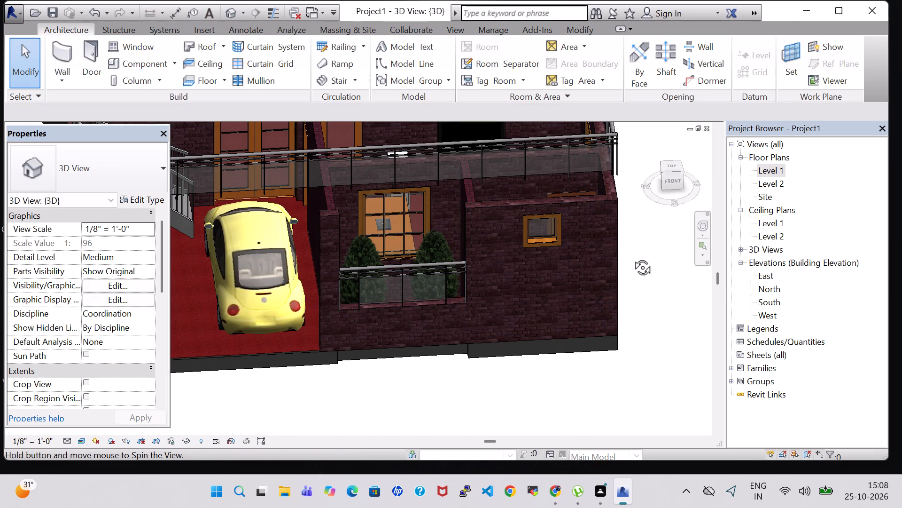
pyautogui.keyDown('shift'); pyautogui.moveTo(632, 257); pyautogui.dragTo(613, 335, button='middle'); pyautogui.keyUp('shift')
pyautogui.keyDown('shift'); pyautogui.moveTo(618, 211); pyautogui.dragTo(625, 246, button='middle'); pyautogui.keyUp('shift')
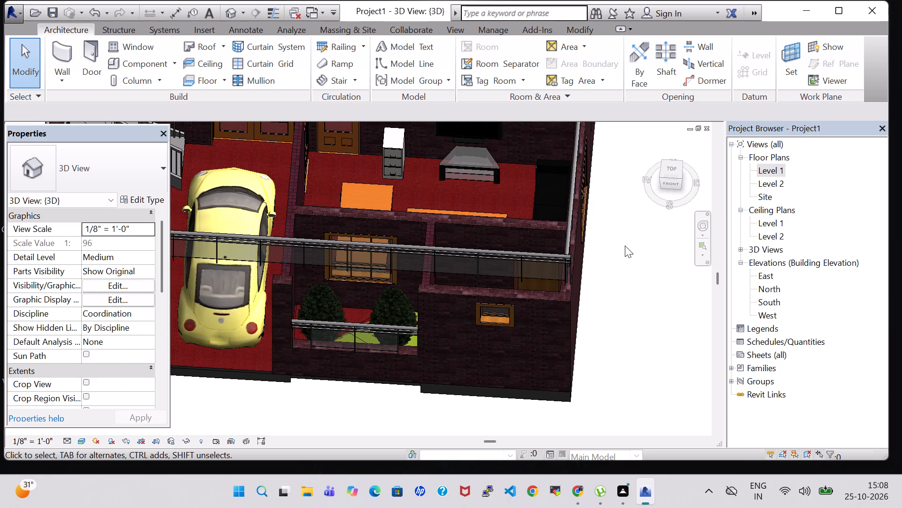
pyautogui.keyDown('shift'); pyautogui.moveTo(625, 246); pyautogui.dragTo(627, 274, button='middle'); pyautogui.keyUp('shift')
pyautogui.moveTo(471, 184); pyautogui.dragTo(531, 276, button='middle')
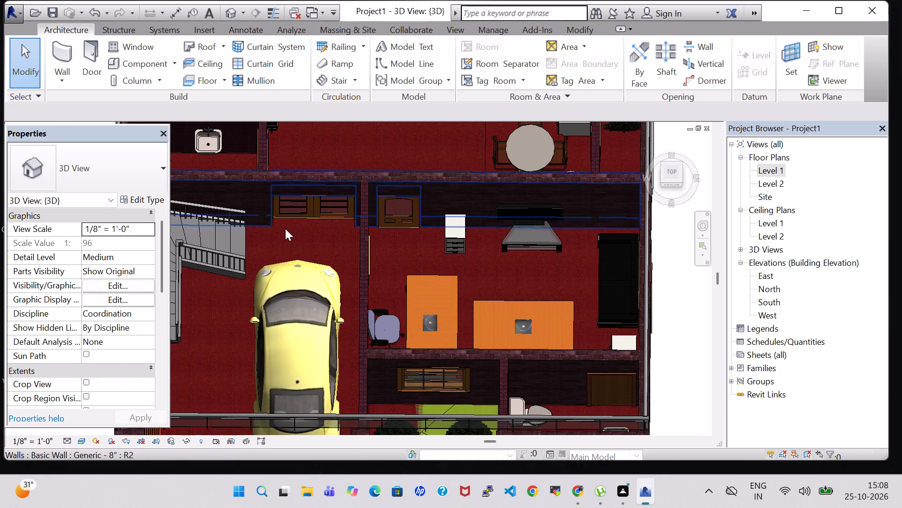
pyautogui.moveTo(285, 230); pyautogui.dragTo(362, 331, button='middle')
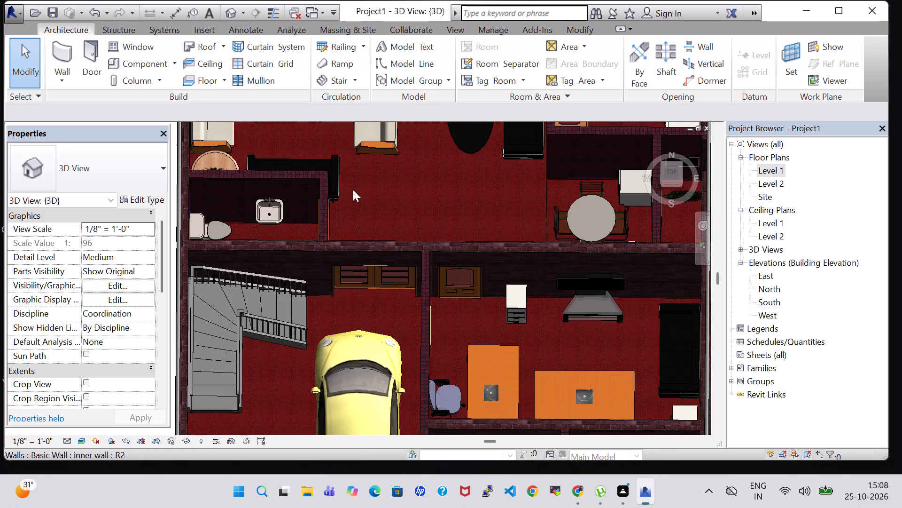
pyautogui.moveTo(389, 219); pyautogui.dragTo(389, 235, button='middle')
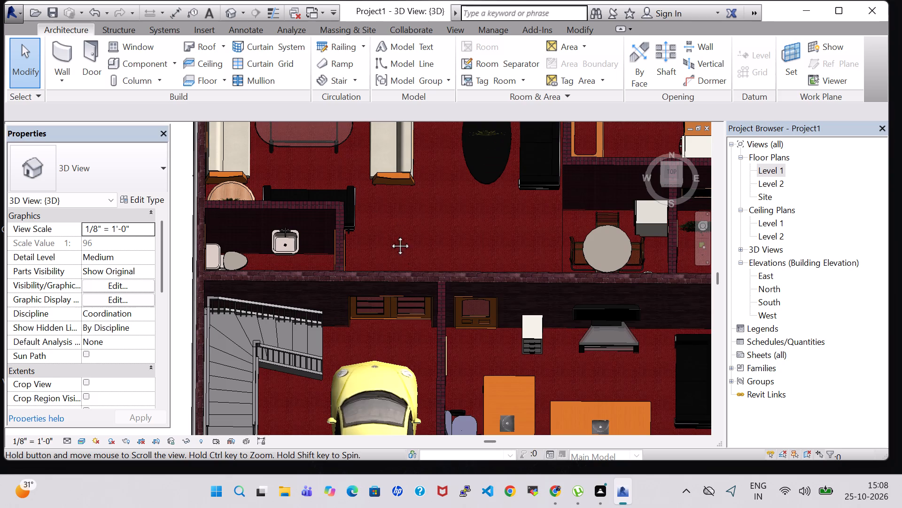
pyautogui.moveTo(389, 235); pyautogui.dragTo(395, 302, button='middle')
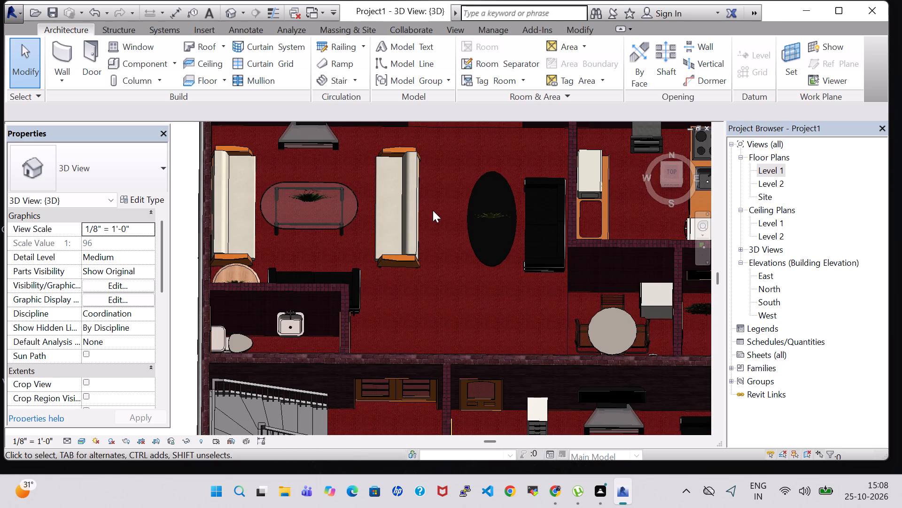
pyautogui.keyDown('shift'); pyautogui.moveTo(433, 210); pyautogui.dragTo(428, 153, button='middle'); pyautogui.keyUp('shift')
pyautogui.keyDown('shift'); pyautogui.moveTo(466, 213); pyautogui.dragTo(462, 165, button='middle'); pyautogui.keyUp('shift')
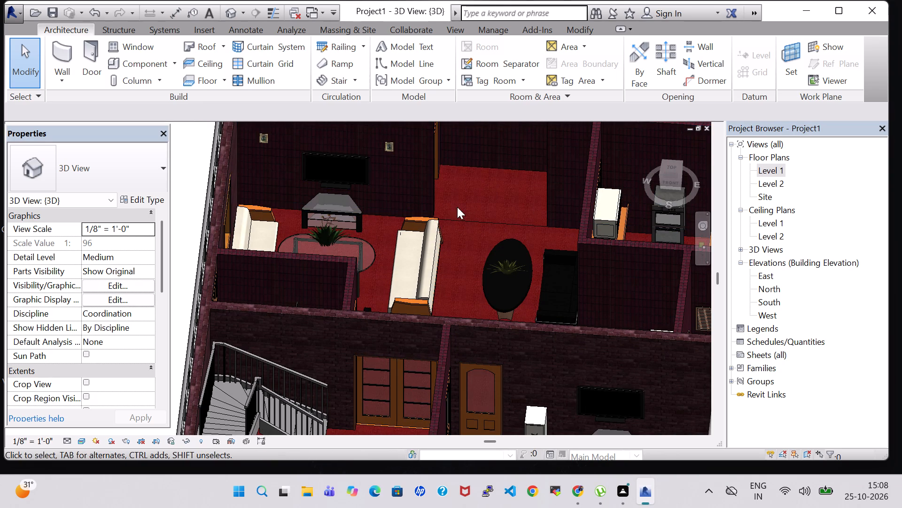
pyautogui.keyDown('shift'); pyautogui.moveTo(490, 208); pyautogui.dragTo(493, 259, button='middle'); pyautogui.keyUp('shift')
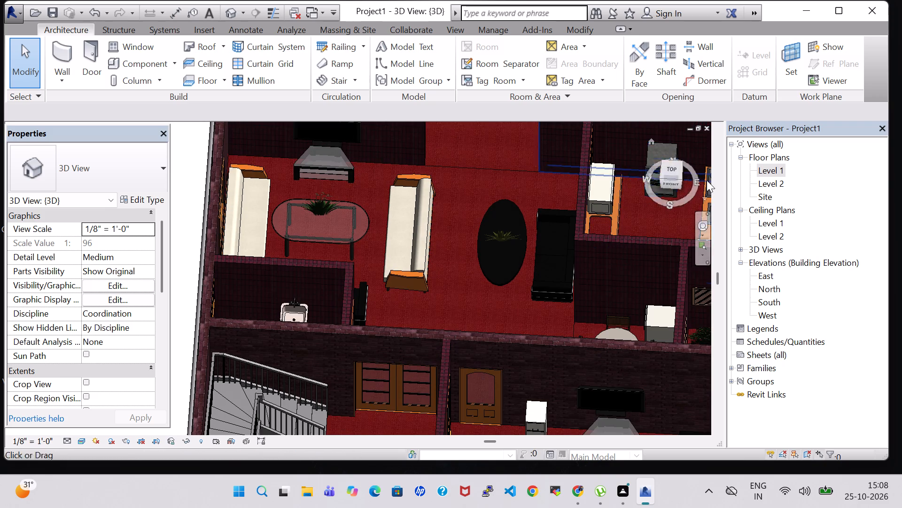
pyautogui.doubleClick(770, 166)
pyautogui.scroll(-1, 98, 81)
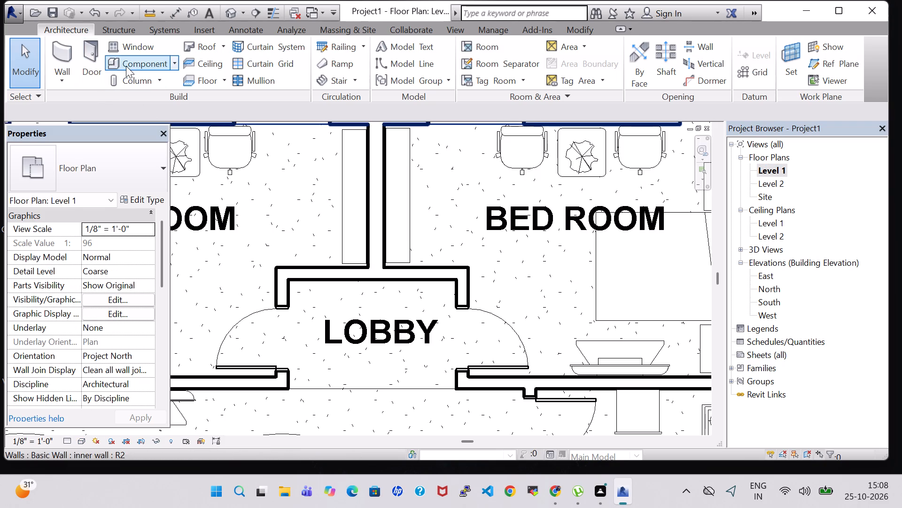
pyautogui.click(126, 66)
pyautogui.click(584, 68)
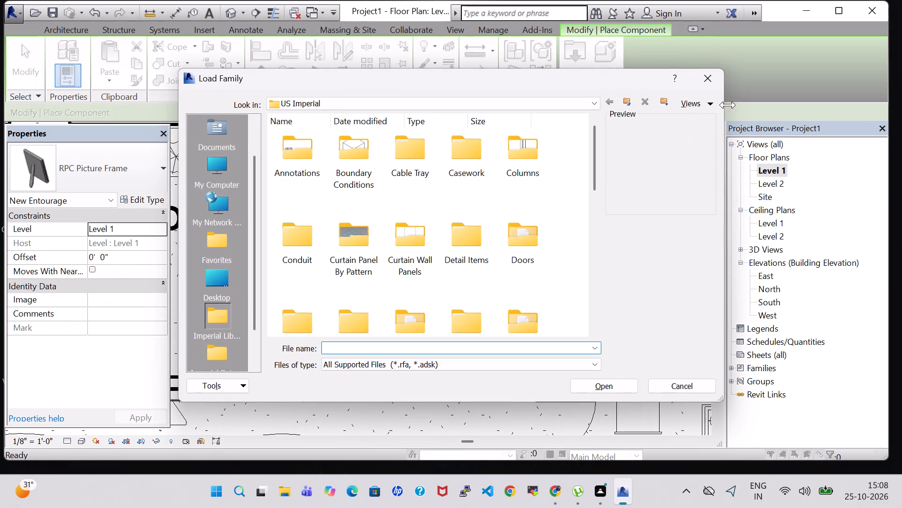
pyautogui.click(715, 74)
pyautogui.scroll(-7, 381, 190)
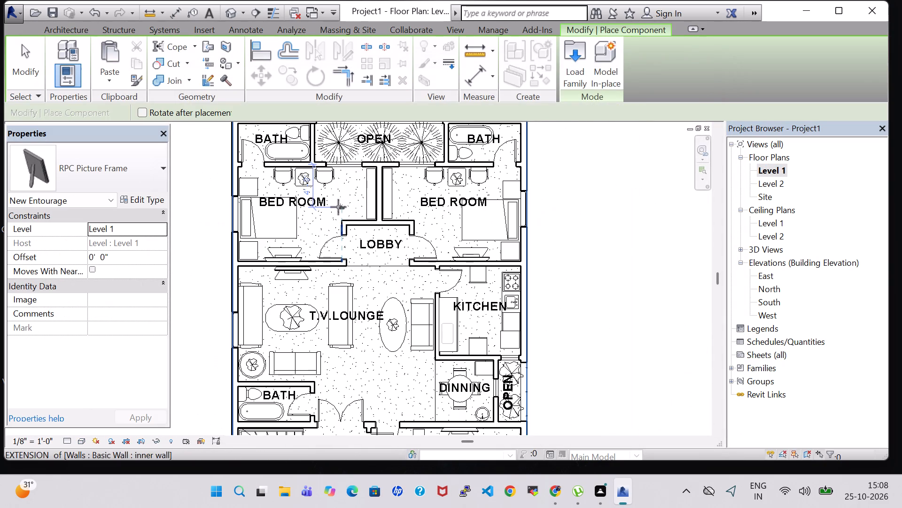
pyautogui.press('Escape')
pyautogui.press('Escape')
# Load the RPC Female family from the US Imperial library's Entourage folder for placement as a component.
pyautogui.scroll(3, 365, 327)
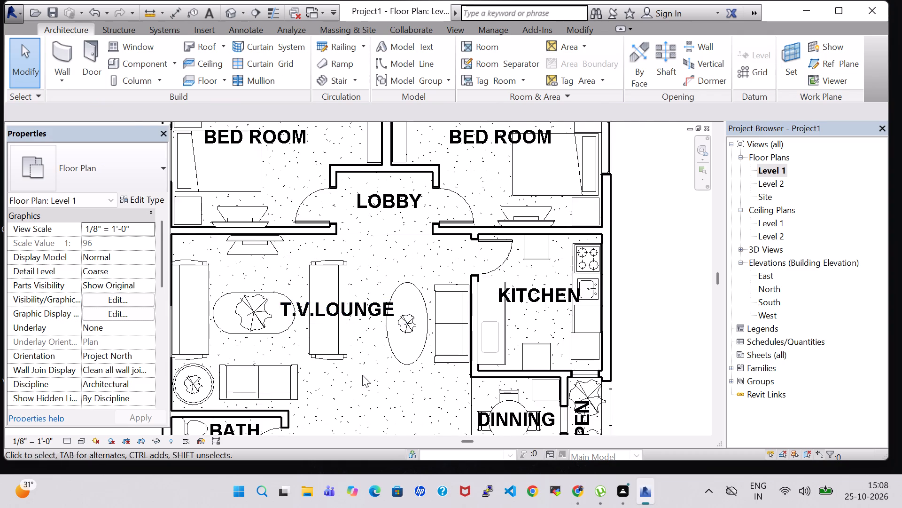
pyautogui.scroll(1, 362, 375)
pyautogui.moveTo(362, 375); pyautogui.dragTo(446, 349, button='middle')
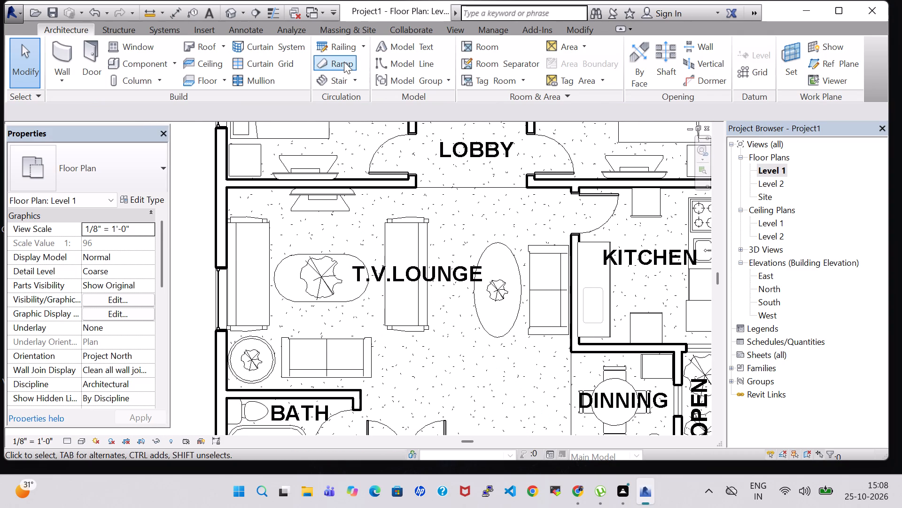
pyautogui.click(141, 66)
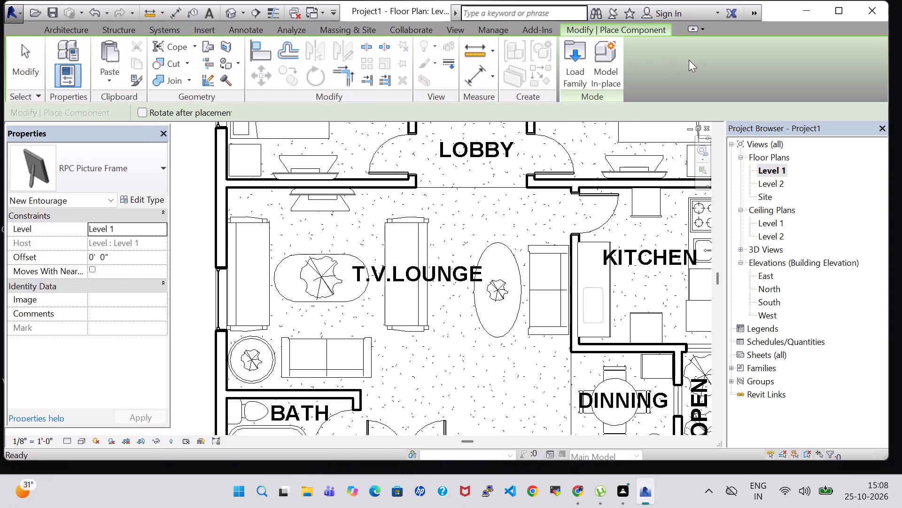
pyautogui.click(573, 63)
pyautogui.scroll(-2, 530, 227)
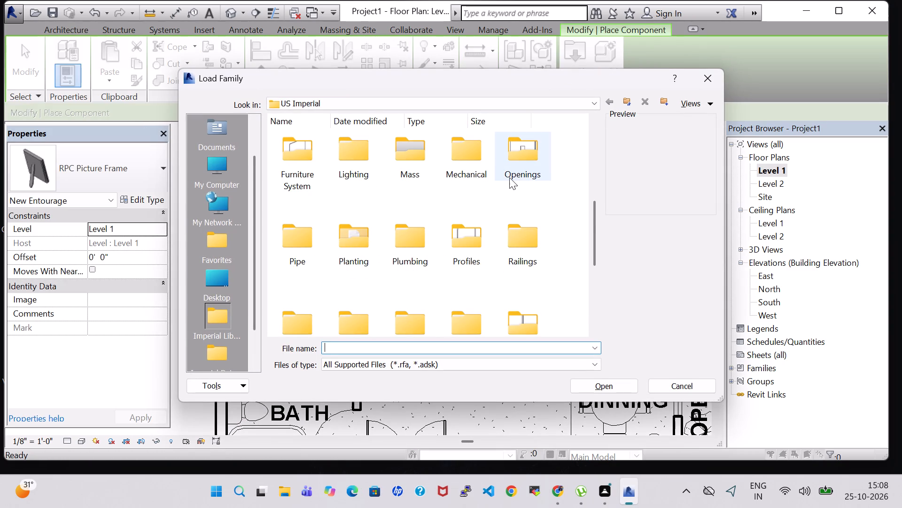
pyautogui.scroll(2, 512, 200)
pyautogui.scroll(-1, 520, 251)
pyautogui.doubleClick(406, 211)
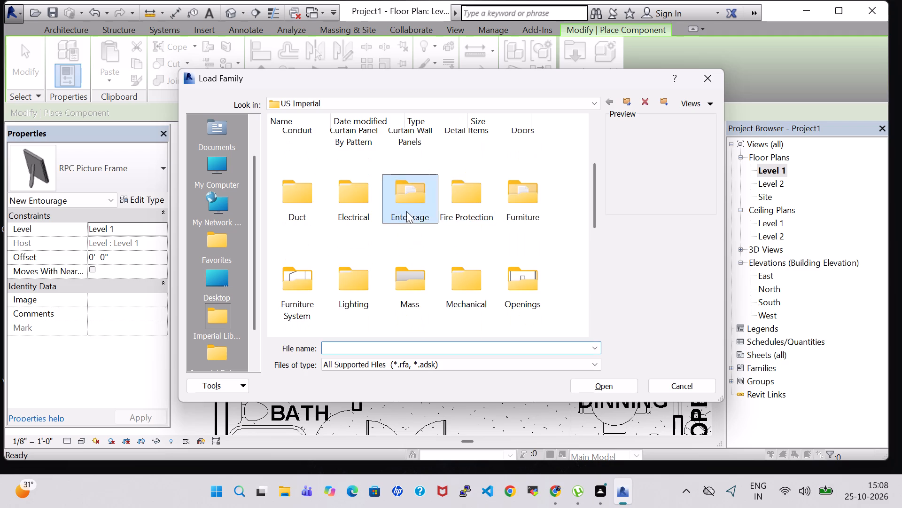
pyautogui.click(422, 161)
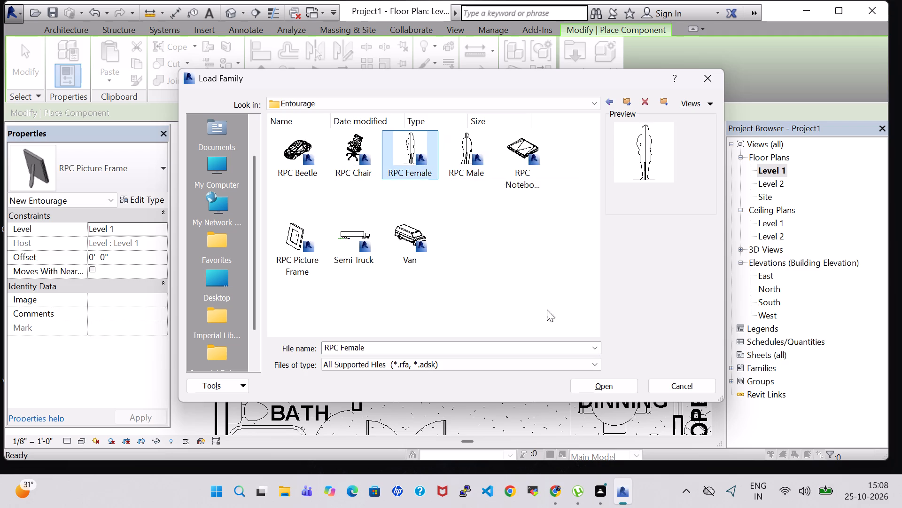
pyautogui.click(610, 382)
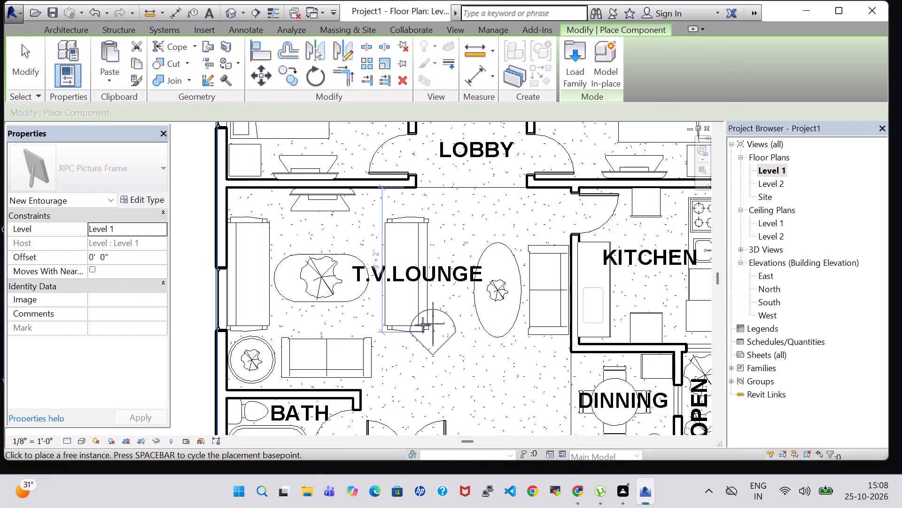
# Place RPC Female Cynthia figures on the T.V. lounge's south, west and centre sofas, turning the latter two to face the coffee table.
pyautogui.scroll(5, 321, 293)
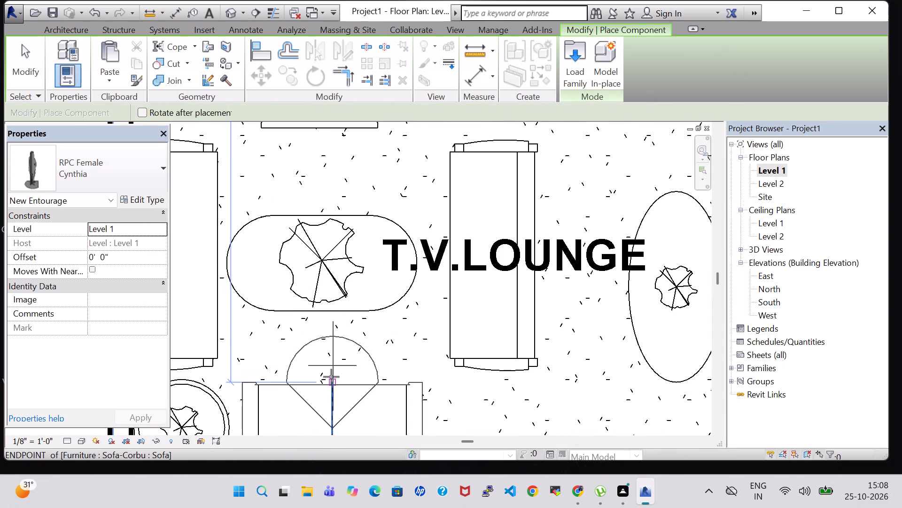
pyautogui.click(325, 377)
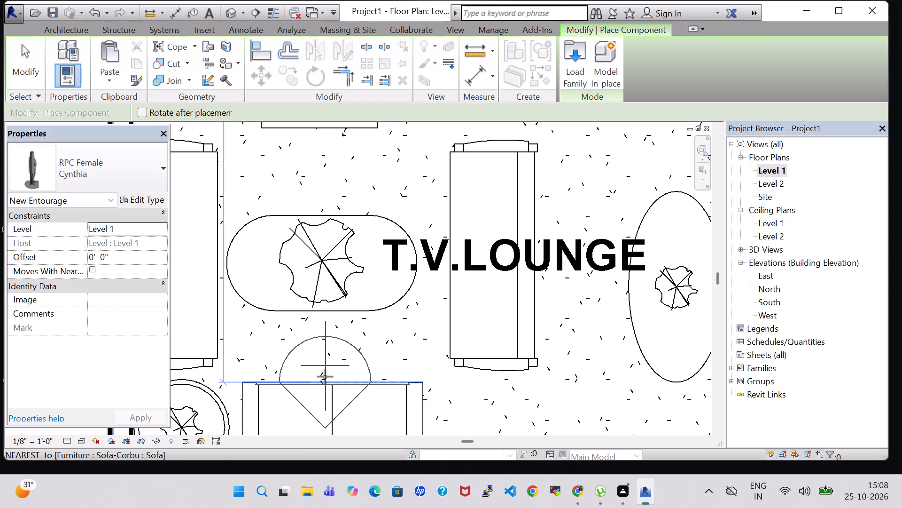
pyautogui.press('space')
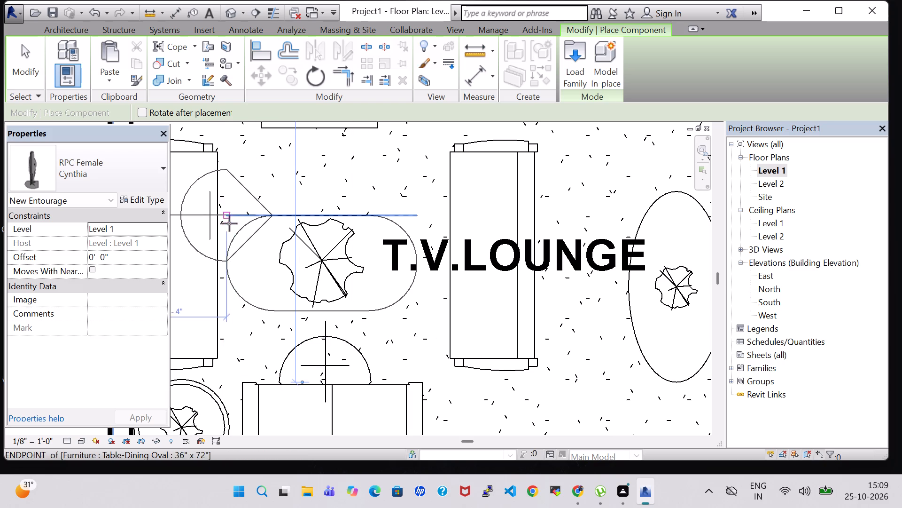
pyautogui.click(218, 246)
pyautogui.scroll(-2, 401, 250)
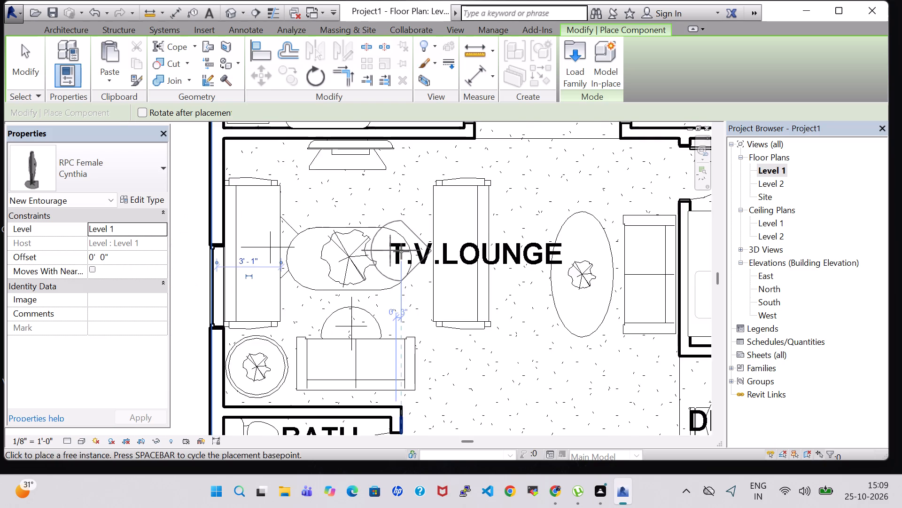
pyautogui.scroll(-3, 401, 251)
pyautogui.press('space')
pyautogui.press('space')
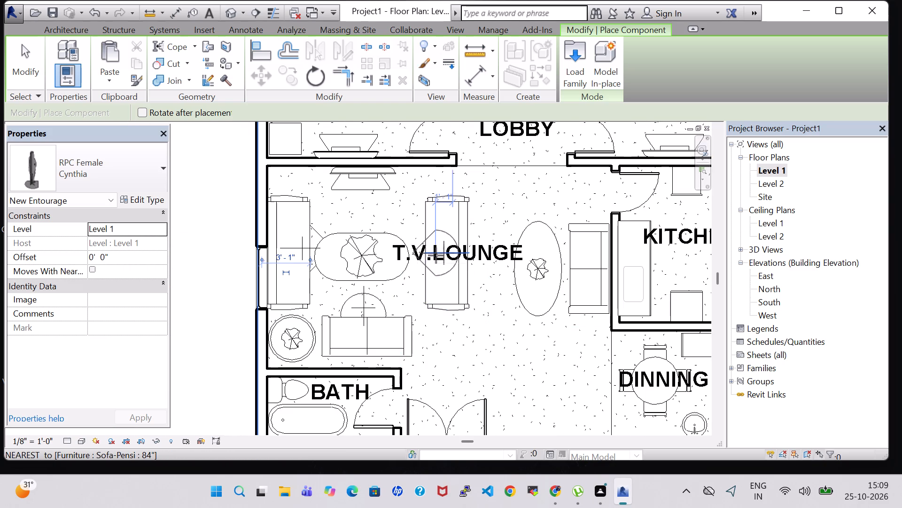
pyautogui.click(436, 255)
pyautogui.press('Escape')
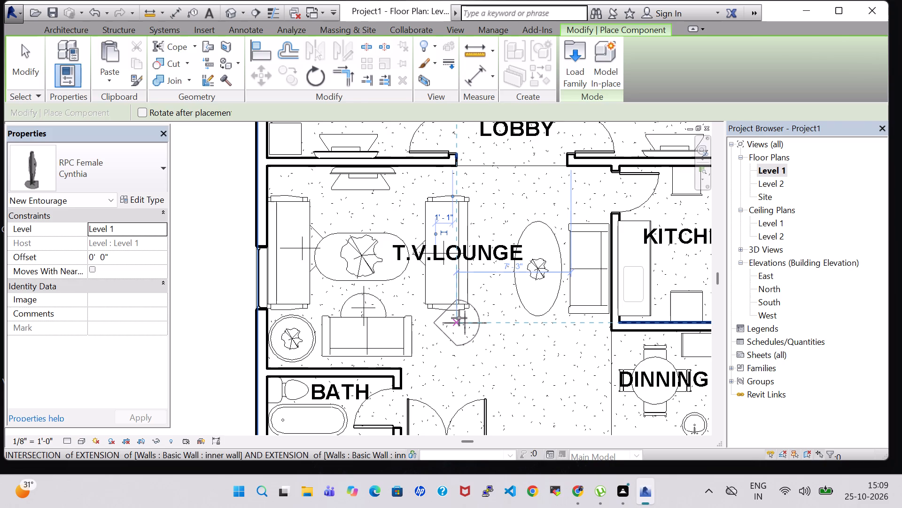
pyautogui.press('Escape')
# In the 3D view, nudge the female figure on the T.V. lounge's centre sofa west toward the coffee table.
pyautogui.click(229, 13)
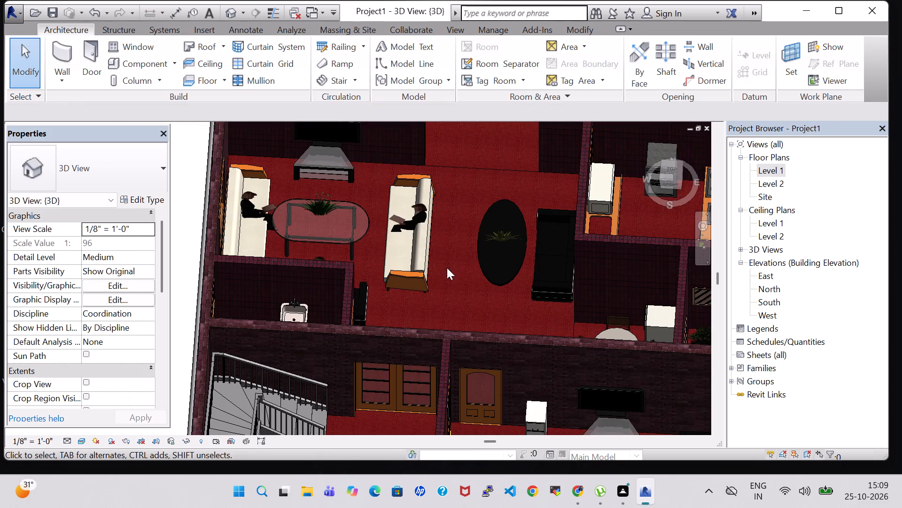
pyautogui.click(404, 223)
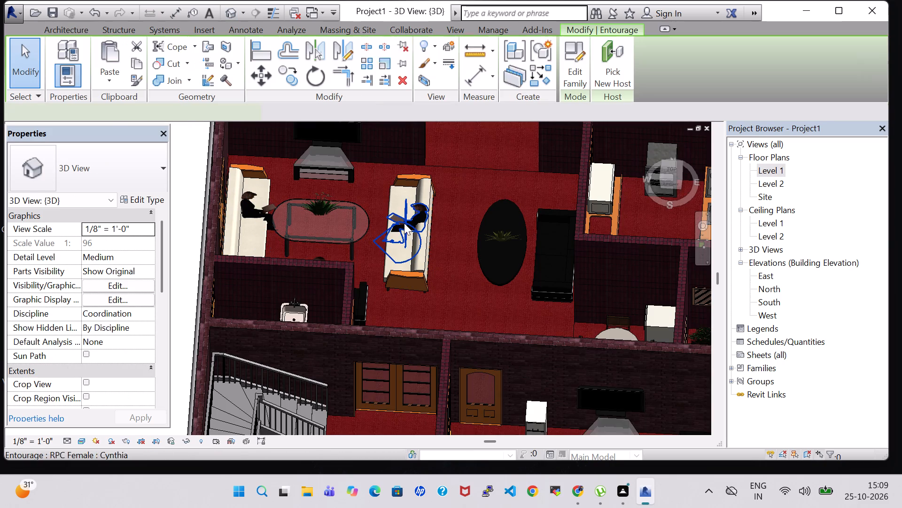
pyautogui.press('Left')
pyautogui.press('Left')
pyautogui.press('Left')
pyautogui.press('Left')
pyautogui.press('Left')
pyautogui.press('Left')
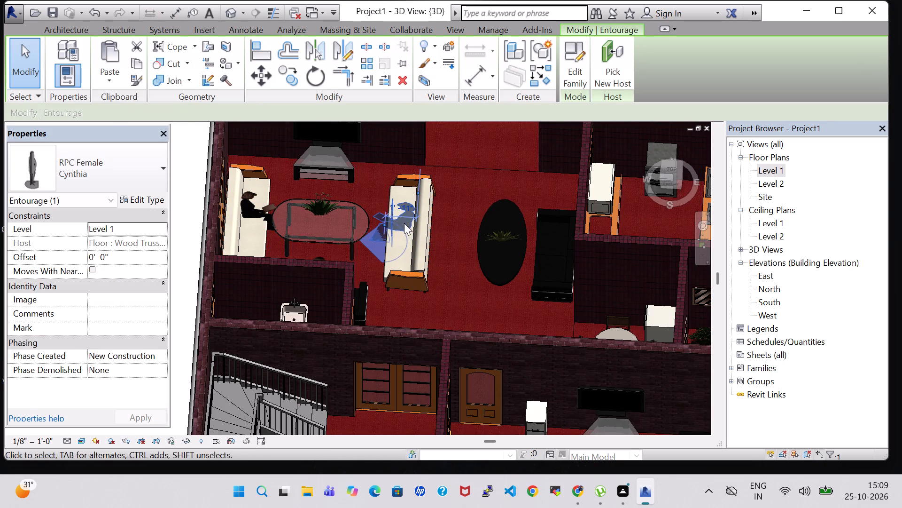
pyautogui.press('Left')
pyautogui.press('Left')
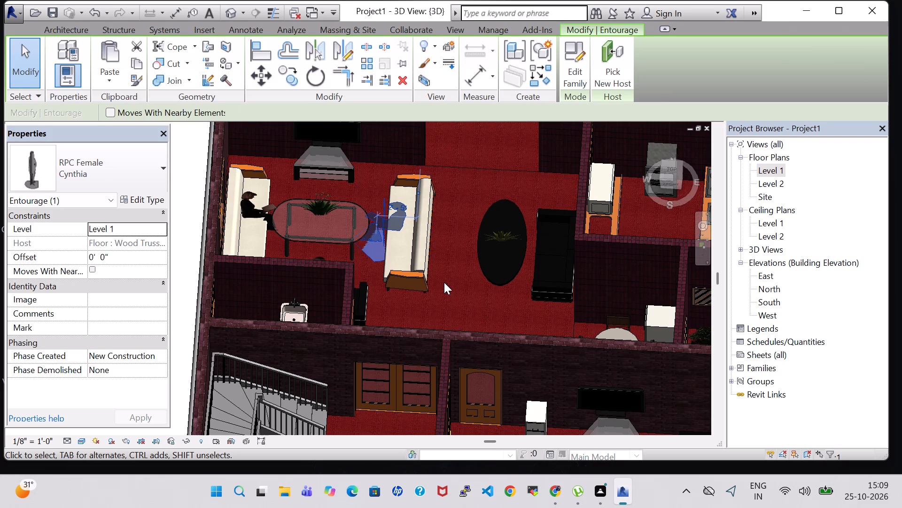
pyautogui.click(444, 282)
# Nudge the female figure on the T.V. lounge's west sofa east toward the coffee table.
pyautogui.click(249, 199)
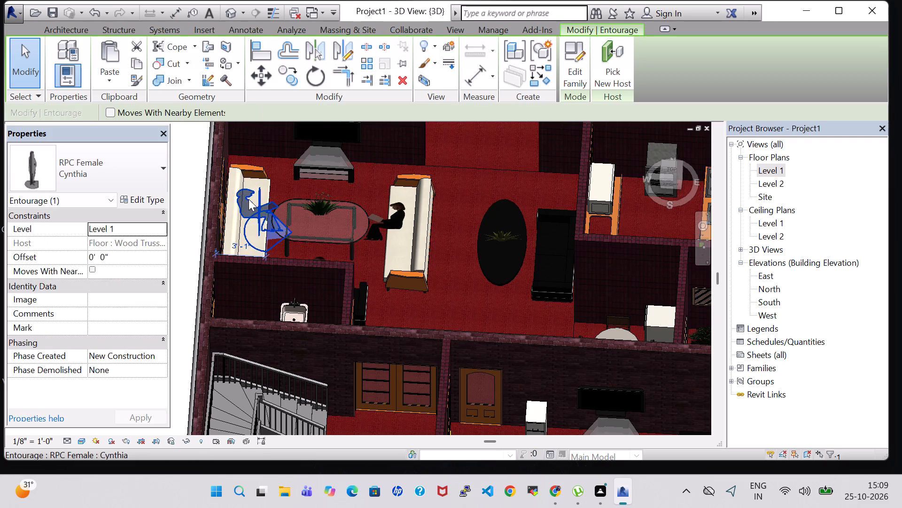
pyautogui.press('Right')
pyautogui.press('Right')
pyautogui.press('Right')
pyautogui.press('Right')
pyautogui.press('Right')
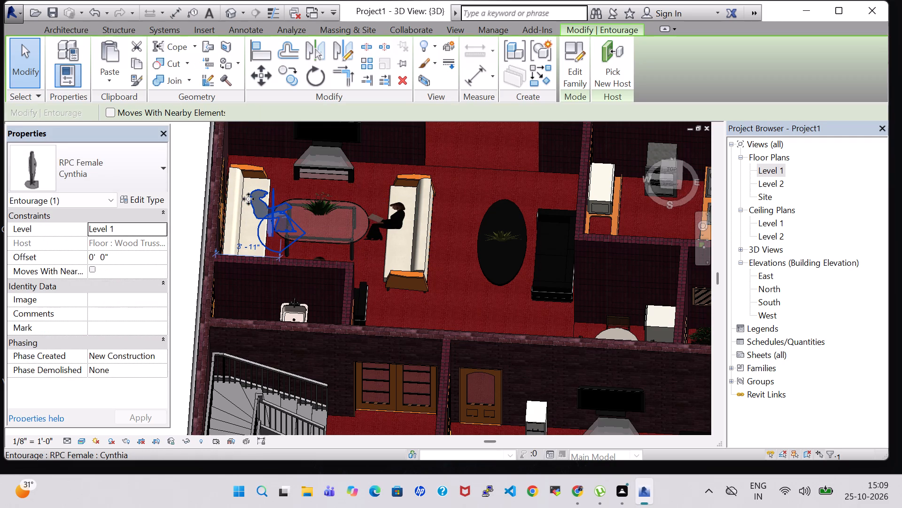
pyautogui.click(453, 276)
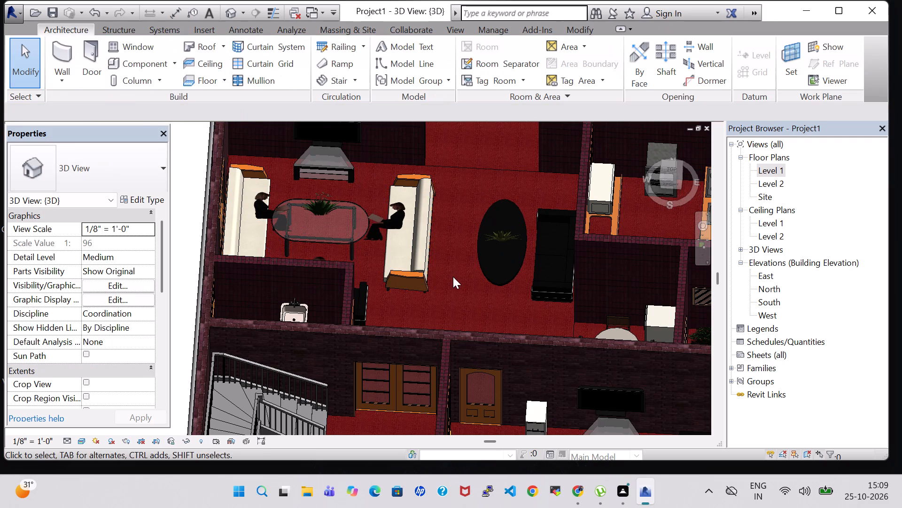
# Nudge the female figure on the T.V. lounge's centre sofa east, back onto the seat.
pyautogui.keyDown('shift'); pyautogui.moveTo(451, 279); pyautogui.dragTo(446, 233, button='middle'); pyautogui.keyUp('shift')
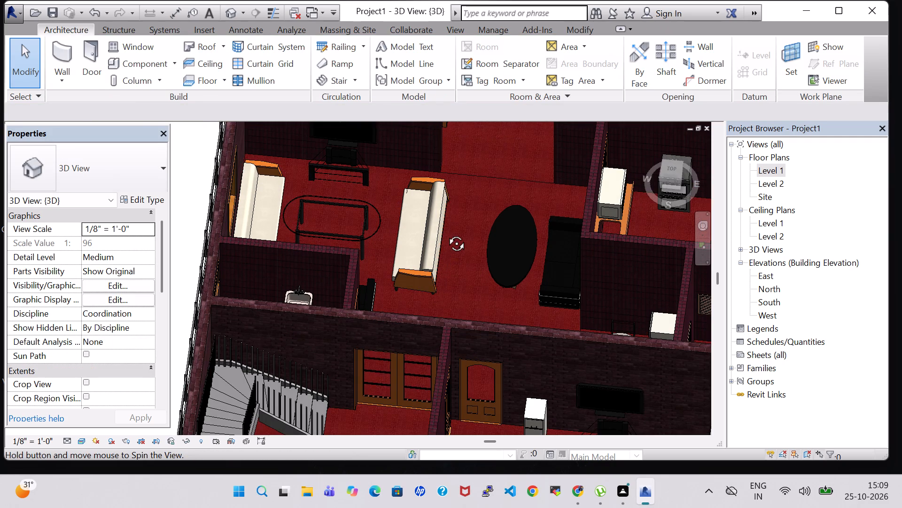
pyautogui.keyDown('shift'); pyautogui.moveTo(445, 265); pyautogui.dragTo(452, 234, button='middle'); pyautogui.keyUp('shift')
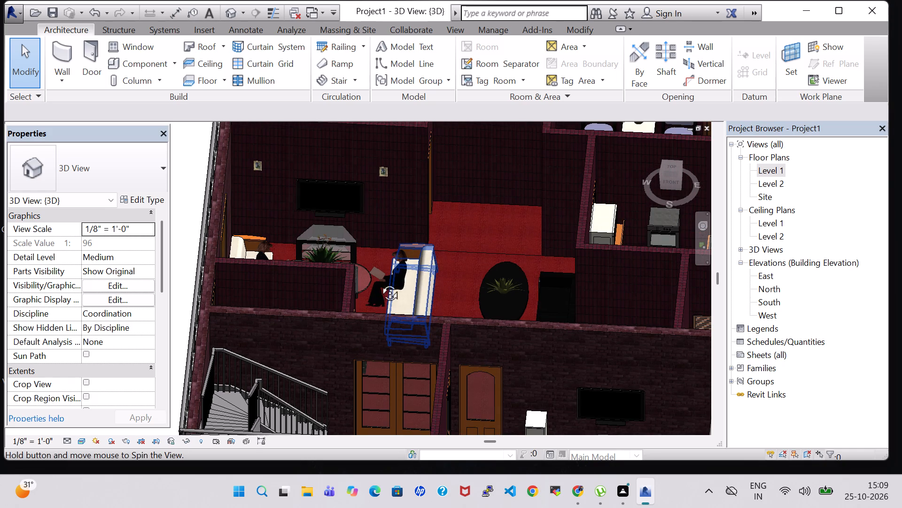
pyautogui.click(396, 286)
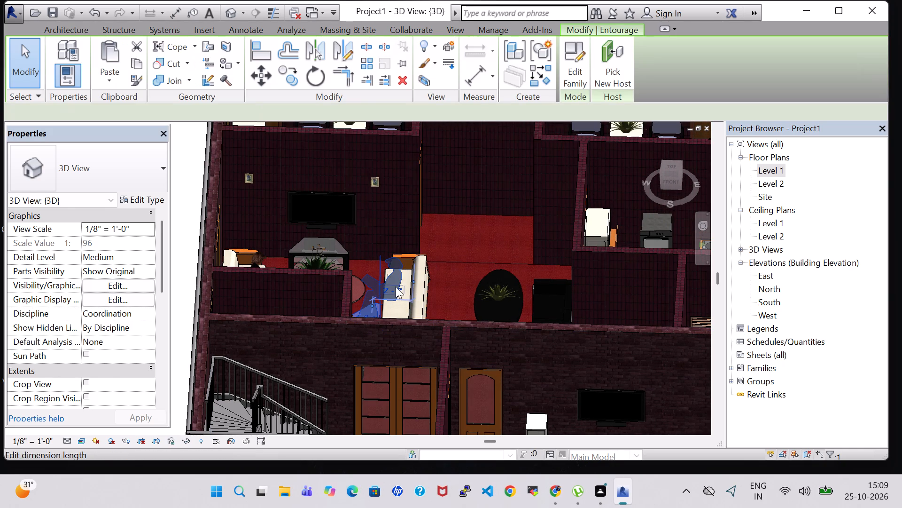
pyautogui.click(396, 286)
pyautogui.press('Right')
pyautogui.press('Right')
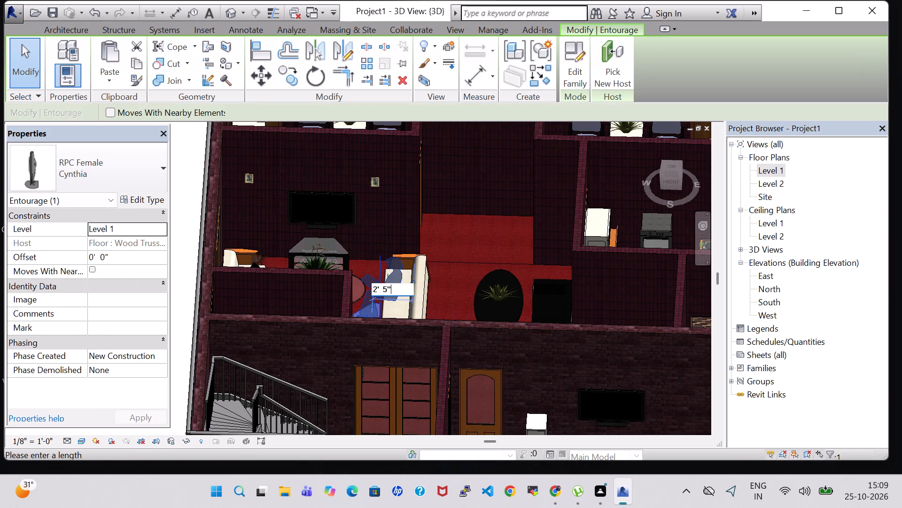
pyautogui.press('Escape')
pyautogui.press('Right')
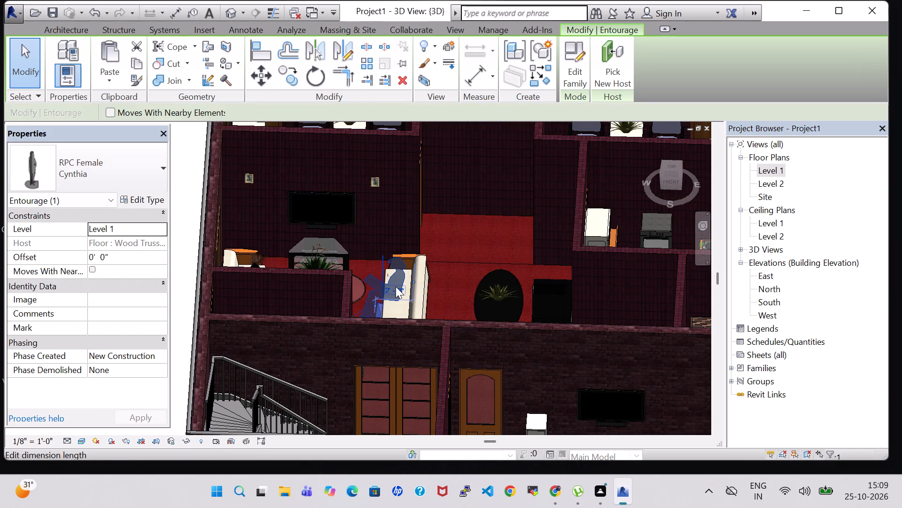
pyautogui.press('Right')
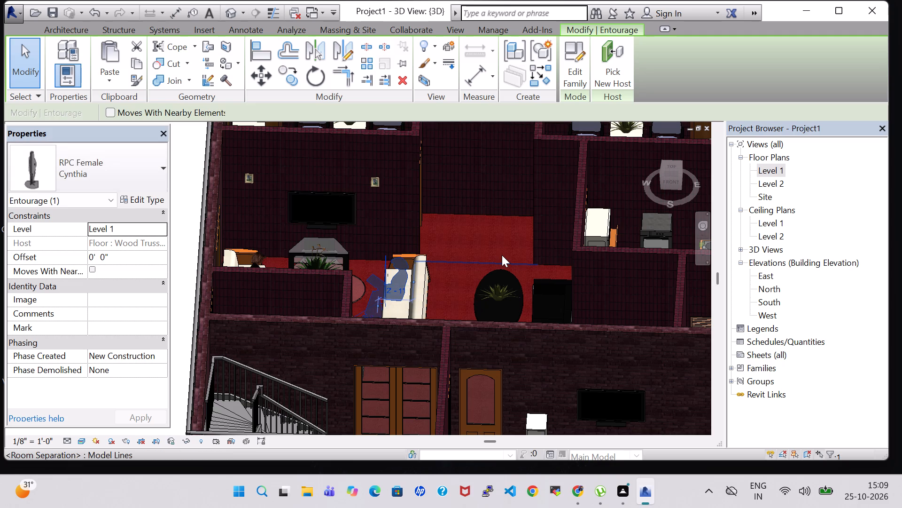
pyautogui.press('Right')
pyautogui.click(448, 292)
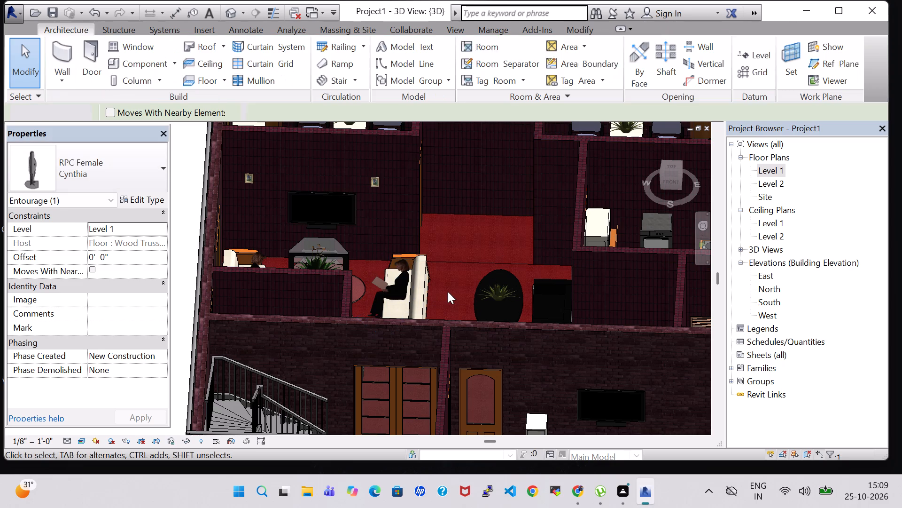
# Nudge the female figure on the T.V. lounge's west sofa west, back onto the seat.
pyautogui.keyDown('shift'); pyautogui.moveTo(453, 234); pyautogui.dragTo(456, 293, button='middle'); pyautogui.keyUp('shift')
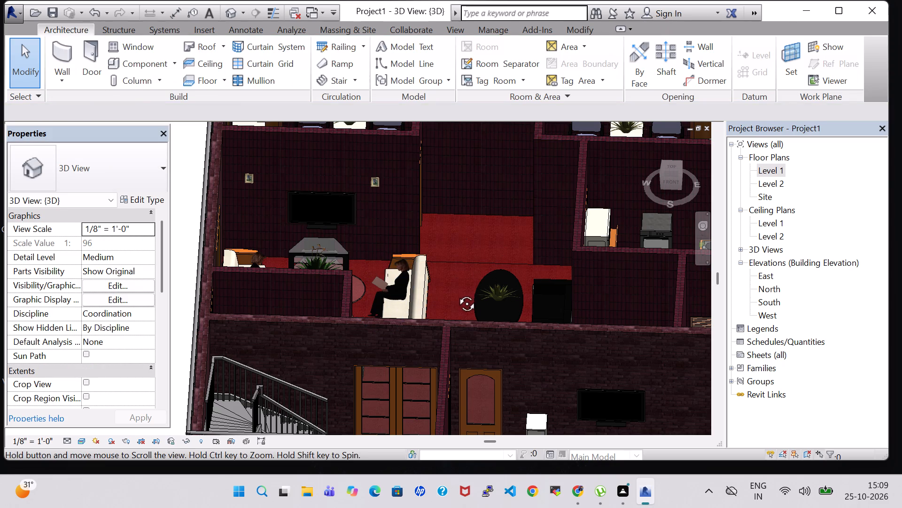
pyautogui.keyDown('shift'); pyautogui.moveTo(456, 293); pyautogui.dragTo(457, 308, button='middle'); pyautogui.keyUp('shift')
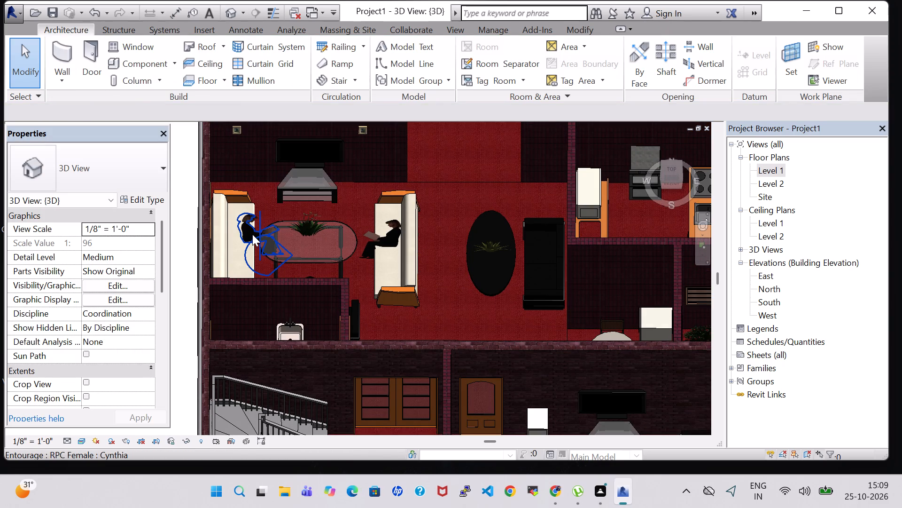
pyautogui.click(252, 234)
pyautogui.press('Left')
pyautogui.press('Left')
pyautogui.press('Left')
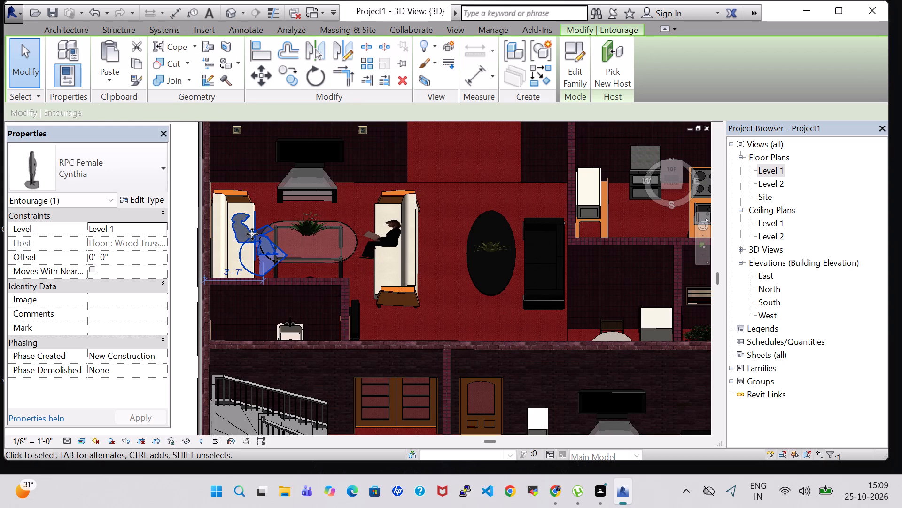
pyautogui.click(443, 302)
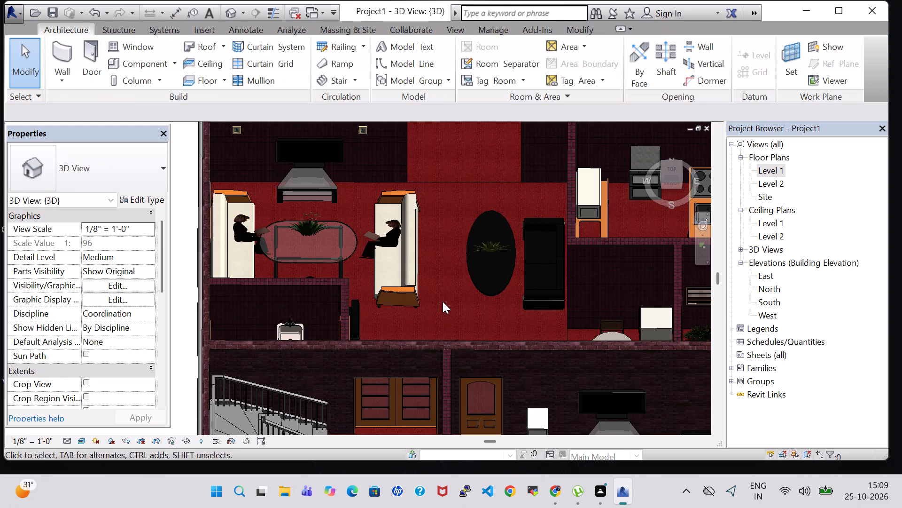
# Rotate the female figure on the T.V. lounge's black south sofa to face the coffee table.
pyautogui.middleClick(442, 209)
pyautogui.moveTo(442, 209); pyautogui.dragTo(442, 246, button='middle')
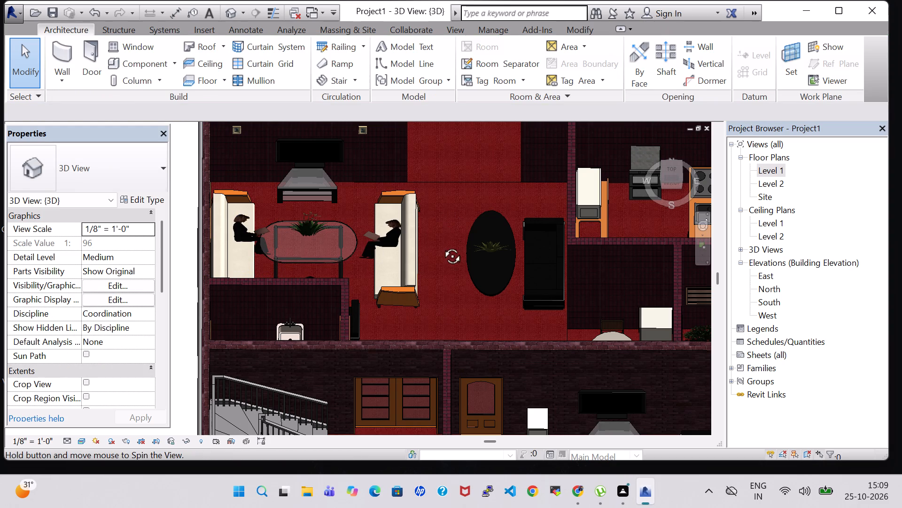
pyautogui.moveTo(442, 246); pyautogui.dragTo(447, 304, button='middle')
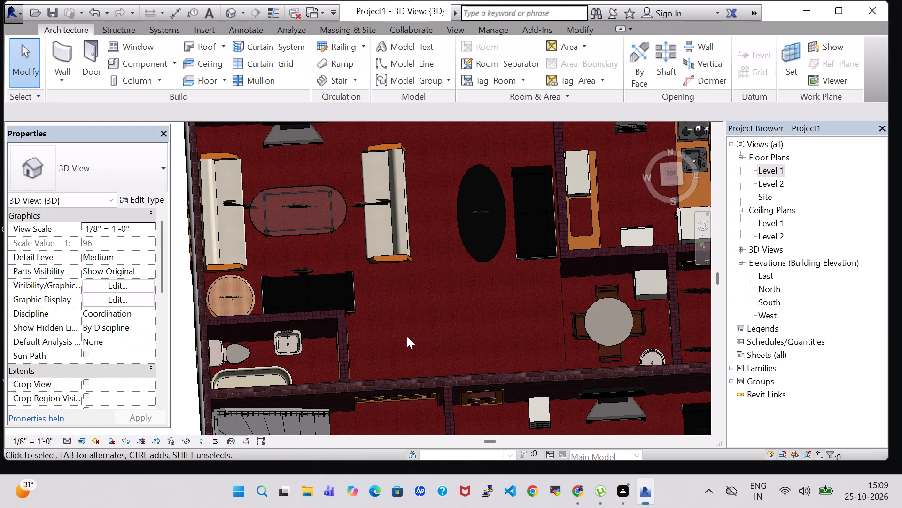
pyautogui.keyDown('shift'); pyautogui.moveTo(407, 336); pyautogui.dragTo(485, 279, button='middle'); pyautogui.keyUp('shift')
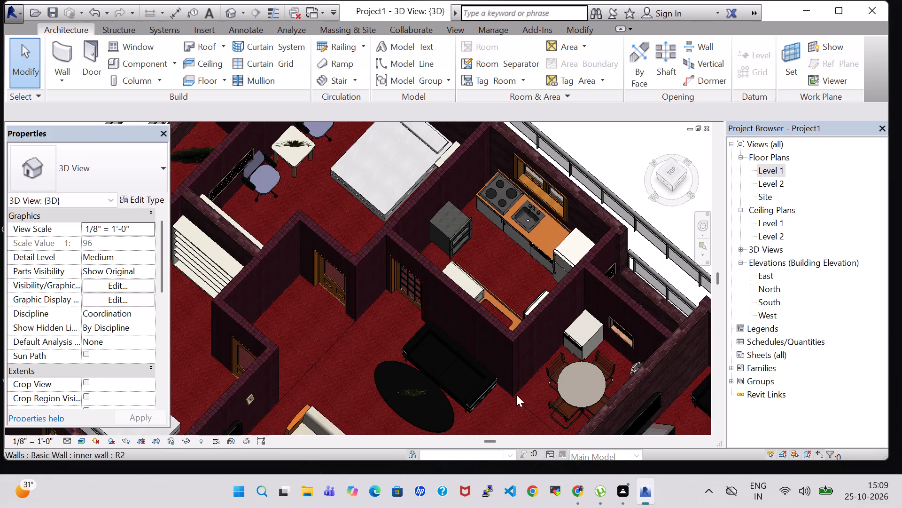
pyautogui.moveTo(517, 398); pyautogui.dragTo(528, 309, button='middle')
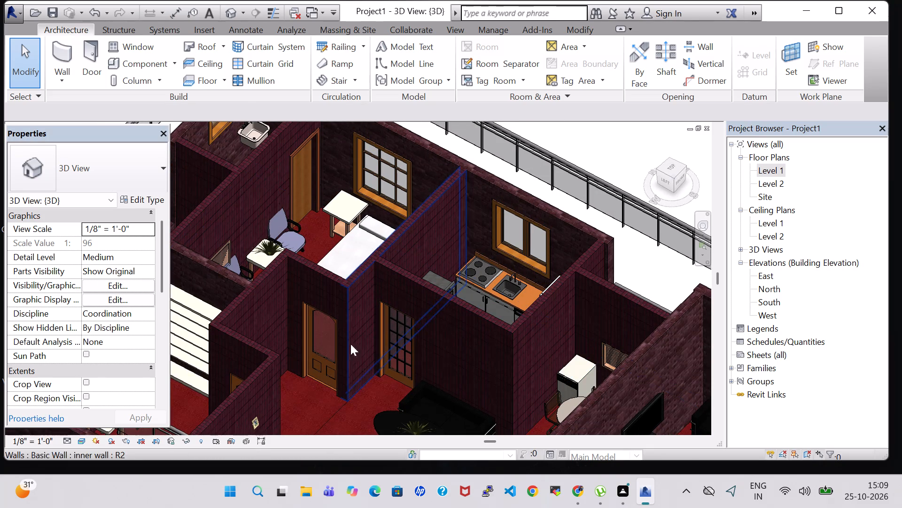
pyautogui.moveTo(372, 394); pyautogui.dragTo(365, 279, button='middle')
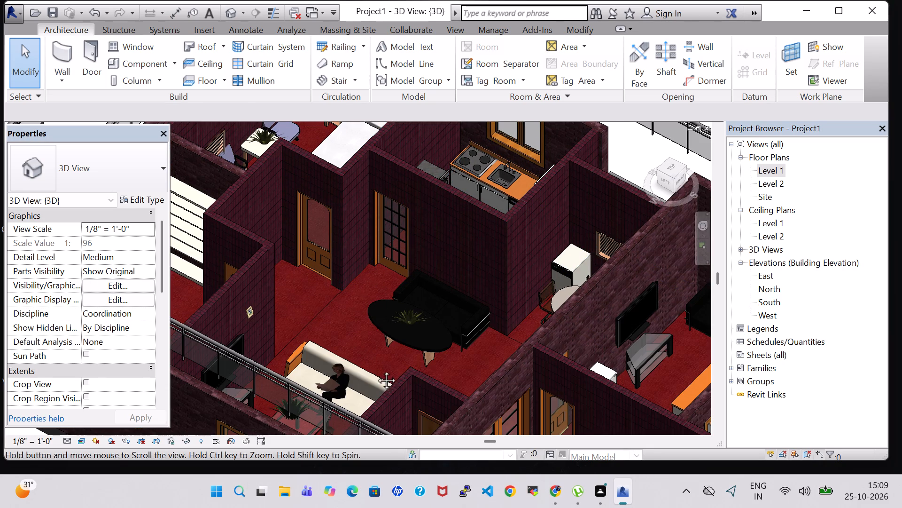
pyautogui.keyDown('shift'); pyautogui.moveTo(326, 317); pyautogui.dragTo(422, 341, button='middle'); pyautogui.keyUp('shift')
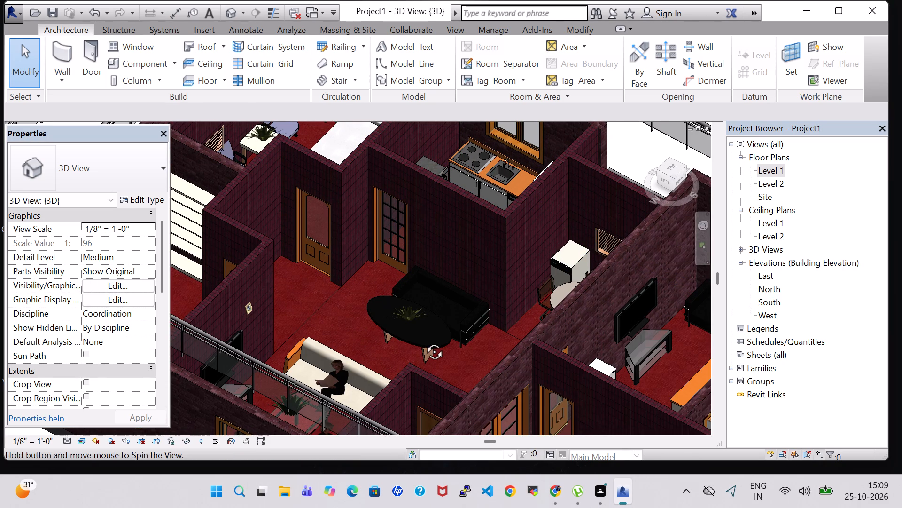
pyautogui.moveTo(631, 412); pyautogui.dragTo(615, 393, button='middle')
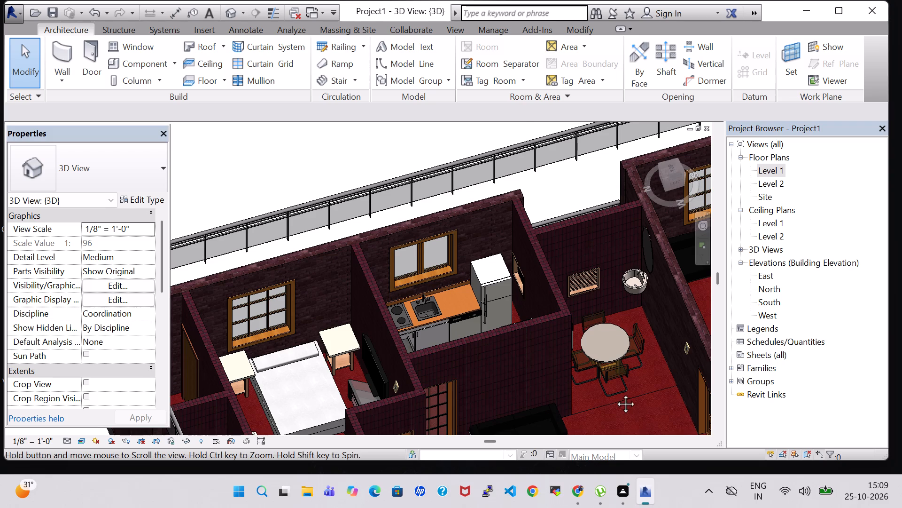
pyautogui.moveTo(615, 393); pyautogui.dragTo(586, 342, button='middle')
pyautogui.moveTo(604, 365); pyautogui.dragTo(570, 265, button='middle')
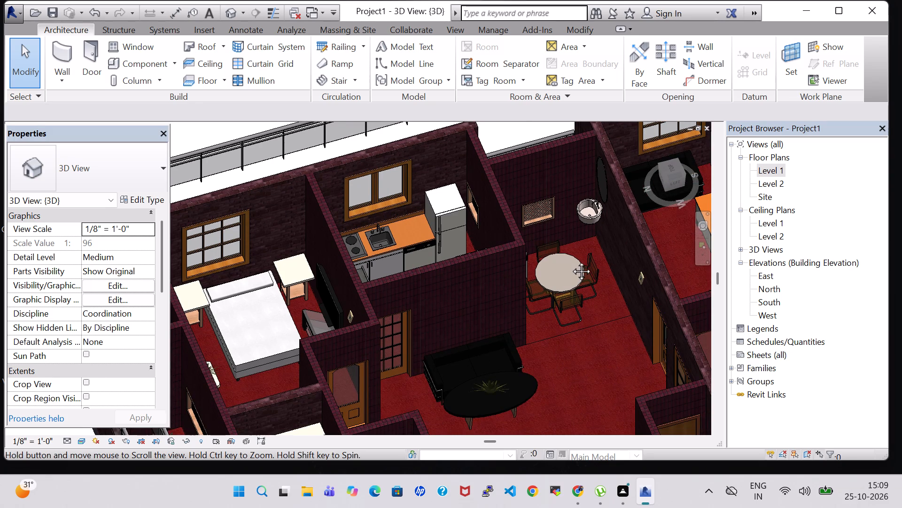
pyautogui.keyDown('shift'); pyautogui.moveTo(556, 263); pyautogui.dragTo(562, 311, button='middle'); pyautogui.keyUp('shift')
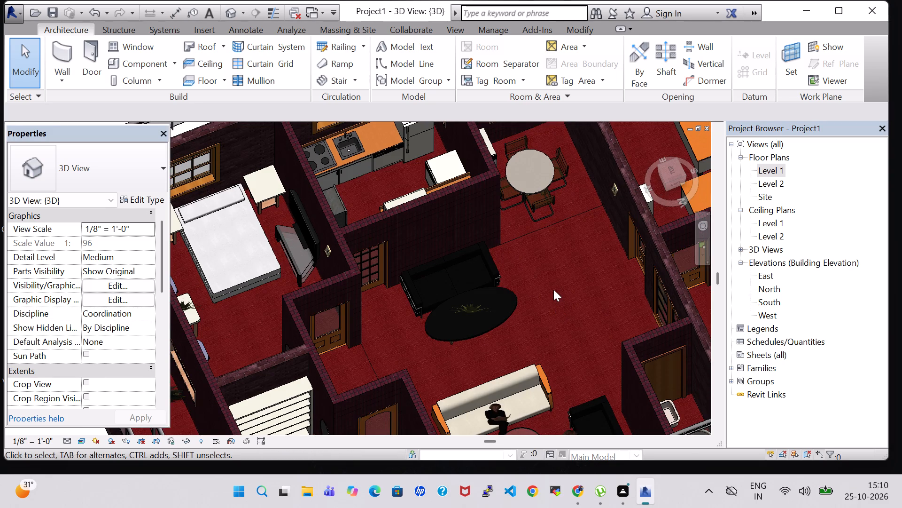
pyautogui.moveTo(560, 262); pyautogui.dragTo(530, 224, button='middle')
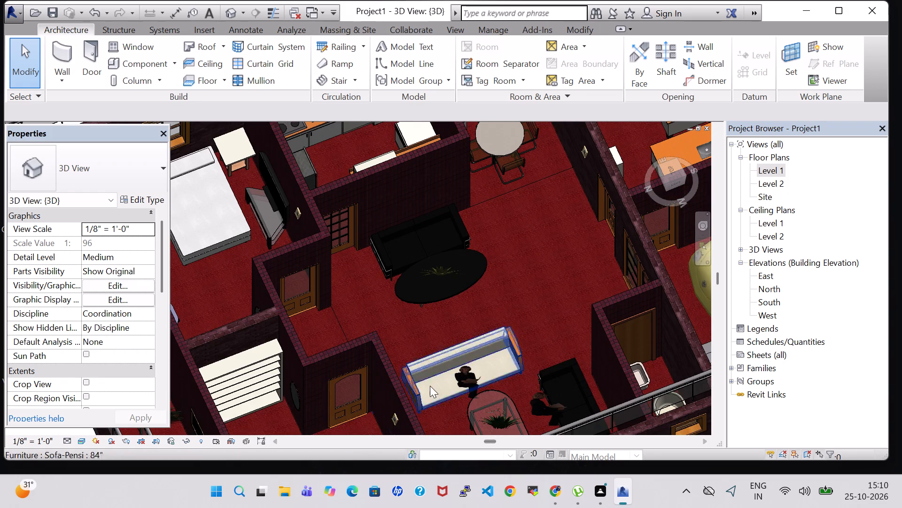
pyautogui.click(540, 407)
pyautogui.press('space')
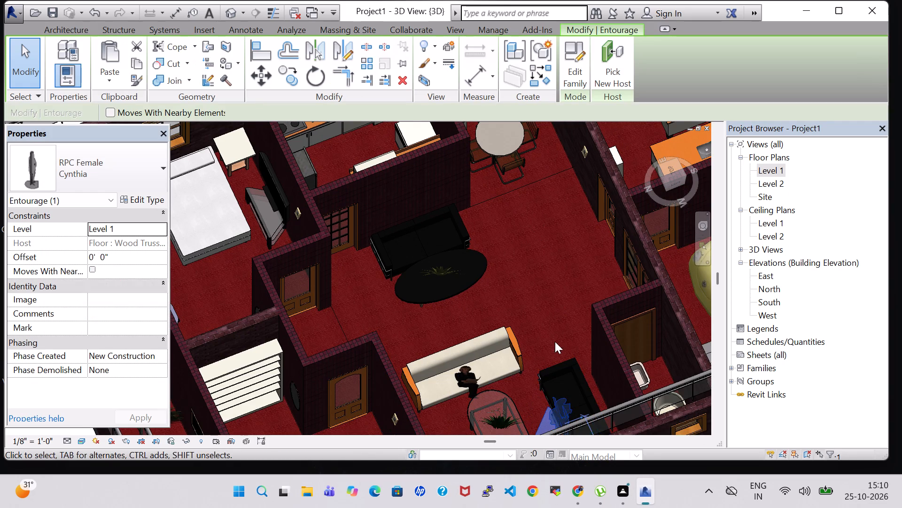
pyautogui.press('space')
pyautogui.click(555, 298)
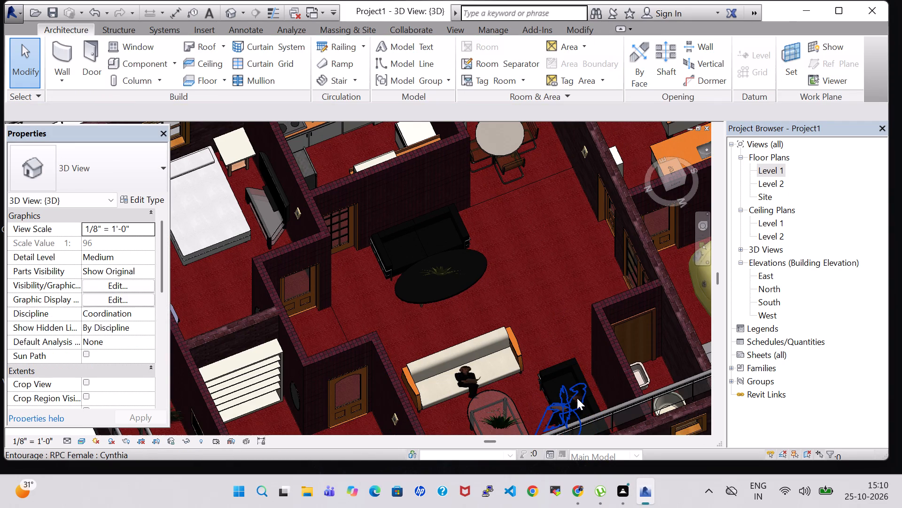
# Nudge the female figure on the T.V. lounge's black south sofa toward the coffee table.
pyautogui.click(576, 399)
pyautogui.press('Left')
pyautogui.press('Left')
pyautogui.press('Left')
pyautogui.press('Left')
pyautogui.press('Left')
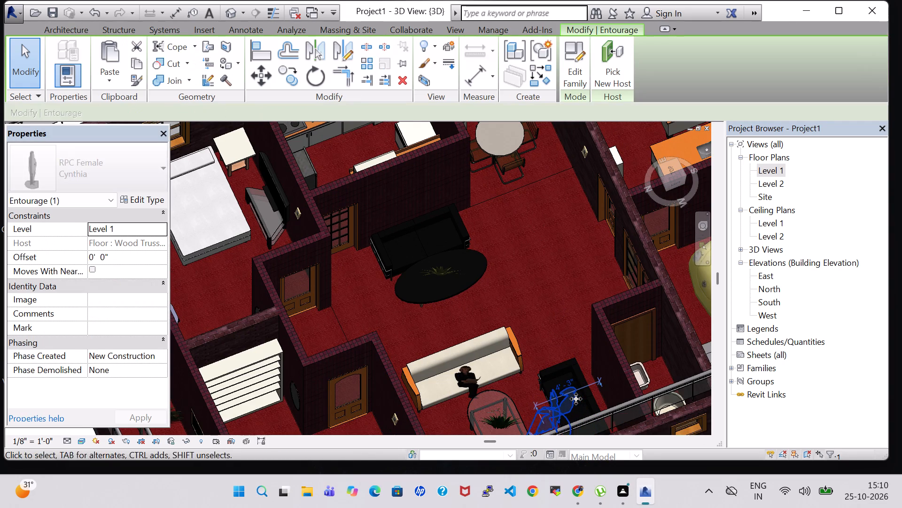
pyautogui.press('Left')
pyautogui.press('Left')
pyautogui.click(542, 276)
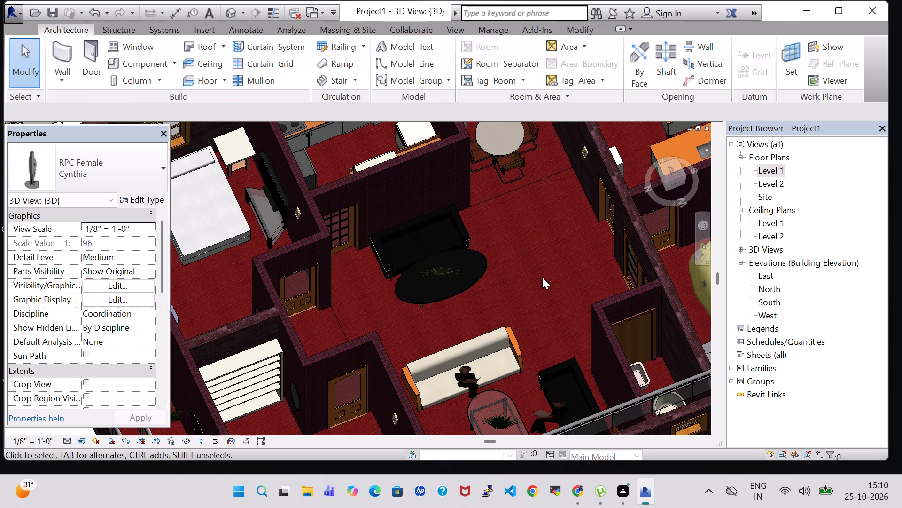
# Nudge the female figure on the black south sofa slightly back, away from the coffee table, onto the seat.
pyautogui.press('Right')
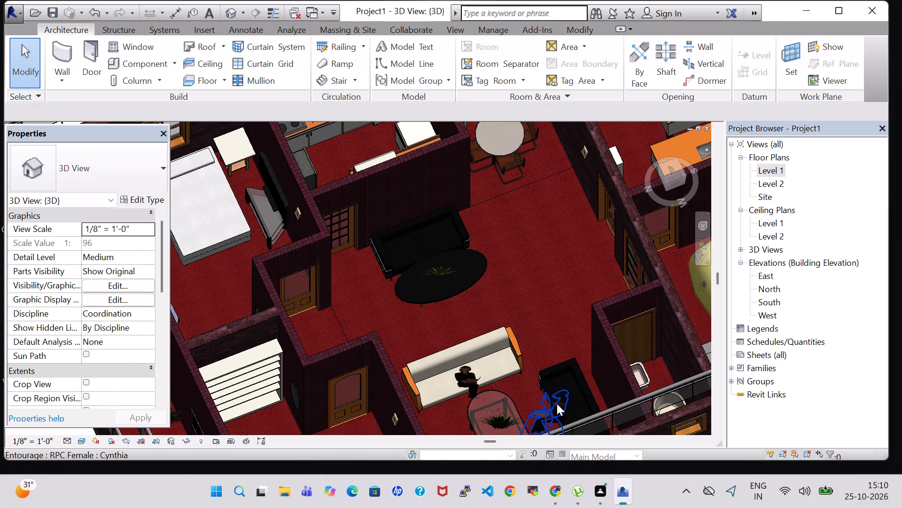
pyautogui.click(557, 408)
pyautogui.press('Right')
pyautogui.press('Right')
pyautogui.press('Right')
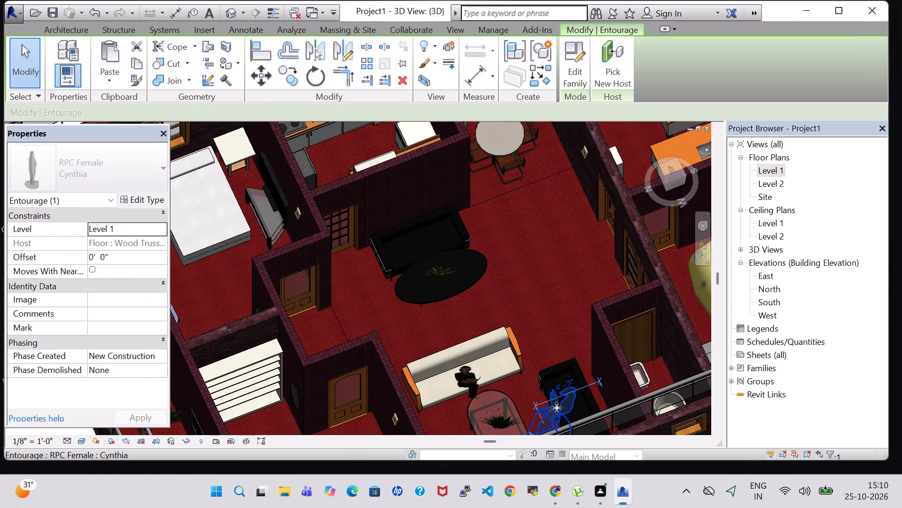
pyautogui.press('Right')
pyautogui.click(548, 338)
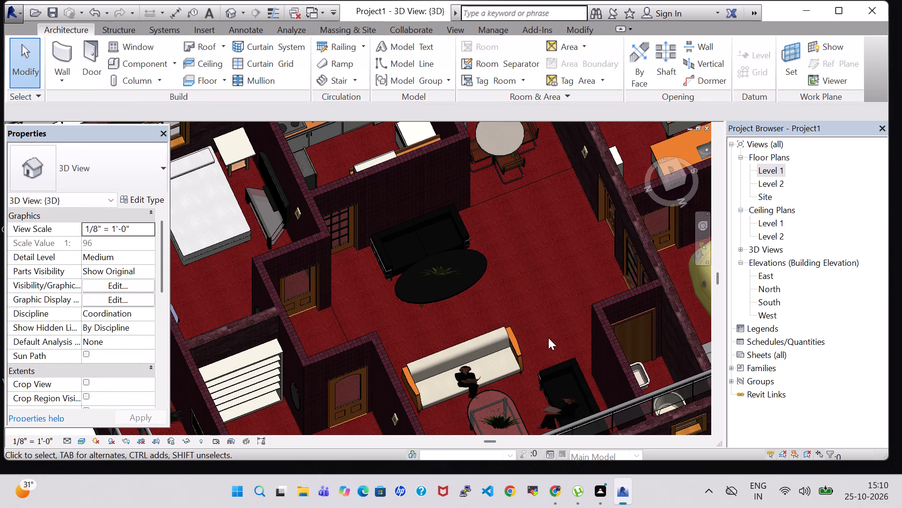
# Examine the whole furnished house in 3D from several angles, including the garage side and the front.
pyautogui.scroll(-2, 552, 305)
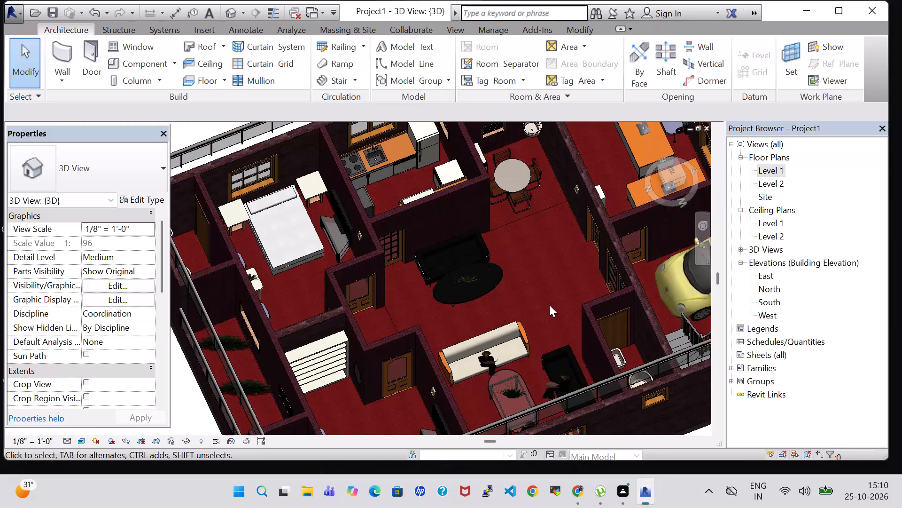
pyautogui.scroll(-2, 555, 285)
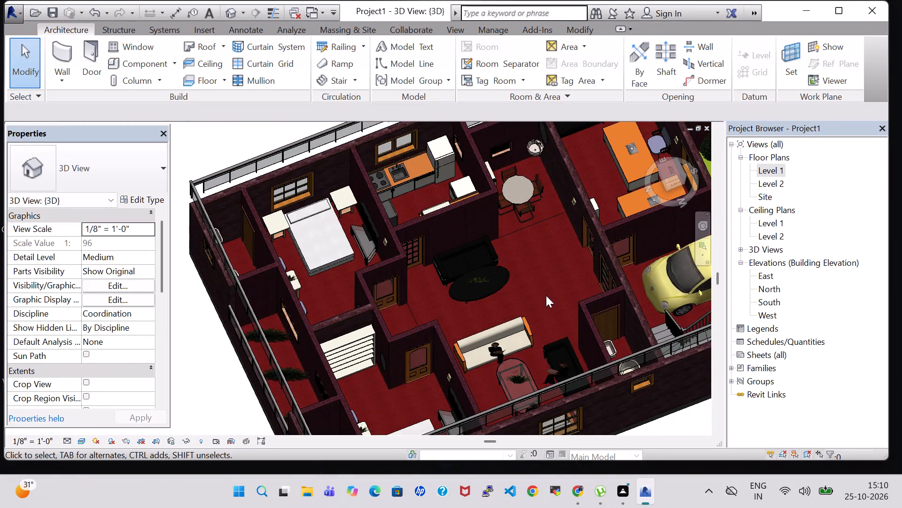
pyautogui.keyDown('shift'); pyautogui.moveTo(538, 301); pyautogui.dragTo(468, 292, button='middle'); pyautogui.keyUp('shift')
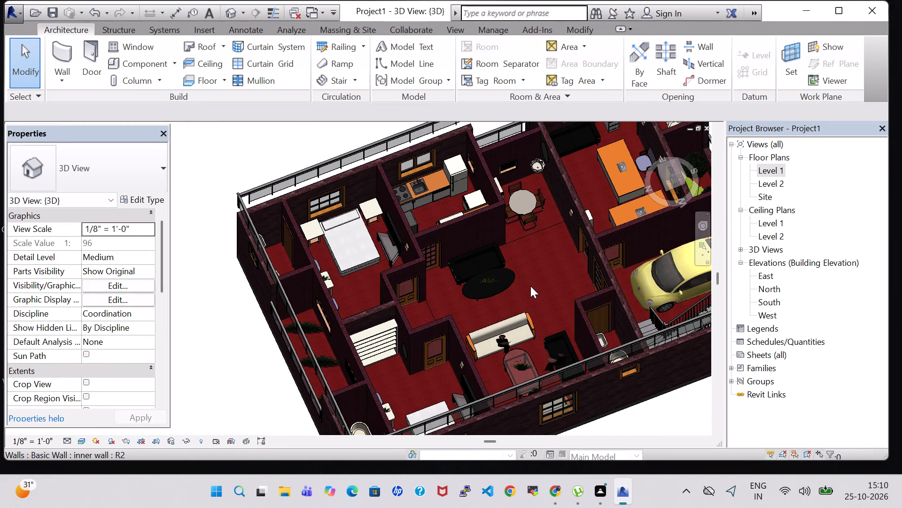
pyautogui.keyDown('shift'); pyautogui.moveTo(474, 259); pyautogui.dragTo(428, 240, button='middle'); pyautogui.keyUp('shift')
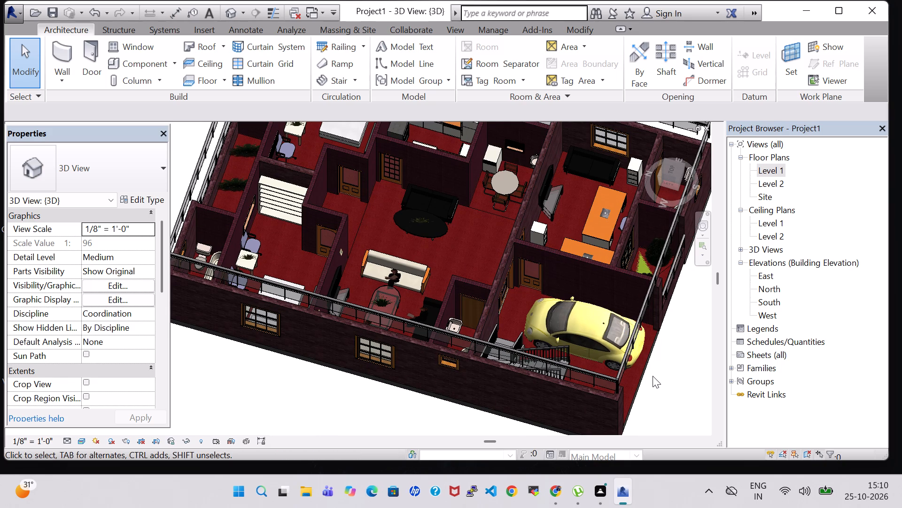
pyautogui.keyDown('shift'); pyautogui.middleClick(631, 379); pyautogui.keyUp('shift')
pyautogui.keyDown('shift'); pyautogui.moveTo(631, 379); pyautogui.dragTo(559, 333, button='middle'); pyautogui.keyUp('shift')
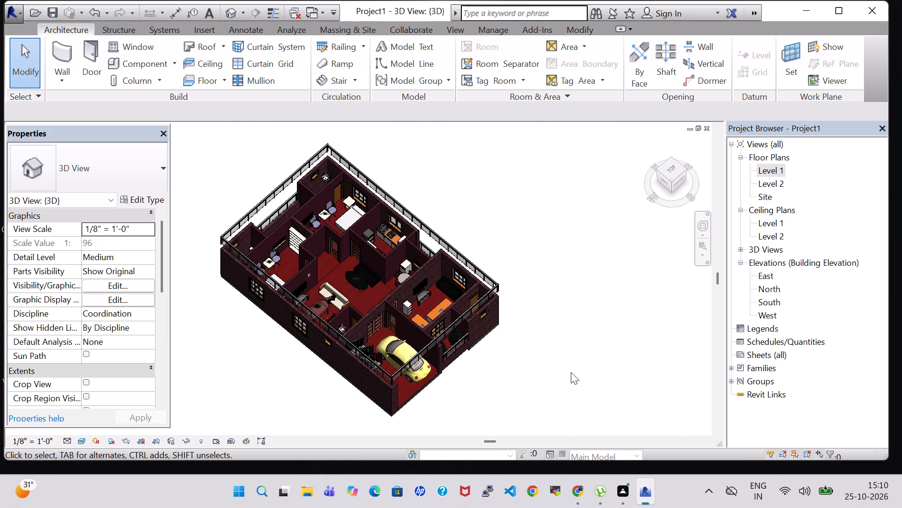
pyautogui.keyDown('shift'); pyautogui.moveTo(508, 376); pyautogui.dragTo(389, 321, button='middle'); pyautogui.keyUp('shift')
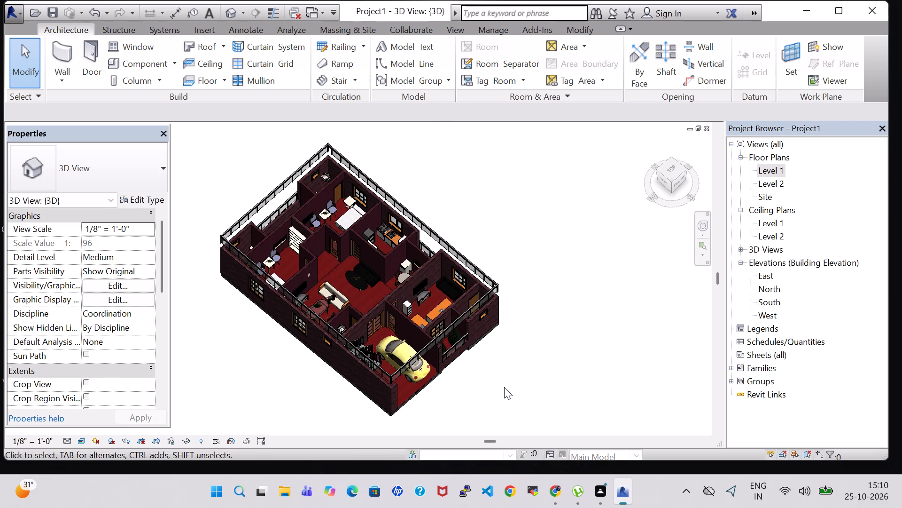
pyautogui.keyDown('shift'); pyautogui.moveTo(471, 363); pyautogui.dragTo(512, 304, button='middle'); pyautogui.keyUp('shift')
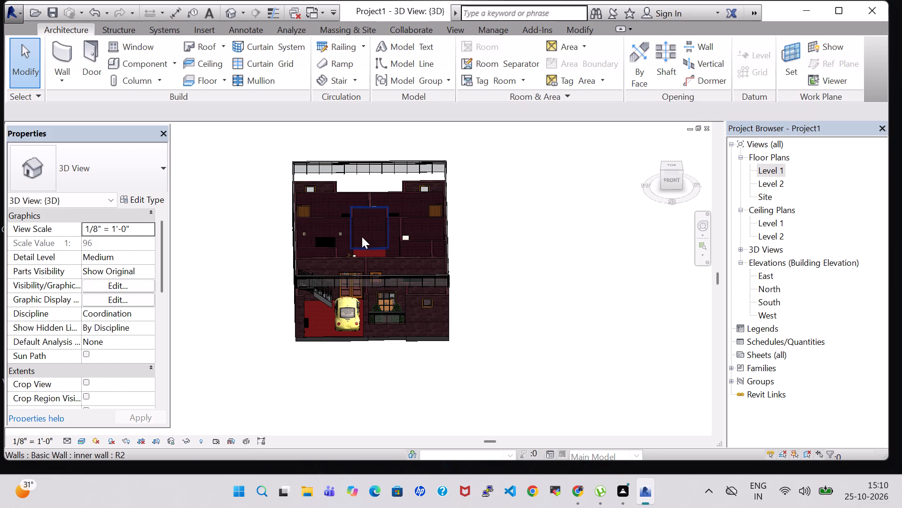
# Turn on the Roofs category in the 3D view's visibility/graphic overrides.
pyautogui.scroll(2, 362, 237)
pyautogui.write('VV')
pyautogui.click(210, 260)
pyautogui.press('r')
pyautogui.scroll(-2, 212, 267)
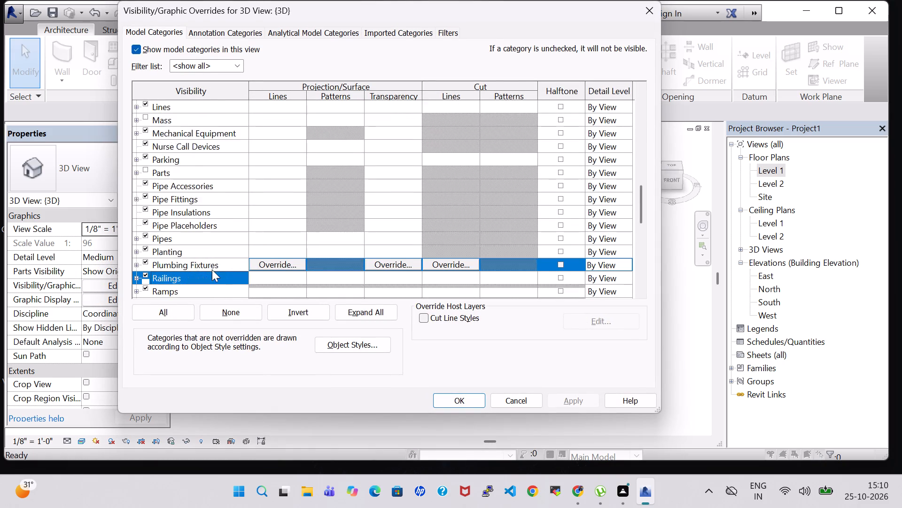
pyautogui.scroll(-4, 212, 270)
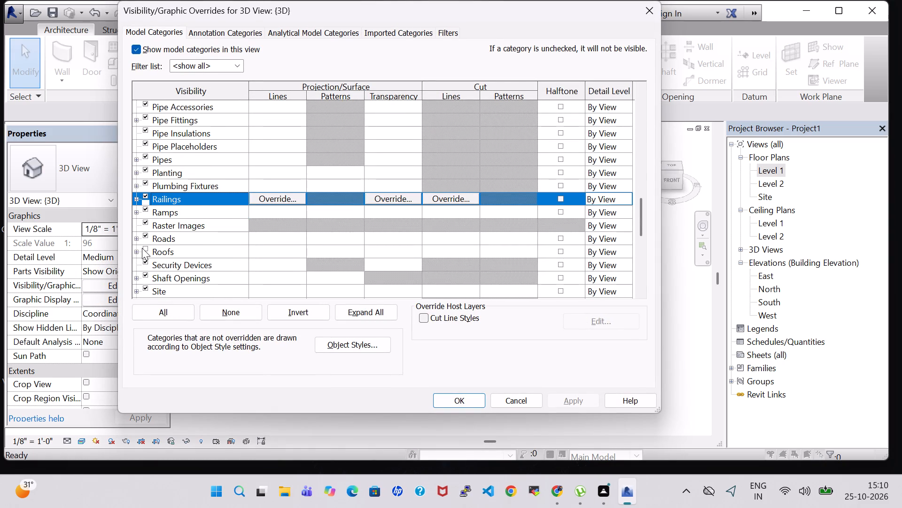
pyautogui.click(146, 248)
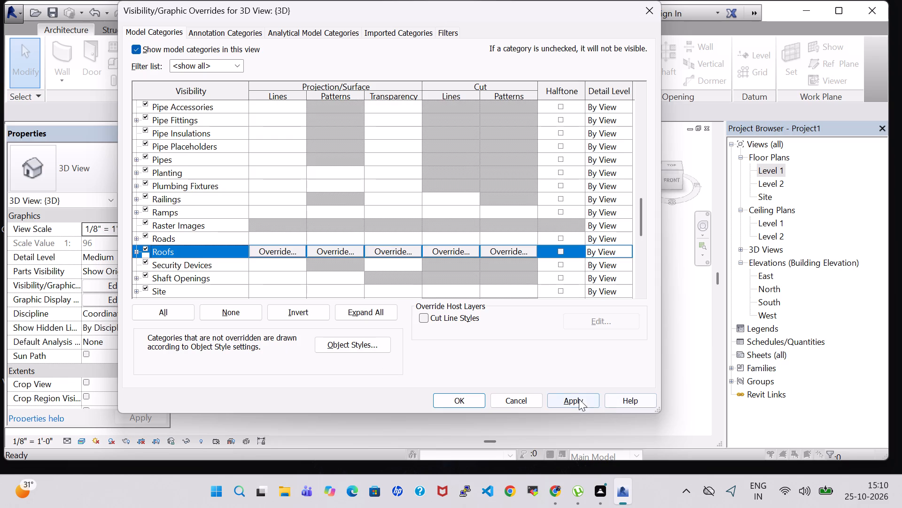
pyautogui.click(573, 399)
pyautogui.click(452, 399)
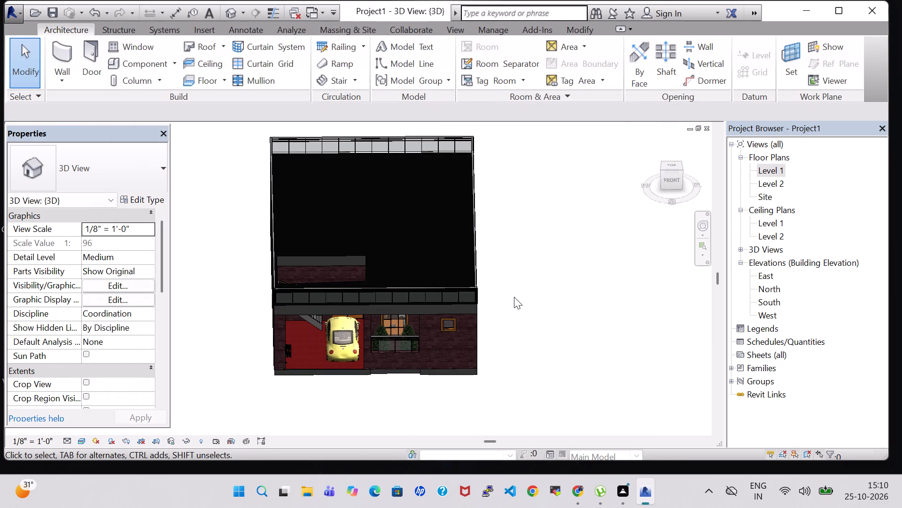
# Examine the roofed house exterior in 3D from several angles, including the roof railings, porch and front facade.
pyautogui.keyDown('shift'); pyautogui.moveTo(514, 297); pyautogui.dragTo(505, 256, button='middle'); pyautogui.keyUp('shift')
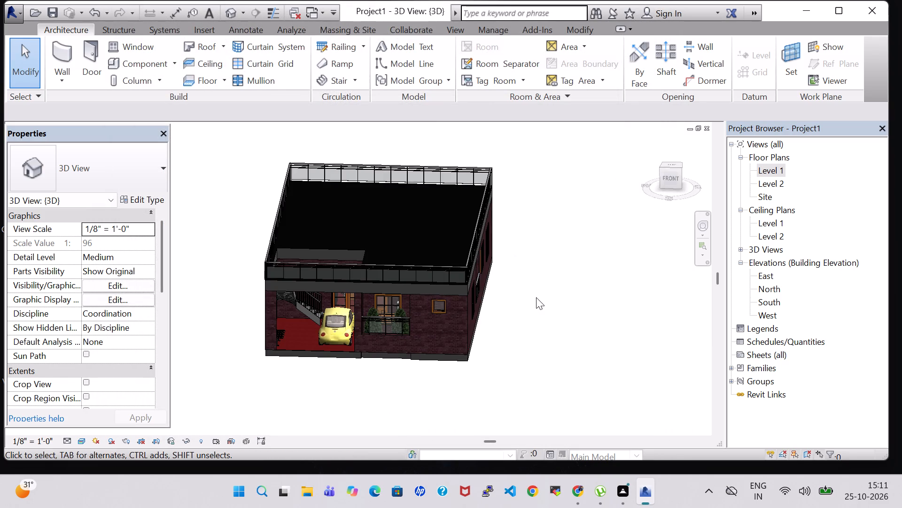
pyautogui.keyDown('shift'); pyautogui.moveTo(536, 297); pyautogui.dragTo(537, 234, button='middle'); pyautogui.keyUp('shift')
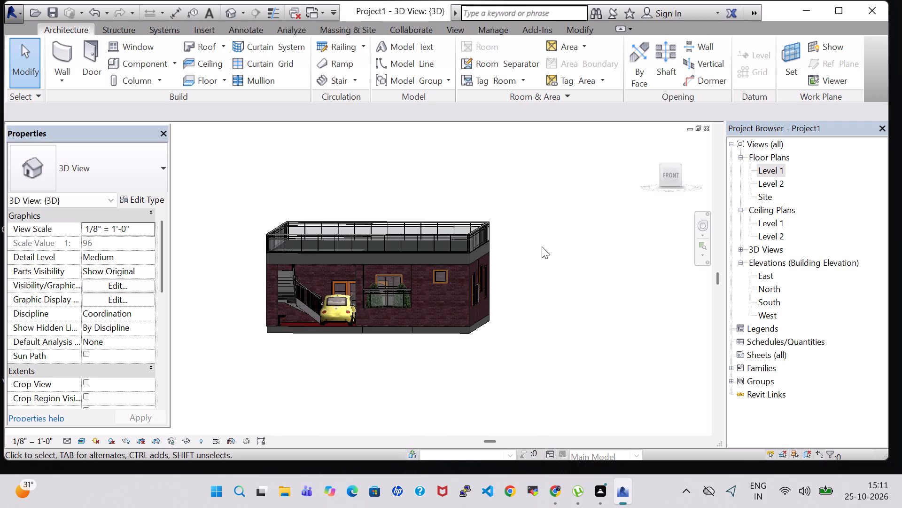
pyautogui.keyDown('shift'); pyautogui.moveTo(528, 228); pyautogui.dragTo(559, 281, button='middle'); pyautogui.keyUp('shift')
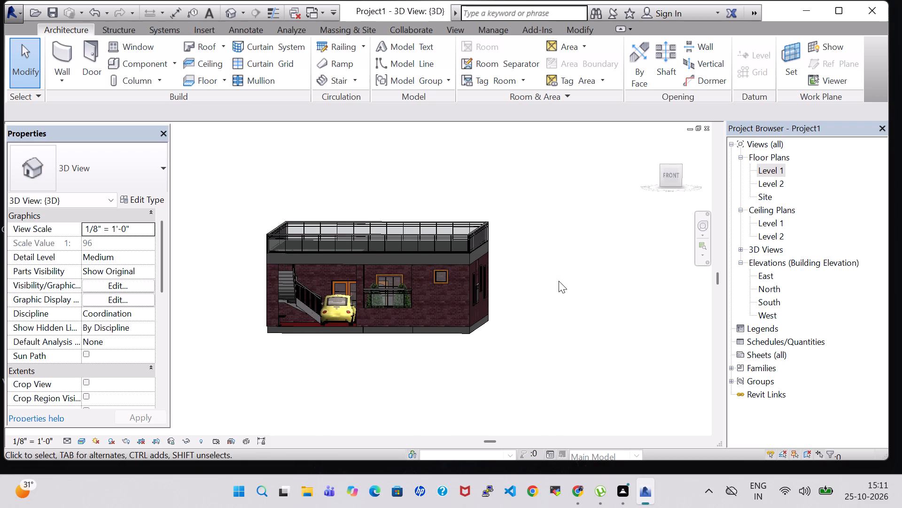
pyautogui.keyDown('shift'); pyautogui.moveTo(618, 285); pyautogui.dragTo(576, 287, button='middle'); pyautogui.keyUp('shift')
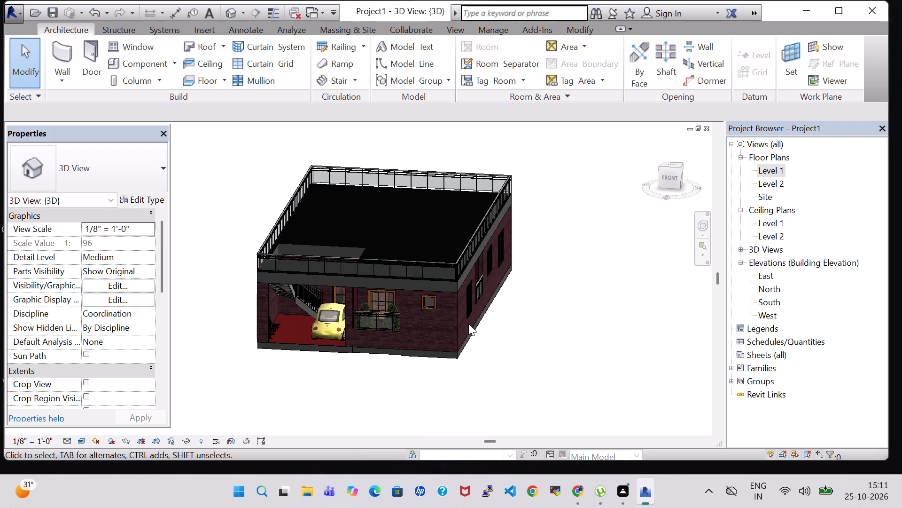
pyautogui.keyDown('shift'); pyautogui.moveTo(419, 389); pyautogui.dragTo(452, 390, button='middle'); pyautogui.keyUp('shift')
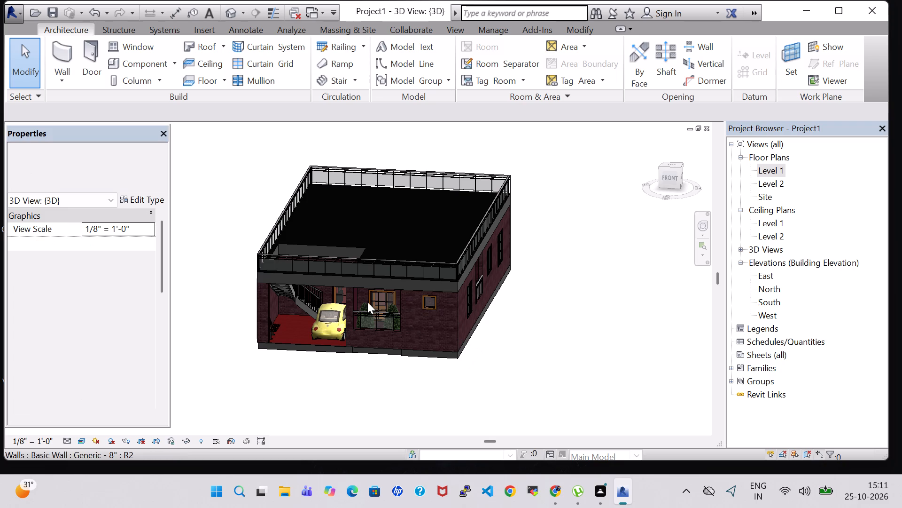
pyautogui.scroll(2, 367, 302)
pyautogui.scroll(2, 536, 347)
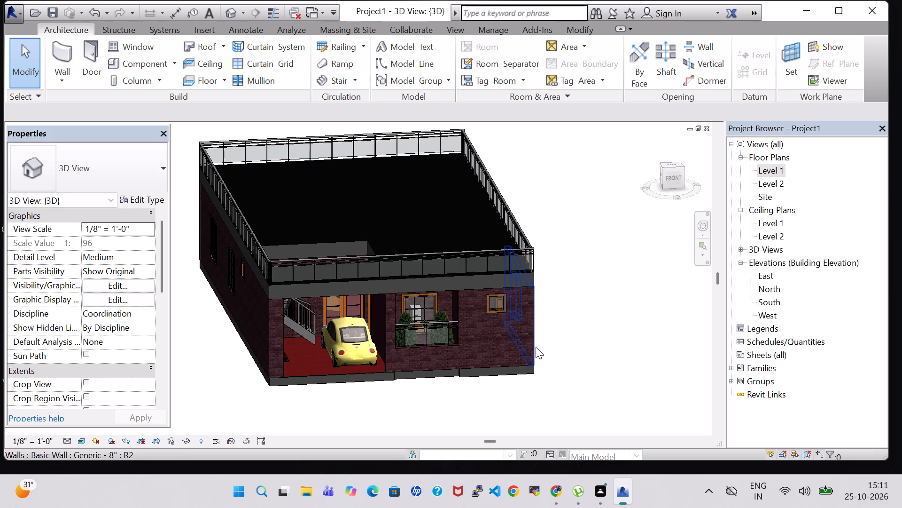
pyautogui.click(615, 319)
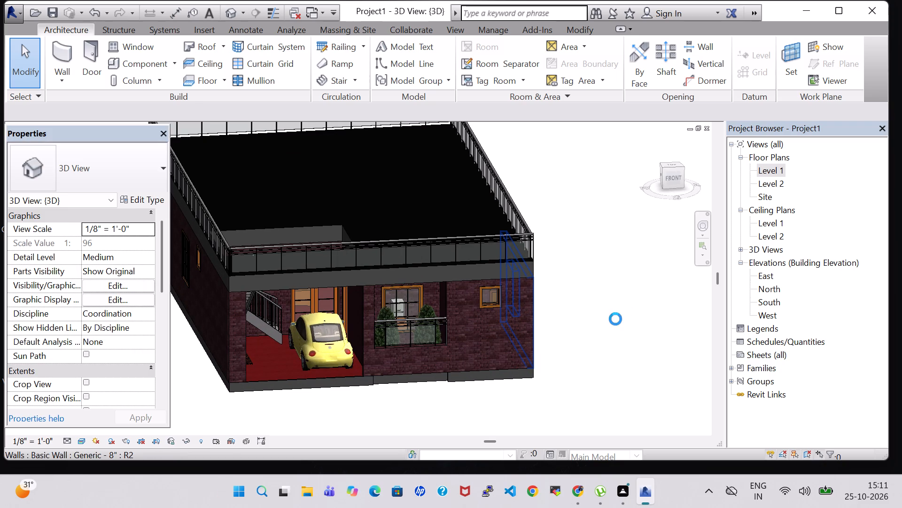
pyautogui.scroll(-1, 564, 311)
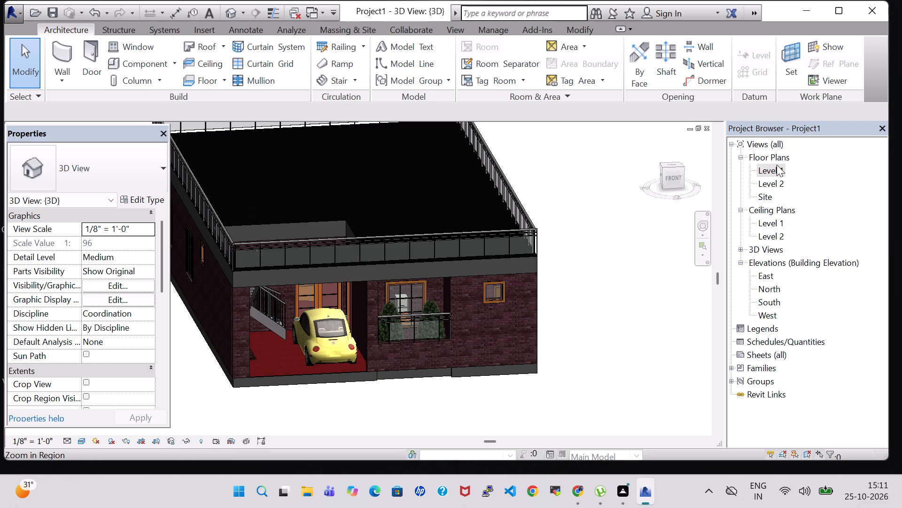
# In the Level 1 floor plan, nudge the northwest bathroom's BATH tag north and west, clear of the bathroom fixtures.
pyautogui.doubleClick(777, 169)
pyautogui.scroll(-3, 516, 242)
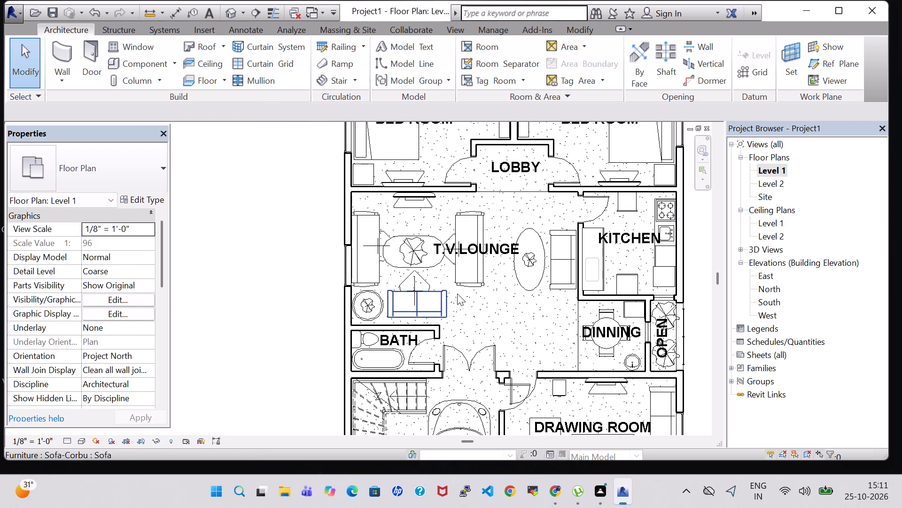
pyautogui.scroll(-5, 494, 286)
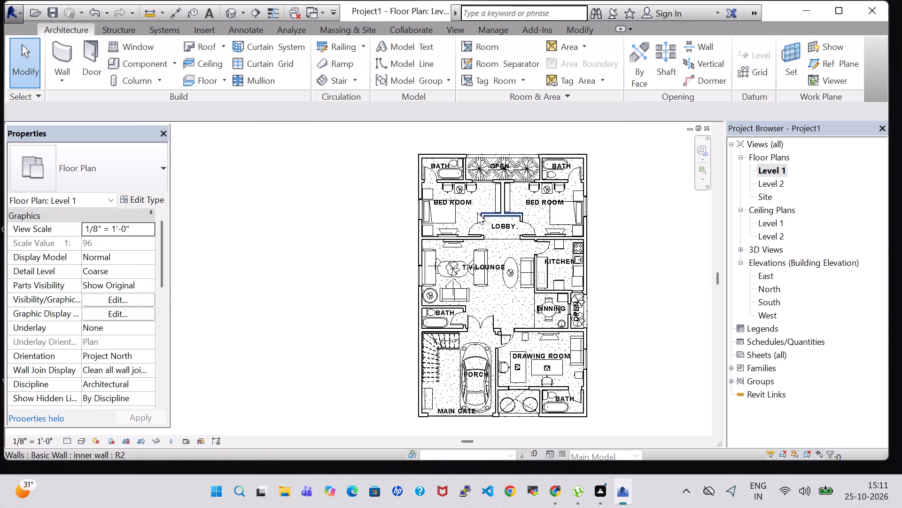
pyautogui.click(378, 168)
pyautogui.scroll(2, 437, 175)
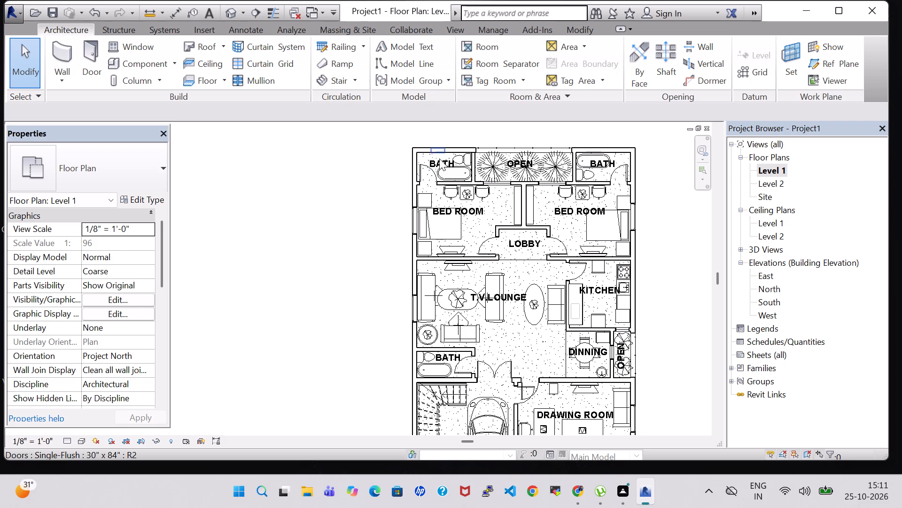
pyautogui.scroll(6, 440, 167)
pyautogui.click(444, 153)
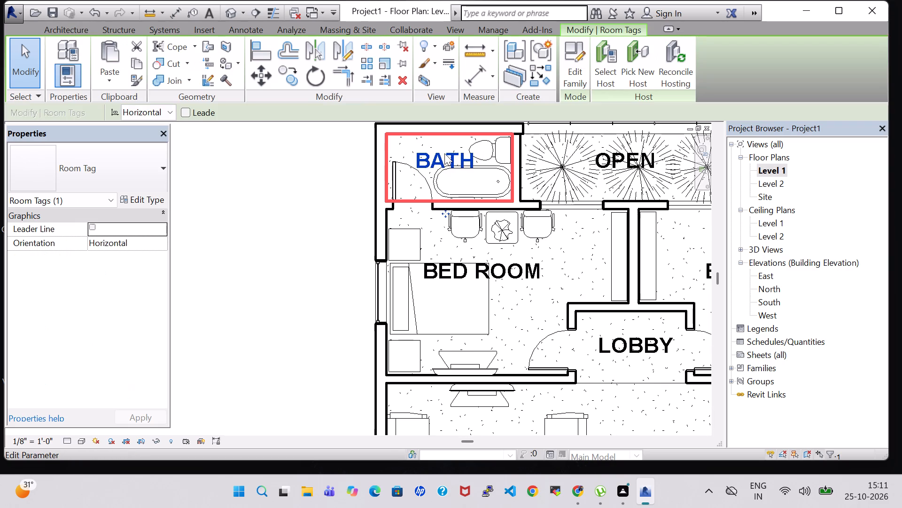
pyautogui.press('Up')
pyautogui.press('Up')
pyautogui.press('Up')
pyautogui.press('Up')
pyautogui.press('Left')
pyautogui.press('Left')
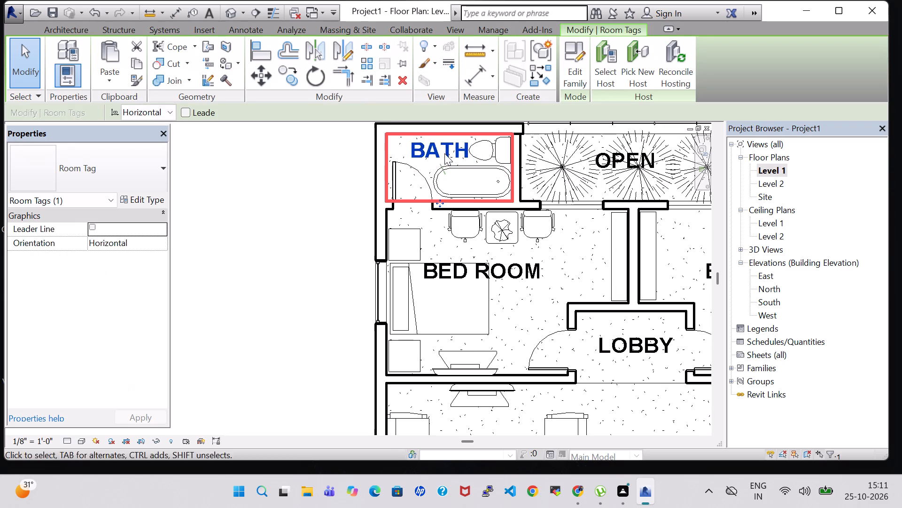
pyautogui.press('Left')
pyautogui.press('Left')
pyautogui.click(275, 218)
# Nudge the west bedroom's BED ROOM tag east and slightly south.
pyautogui.scroll(-2, 276, 219)
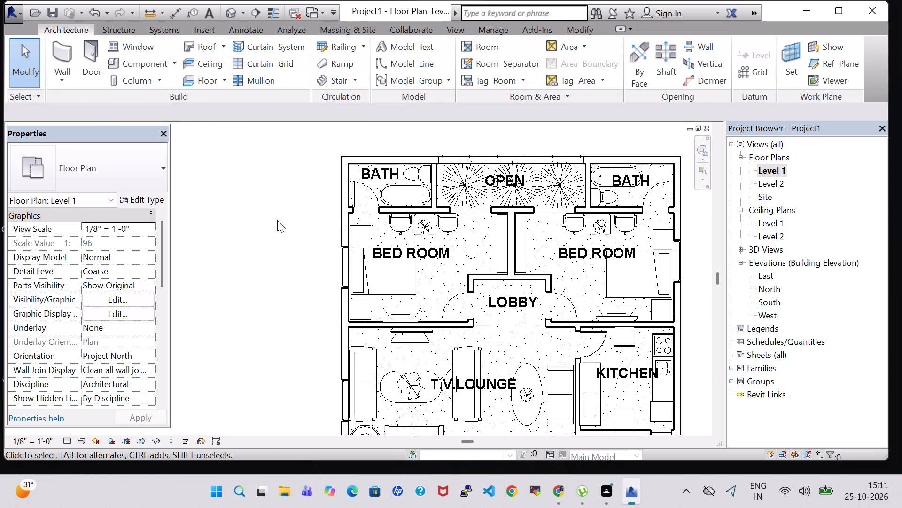
pyautogui.scroll(-3, 277, 220)
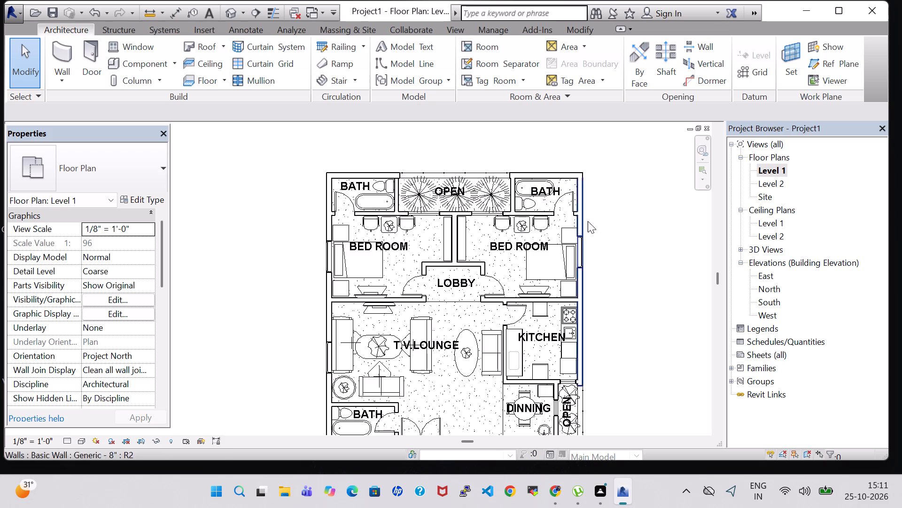
pyautogui.click(392, 249)
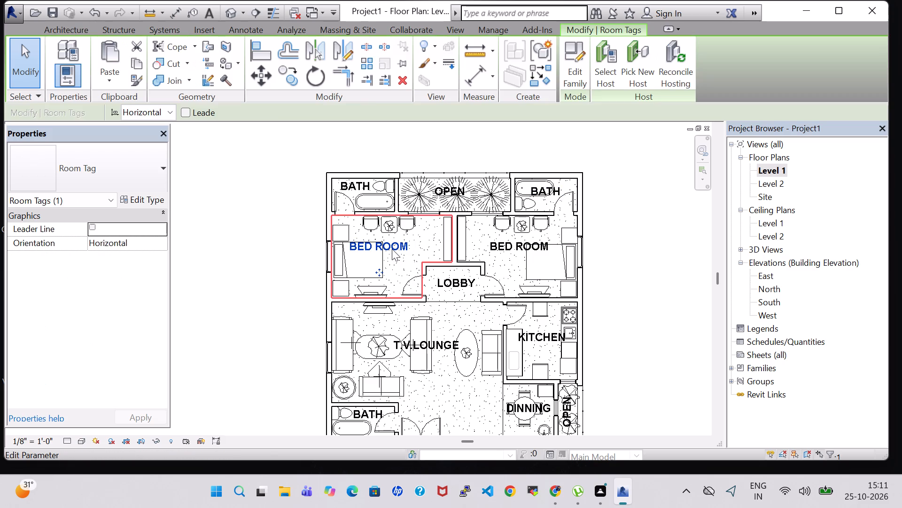
pyautogui.press('Right')
pyautogui.press('Right')
pyautogui.press('Right')
pyautogui.press('Down')
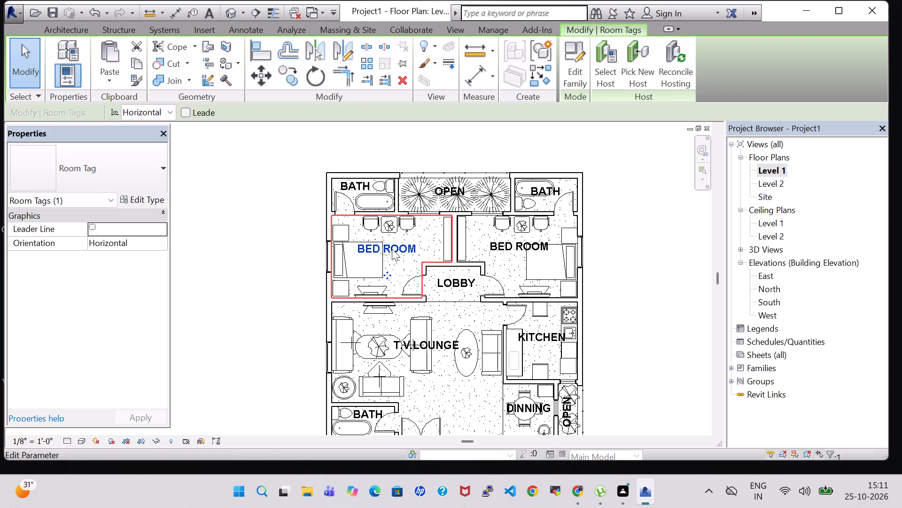
# Nudge the east bedroom's BED ROOM tag east and slightly south.
pyautogui.click(510, 247)
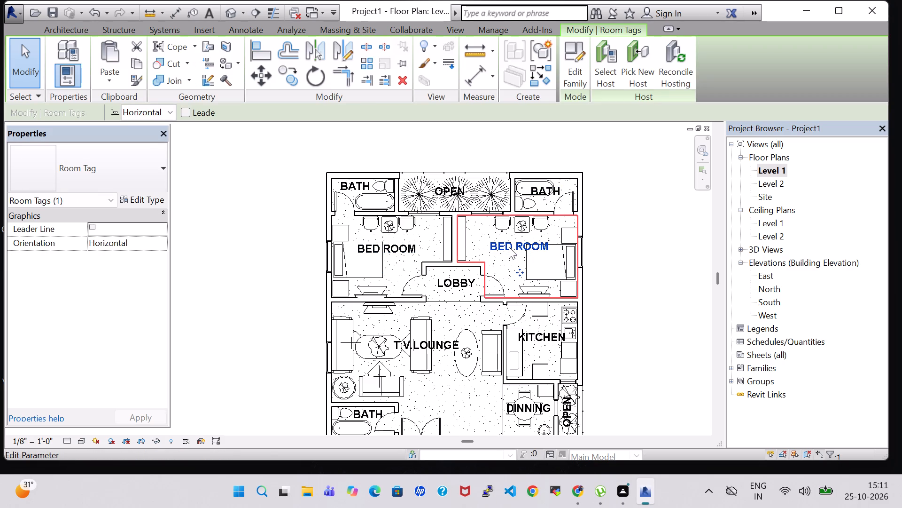
pyautogui.press('Down')
pyautogui.press('Down')
pyautogui.press('Down')
pyautogui.press('Right')
pyautogui.press('Right')
pyautogui.press('Right')
pyautogui.press('Right')
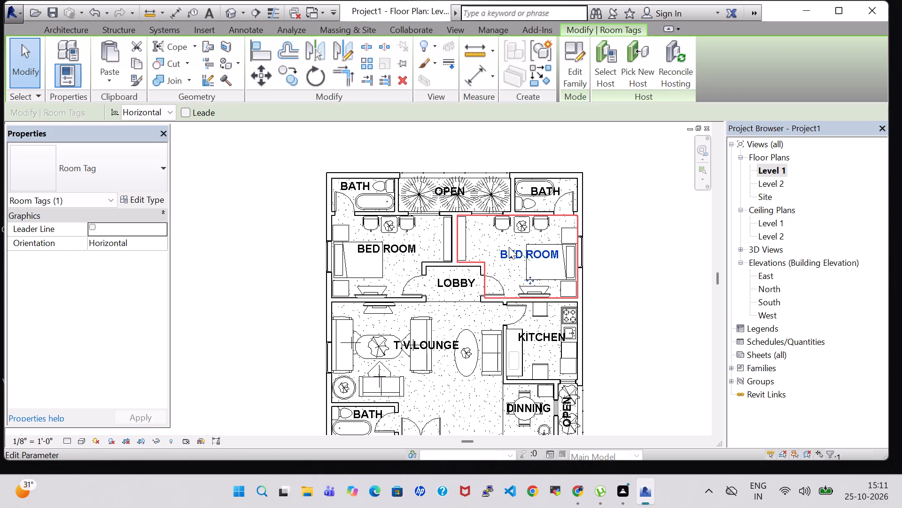
pyautogui.press('Right')
pyautogui.press('Up')
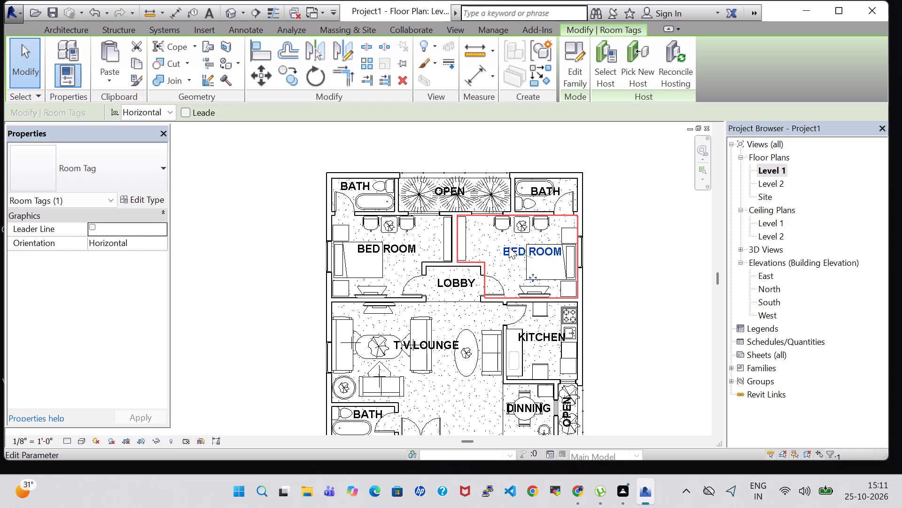
pyautogui.click(660, 238)
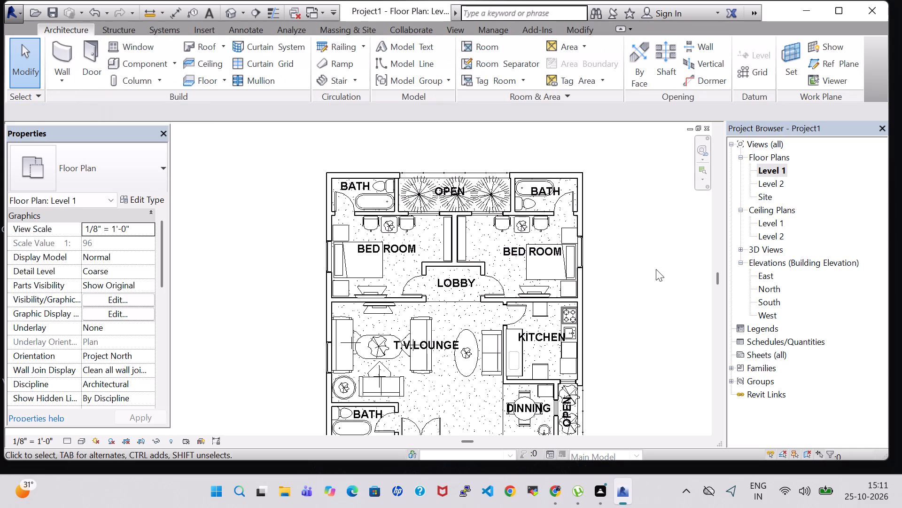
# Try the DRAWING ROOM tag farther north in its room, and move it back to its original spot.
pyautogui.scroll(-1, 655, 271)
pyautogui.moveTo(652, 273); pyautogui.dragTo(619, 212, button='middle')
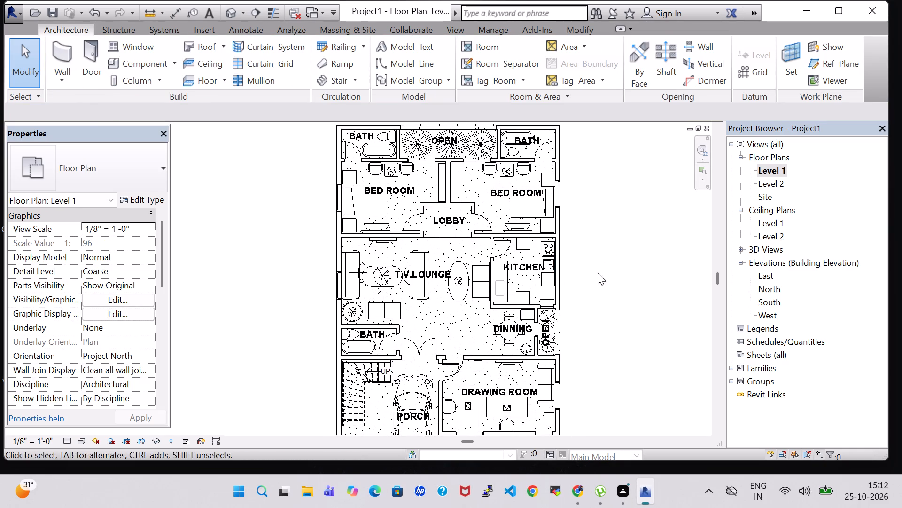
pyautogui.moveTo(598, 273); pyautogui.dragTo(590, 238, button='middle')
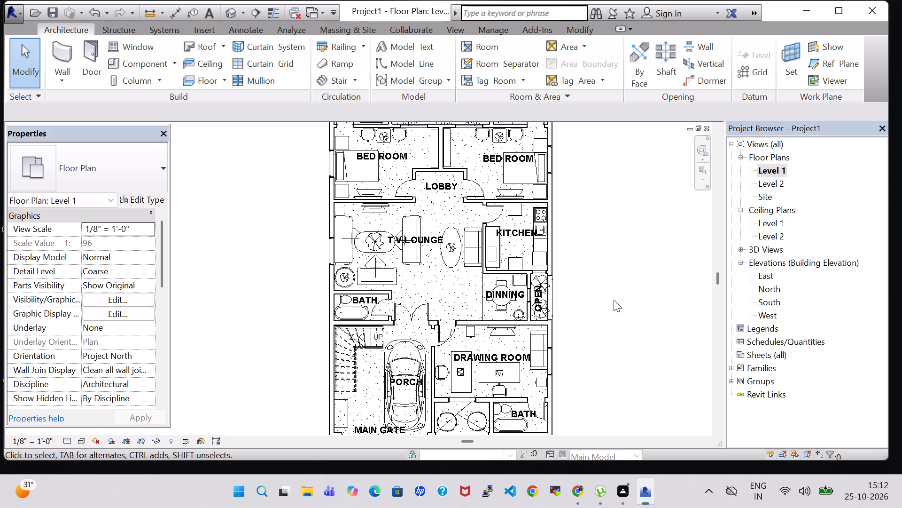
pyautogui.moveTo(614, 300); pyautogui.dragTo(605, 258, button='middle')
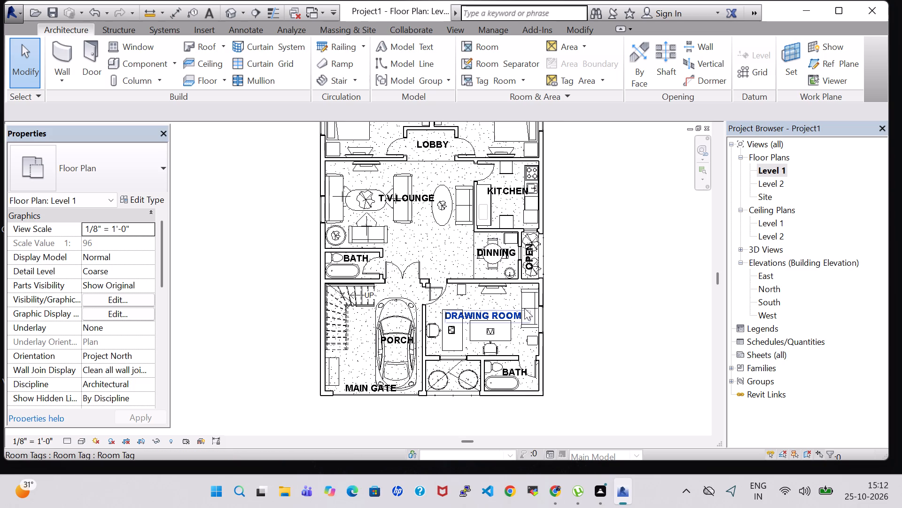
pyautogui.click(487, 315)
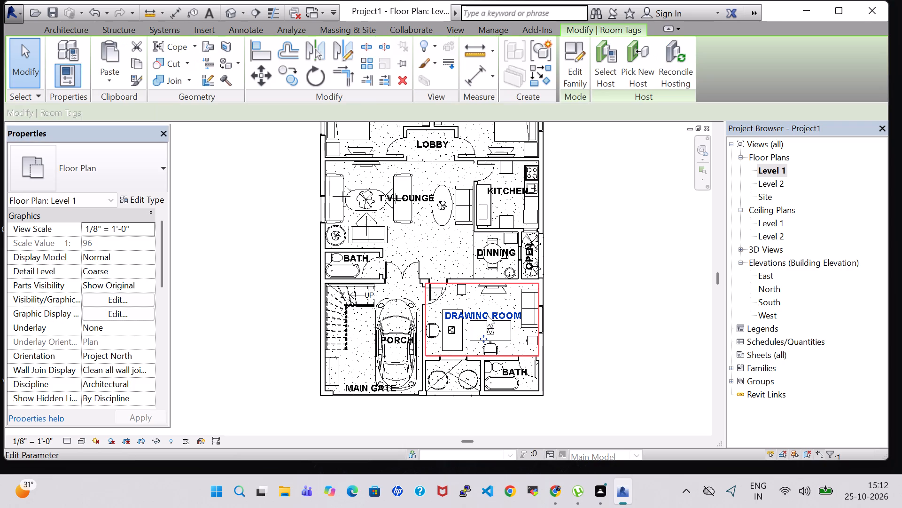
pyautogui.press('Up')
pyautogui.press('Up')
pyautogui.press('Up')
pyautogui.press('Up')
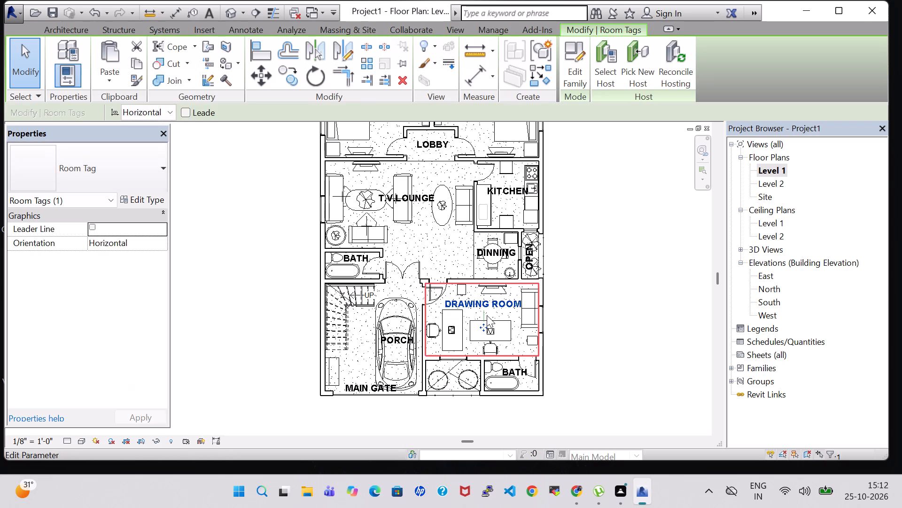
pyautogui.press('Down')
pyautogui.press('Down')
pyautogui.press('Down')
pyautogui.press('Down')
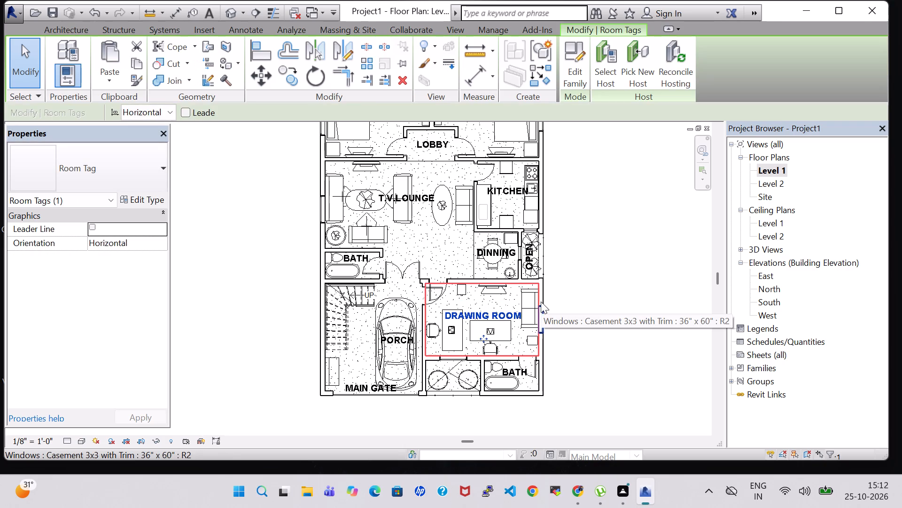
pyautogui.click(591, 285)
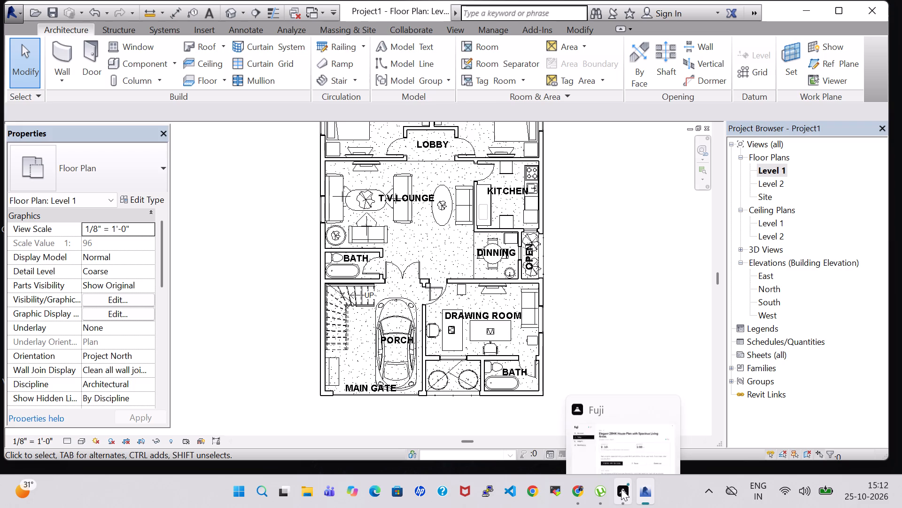
# Reopen the default 3D view of the house.
pyautogui.click(610, 246)
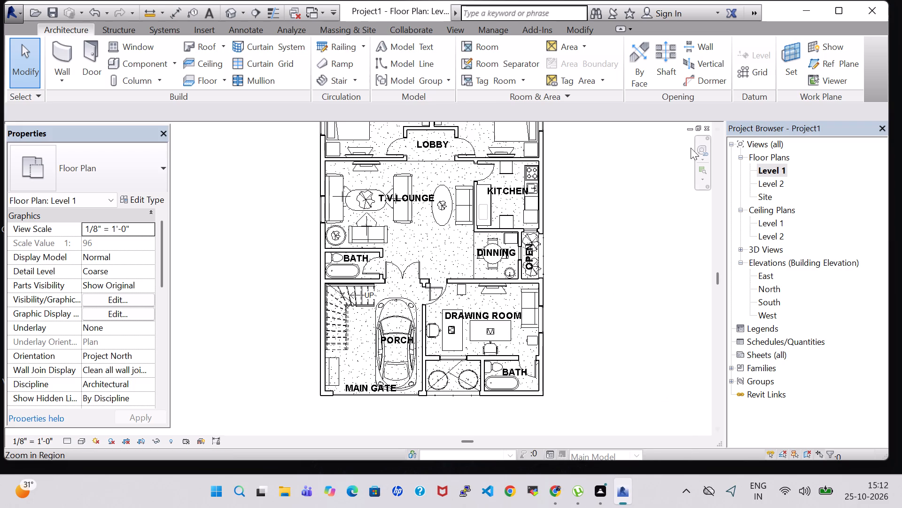
pyautogui.click(227, 16)
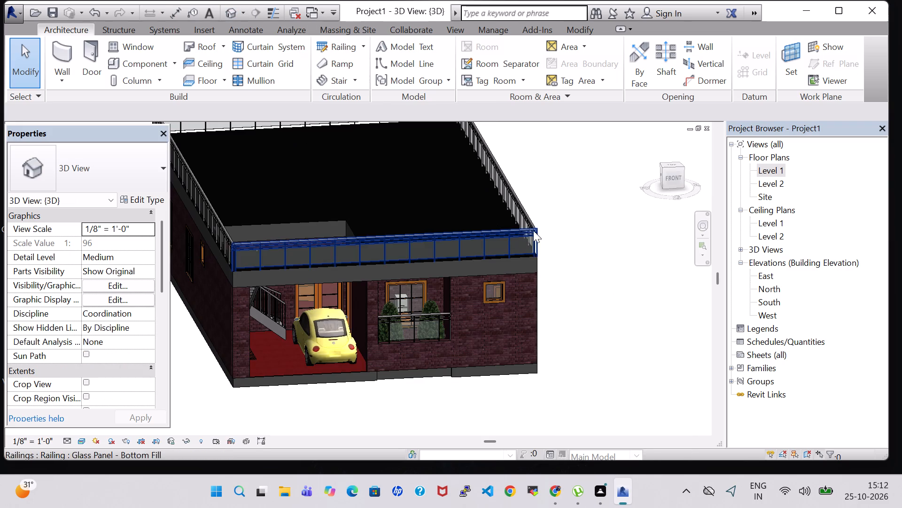
# Examine the house's front facade and roof railing in 3D, and look over the Level 1 furnished floor plan.
pyautogui.moveTo(564, 254); pyautogui.dragTo(554, 260, button='middle')
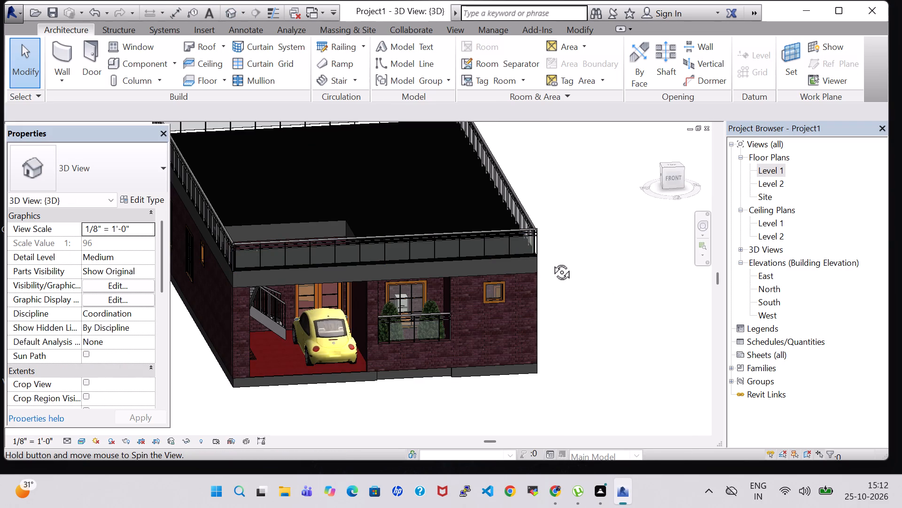
pyautogui.keyDown('shift'); pyautogui.moveTo(558, 279); pyautogui.dragTo(542, 284, button='middle'); pyautogui.keyUp('shift')
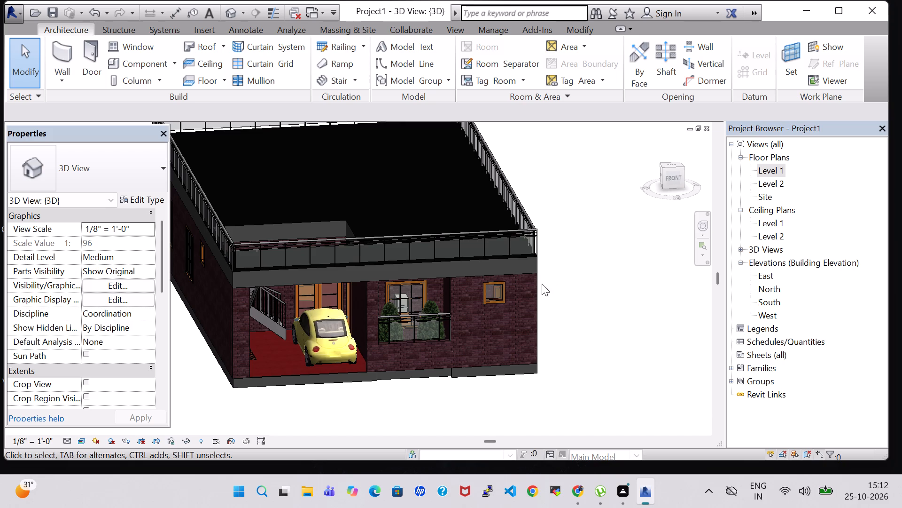
pyautogui.keyDown('shift'); pyautogui.moveTo(542, 284); pyautogui.dragTo(535, 285, button='middle'); pyautogui.keyUp('shift')
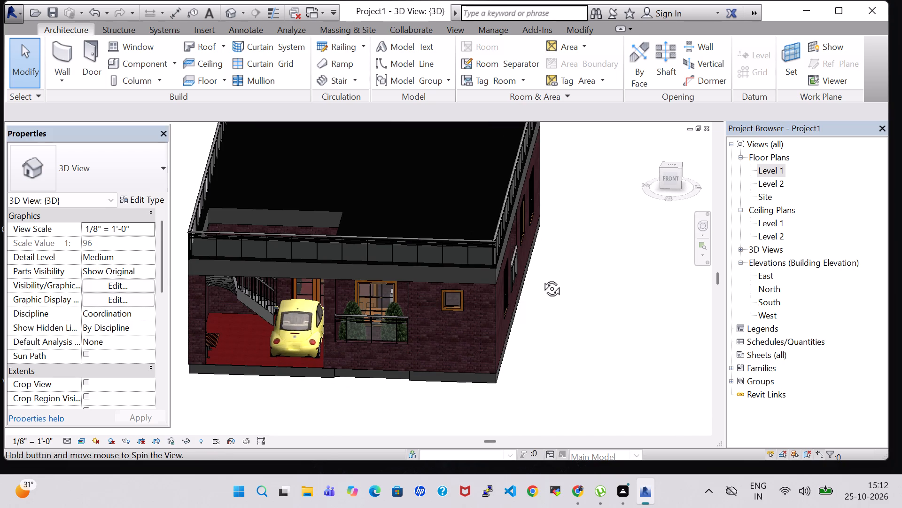
pyautogui.keyDown('shift'); pyautogui.moveTo(554, 357); pyautogui.dragTo(574, 311, button='middle'); pyautogui.keyUp('shift')
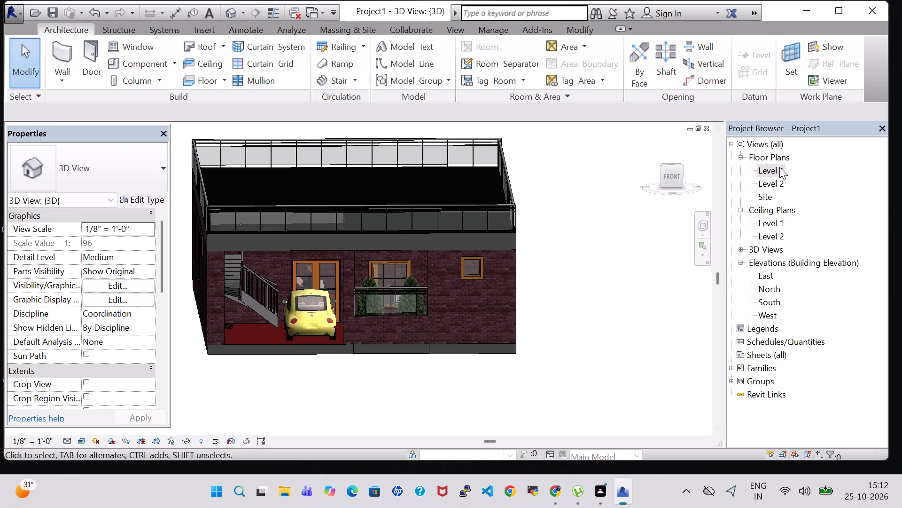
pyautogui.doubleClick(779, 167)
pyautogui.scroll(-3, 607, 269)
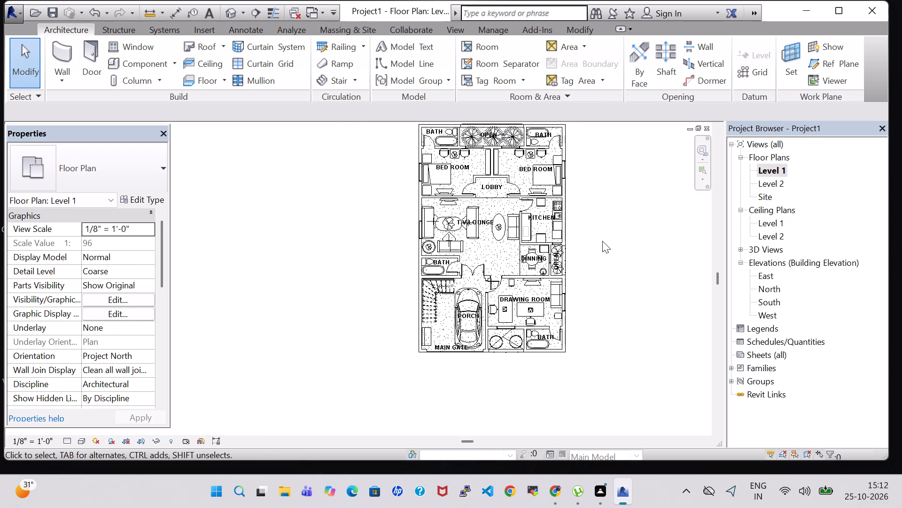
pyautogui.moveTo(602, 241); pyautogui.dragTo(531, 292, button='middle')
pyautogui.scroll(1, 527, 291)
pyautogui.moveTo(527, 291); pyautogui.dragTo(517, 280, button='middle')
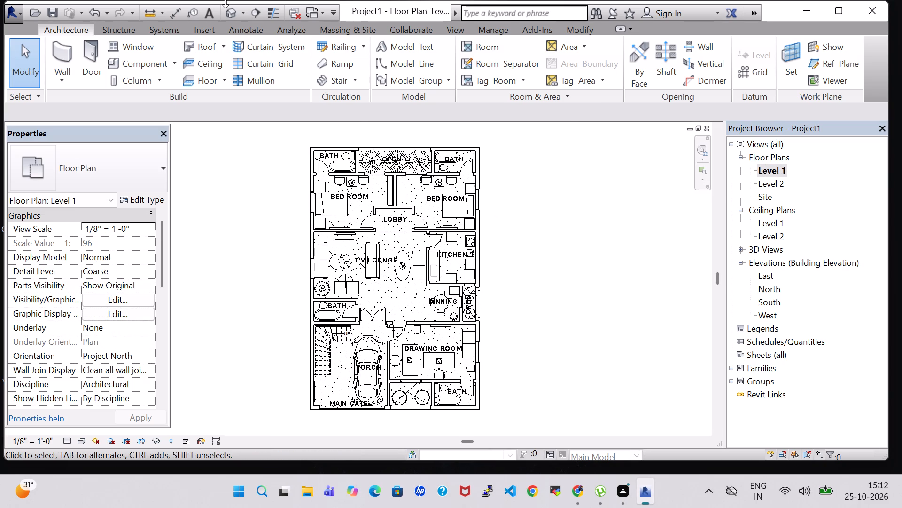
# Inspect the type properties of the rear Glass Panel - Bottom Fill roof railing in the 3D view.
pyautogui.click(235, 14)
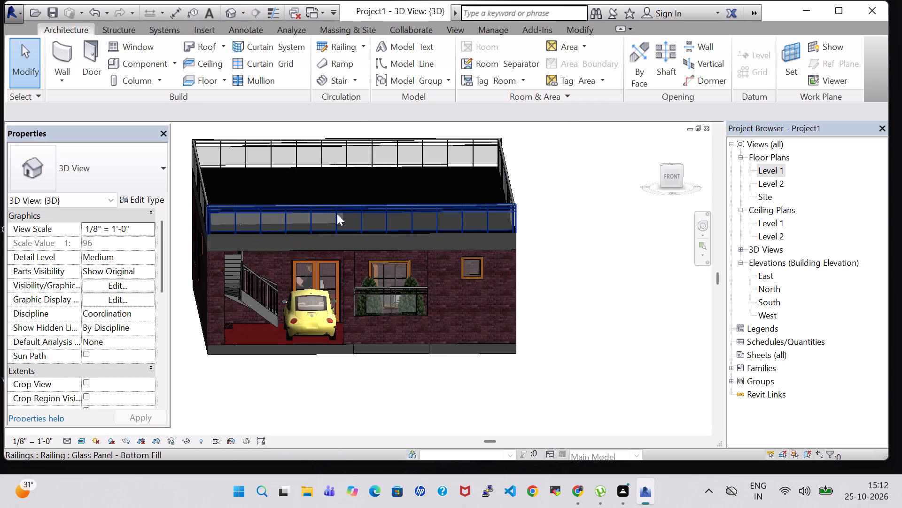
pyautogui.click(357, 139)
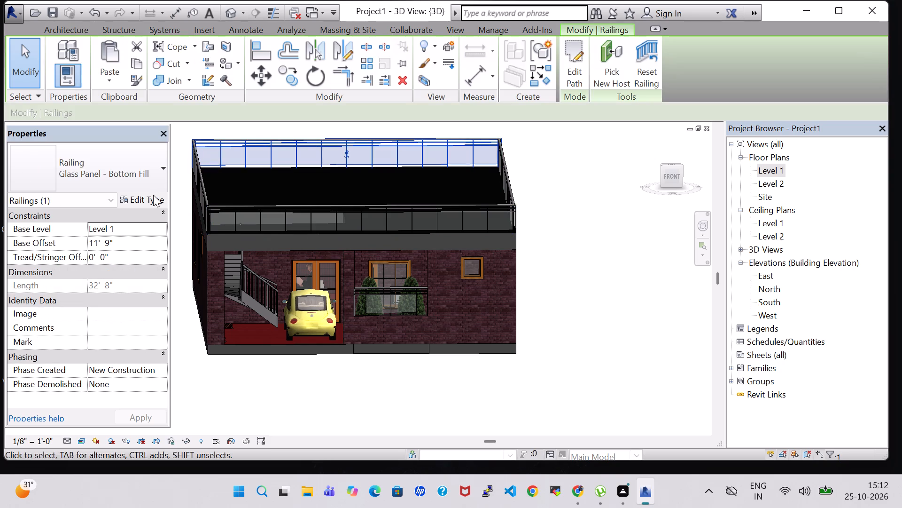
pyautogui.click(153, 195)
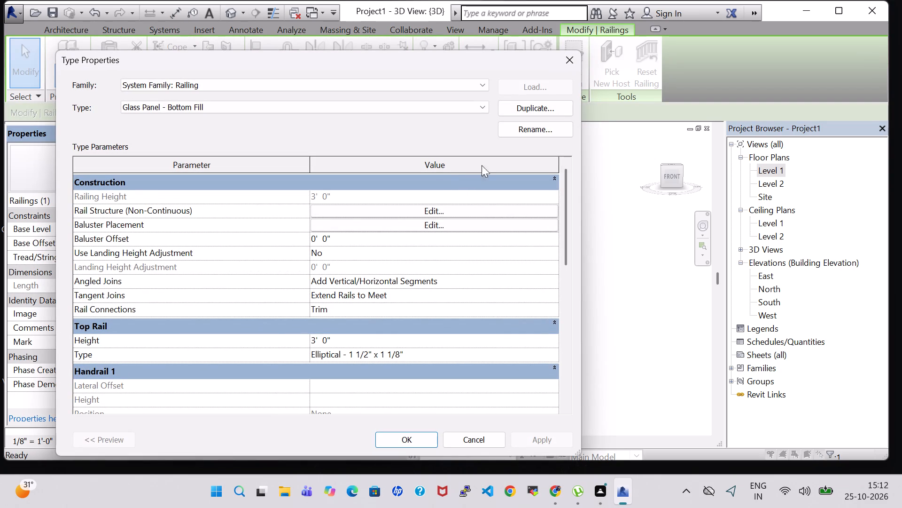
pyautogui.click(563, 60)
# On the Level 1 plan, set the west bedroom bed type's mattress material to Laminate, Linen, Matte.
pyautogui.doubleClick(770, 170)
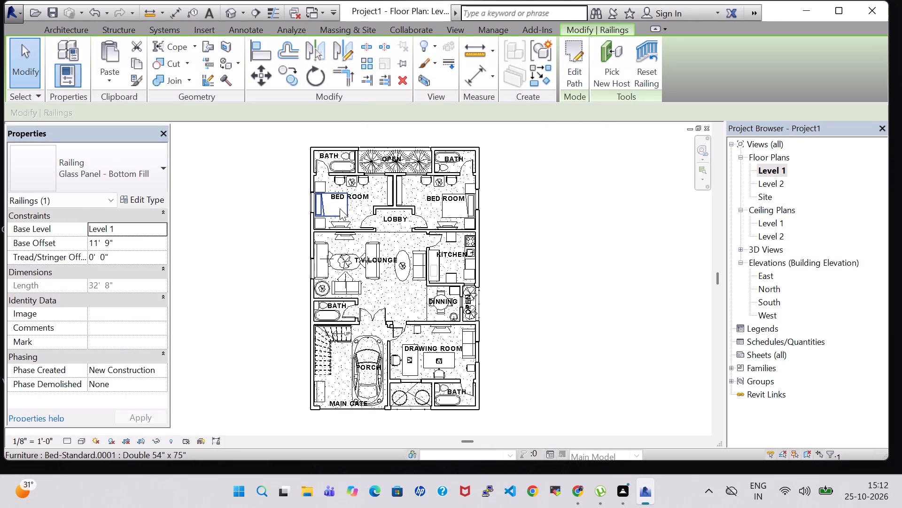
pyautogui.click(340, 209)
pyautogui.click(144, 199)
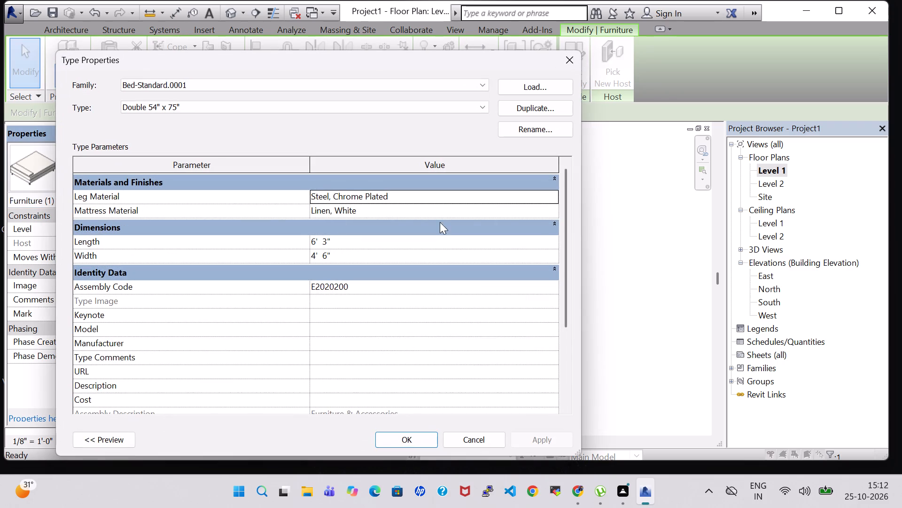
pyautogui.click(365, 211)
pyautogui.click(556, 206)
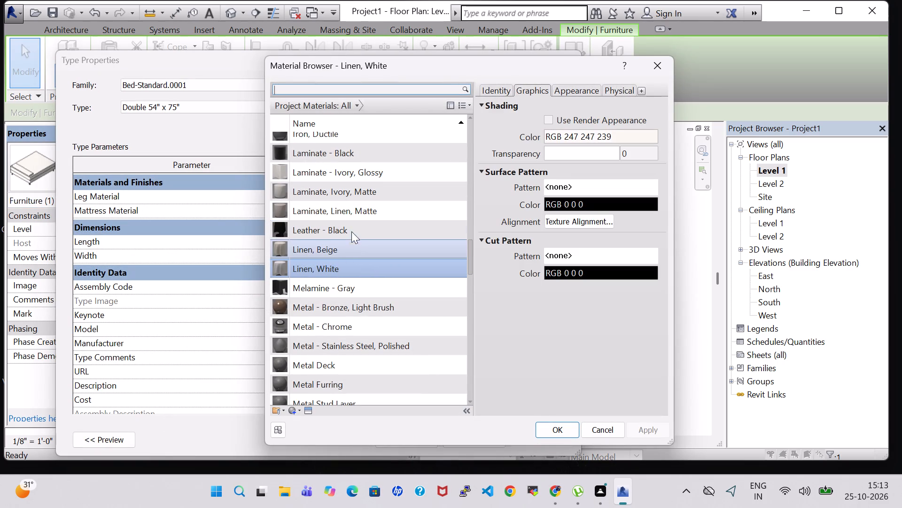
pyautogui.click(351, 216)
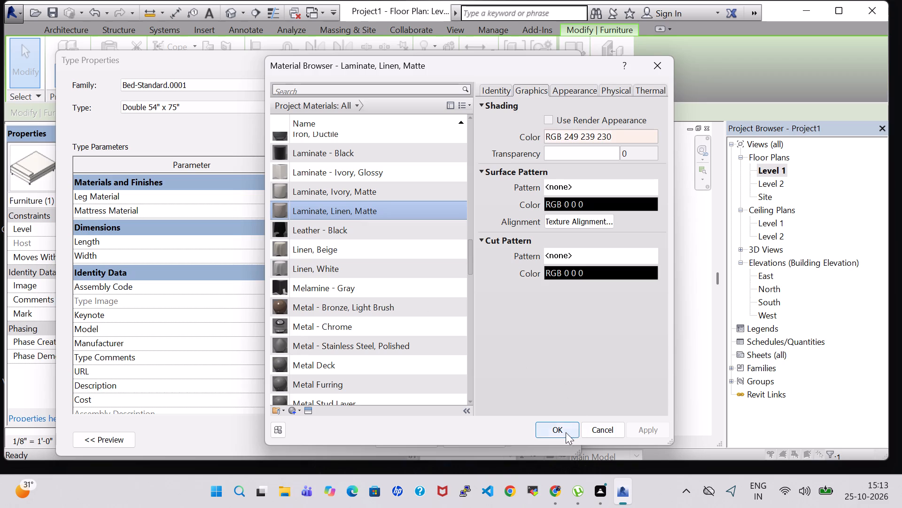
pyautogui.click(566, 432)
pyautogui.click(414, 440)
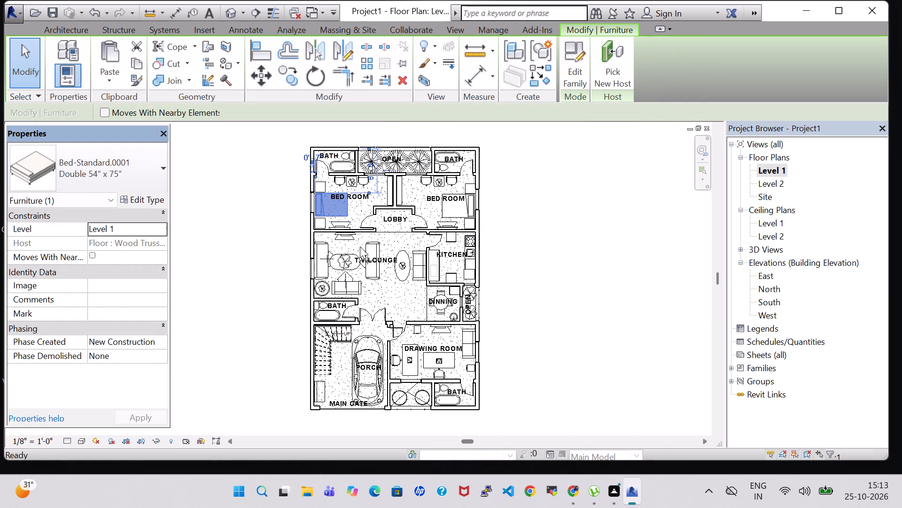
pyautogui.click(549, 224)
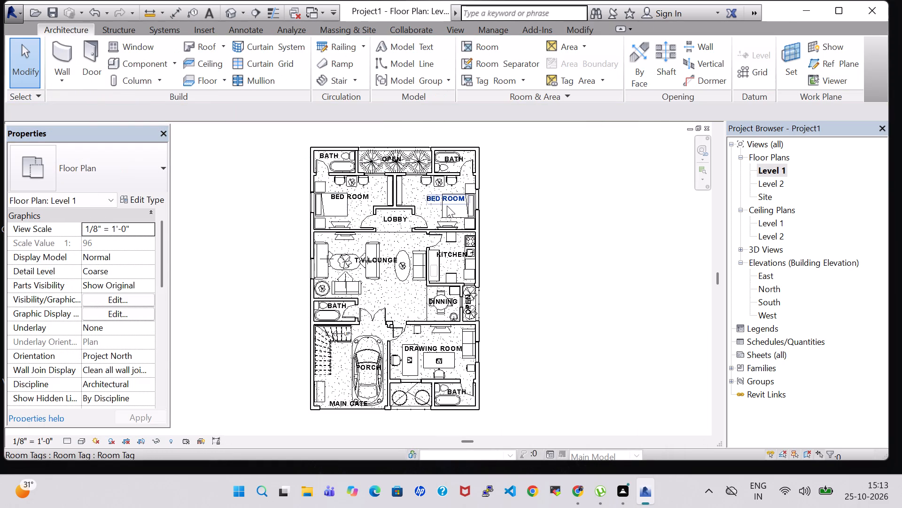
# Check the type properties of the east bedroom's bed.
pyautogui.click(447, 214)
pyautogui.click(125, 196)
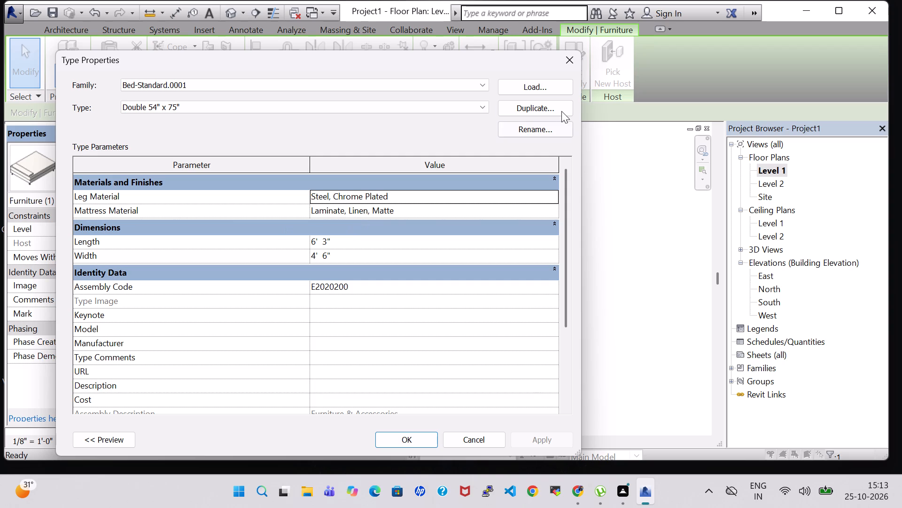
pyautogui.click(564, 66)
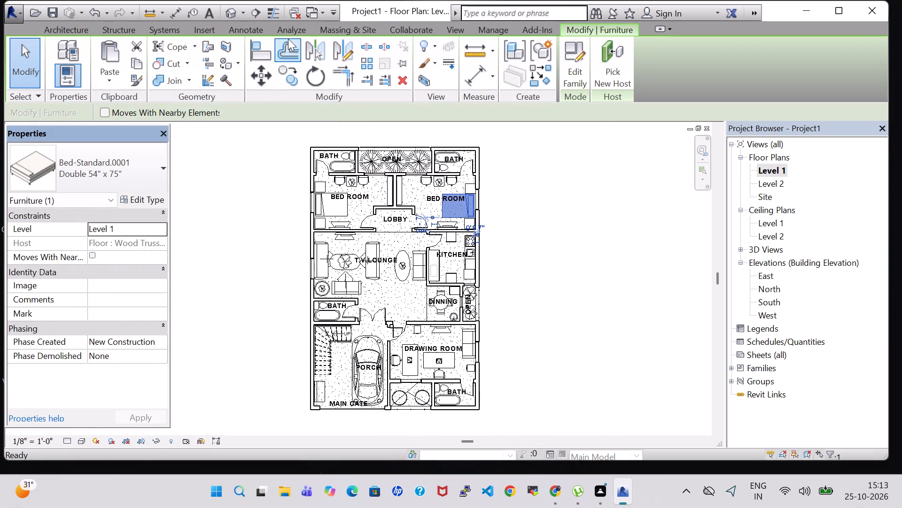
# Examine the house in 3D from the front and both sides, including the porch, balcony, windows and roof railings.
pyautogui.click(234, 9)
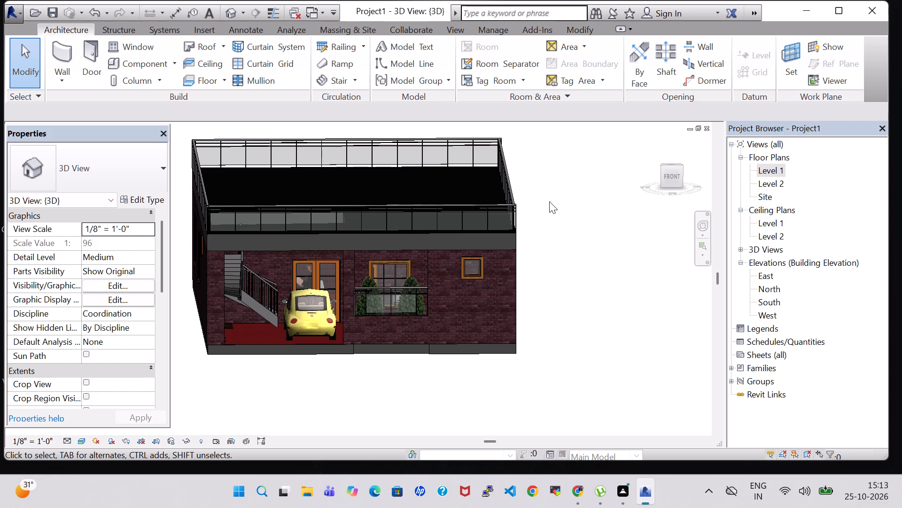
pyautogui.keyDown('shift'); pyautogui.moveTo(568, 238); pyautogui.dragTo(550, 245, button='middle'); pyautogui.keyUp('shift')
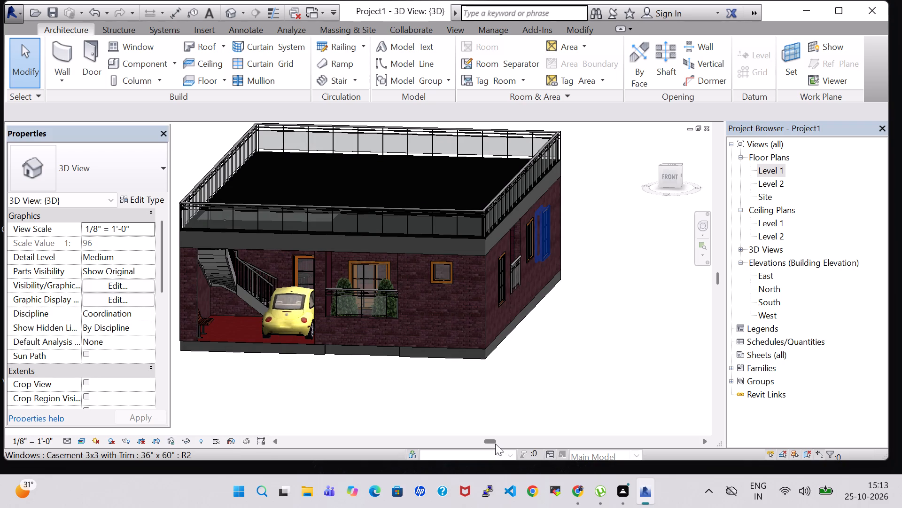
pyautogui.keyDown('shift'); pyautogui.moveTo(536, 351); pyautogui.dragTo(566, 351, button='middle'); pyautogui.keyUp('shift')
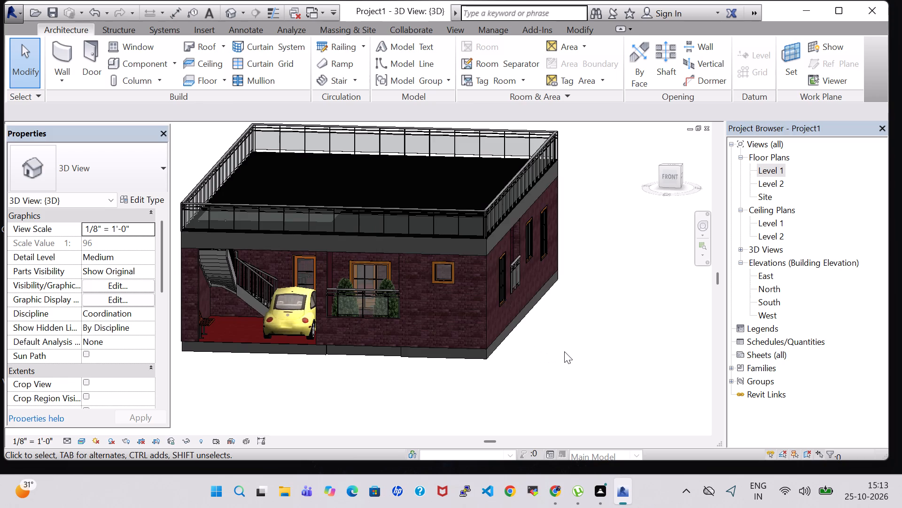
pyautogui.moveTo(405, 388); pyautogui.dragTo(335, 394, button='middle')
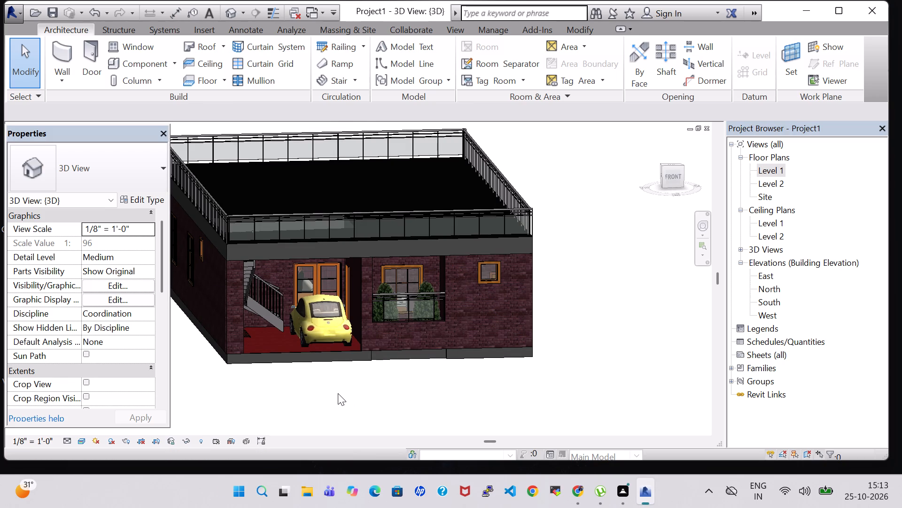
pyautogui.moveTo(400, 398); pyautogui.dragTo(454, 392, button='middle')
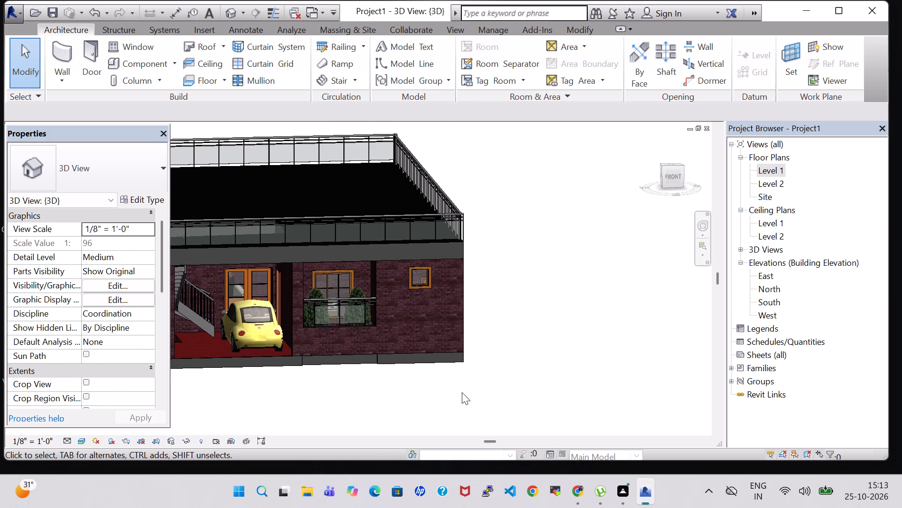
pyautogui.moveTo(462, 392); pyautogui.dragTo(505, 402, button='middle')
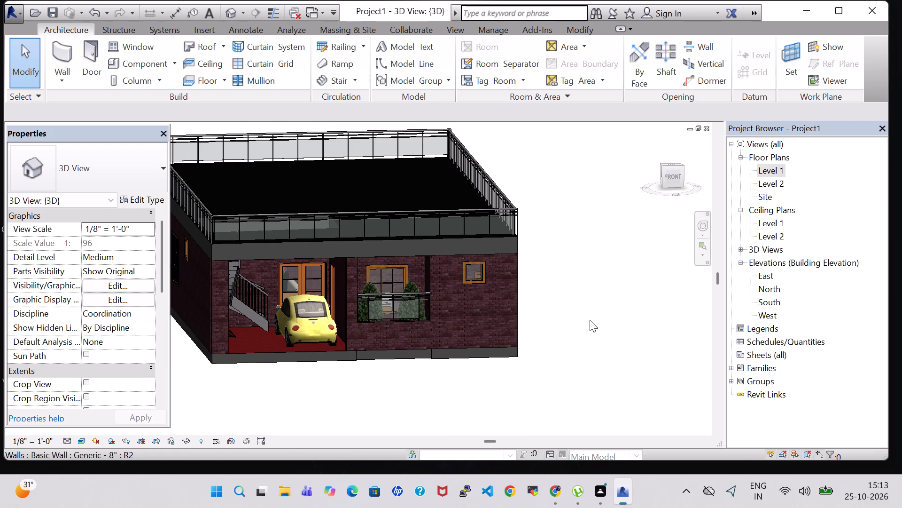
pyautogui.moveTo(465, 403); pyautogui.dragTo(467, 403, button='middle')
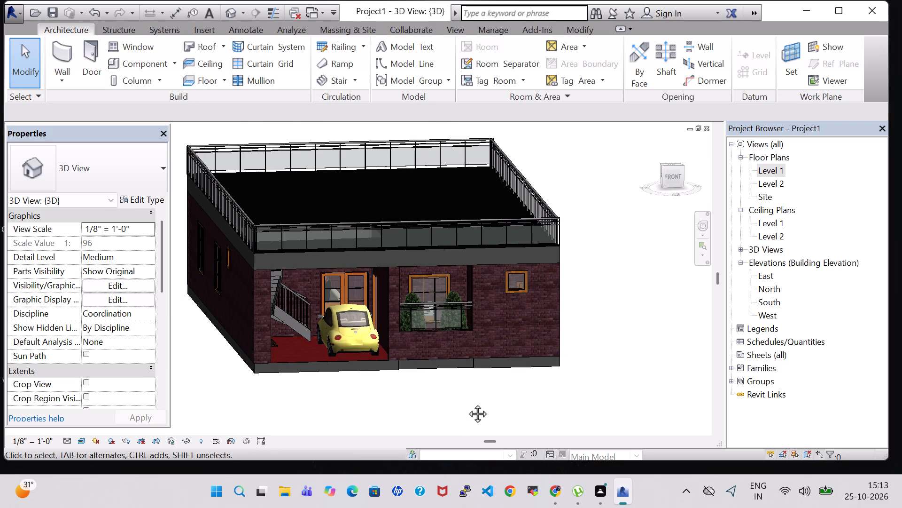
pyautogui.moveTo(467, 403); pyautogui.dragTo(484, 403, button='middle')
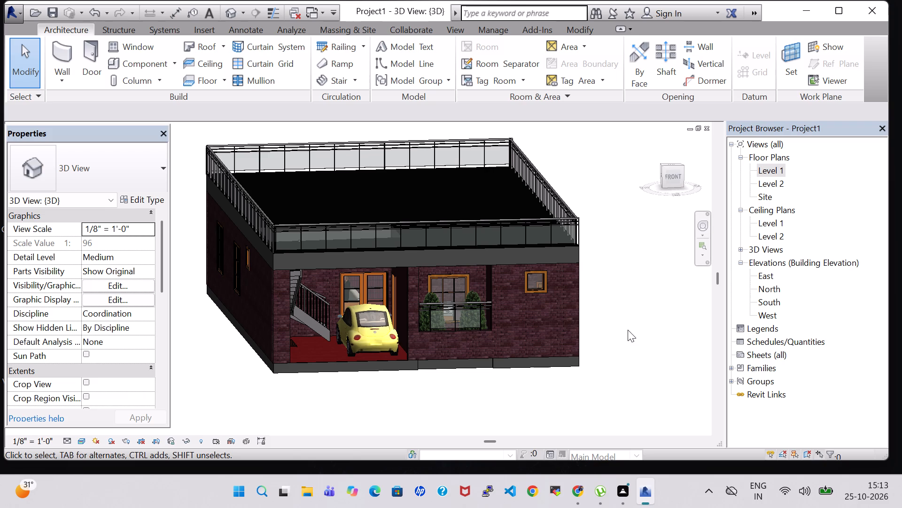
pyautogui.keyDown('shift'); pyautogui.moveTo(628, 330); pyautogui.dragTo(602, 337, button='middle'); pyautogui.keyUp('shift')
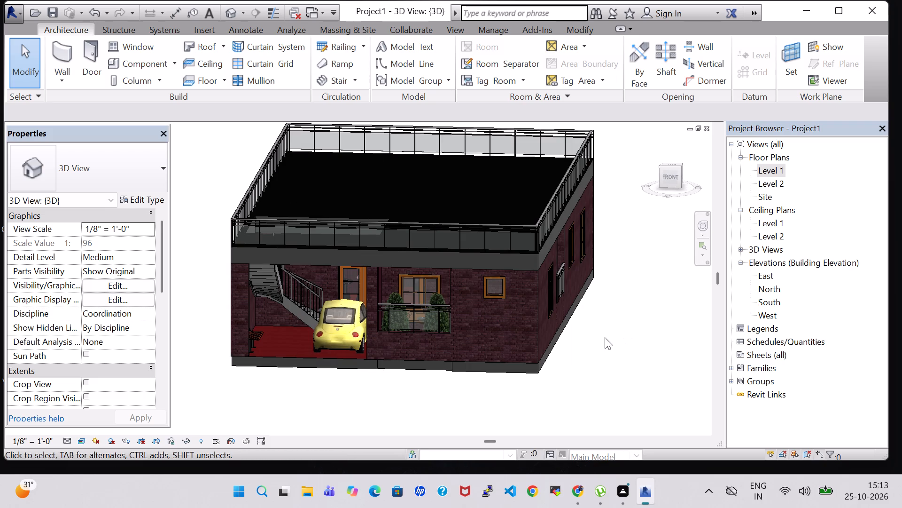
pyautogui.moveTo(607, 353); pyautogui.dragTo(617, 340, button='middle')
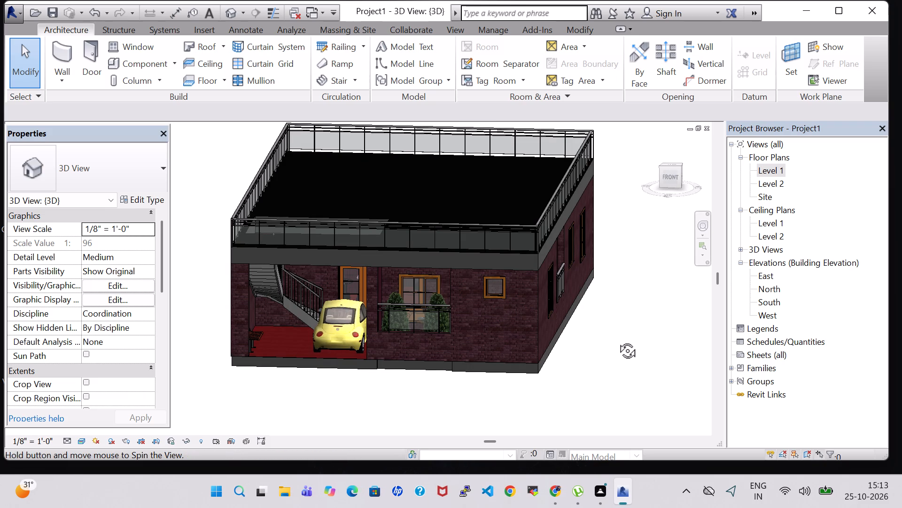
pyautogui.moveTo(617, 340); pyautogui.dragTo(621, 331, button='middle')
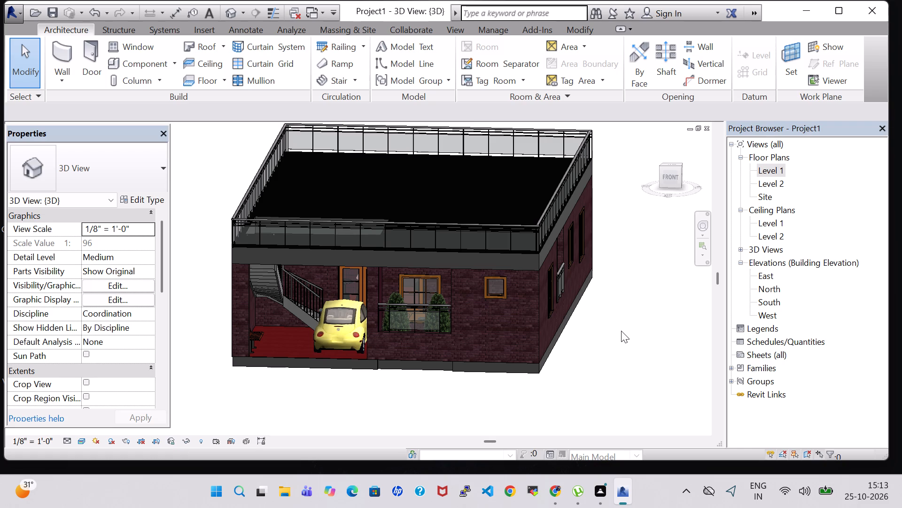
pyautogui.keyDown('shift'); pyautogui.moveTo(598, 281); pyautogui.dragTo(598, 310, button='middle'); pyautogui.keyUp('shift')
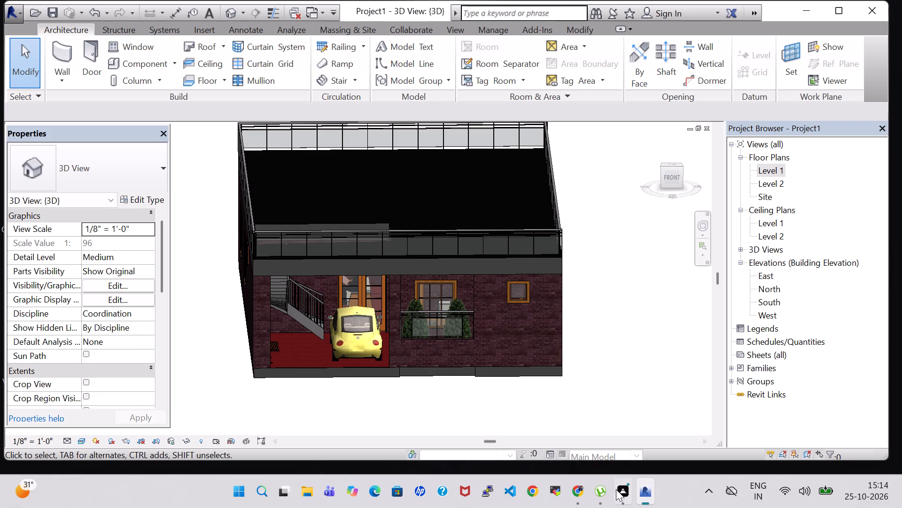
pyautogui.click(610, 309)
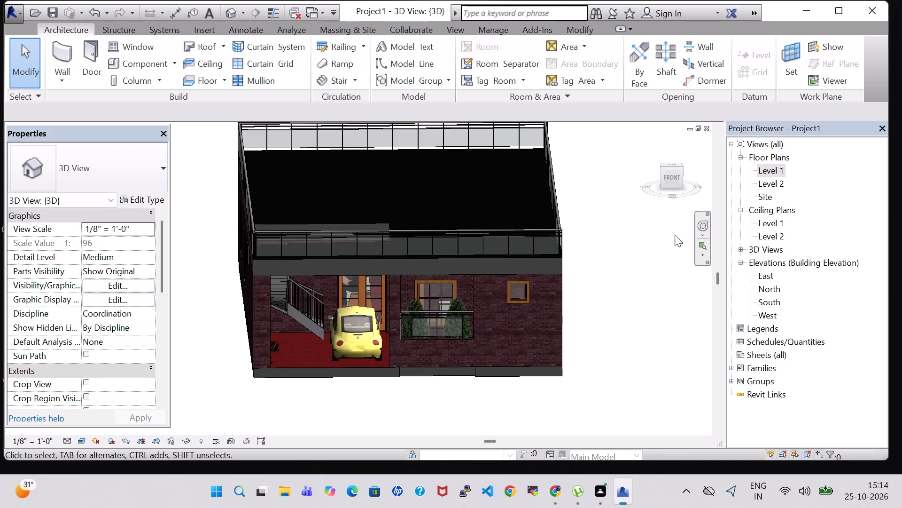
# On the Level 1 plan, load the Chair-Corbu family from the US Imperial Furniture Seating library.
pyautogui.doubleClick(770, 172)
pyautogui.scroll(-3, 432, 252)
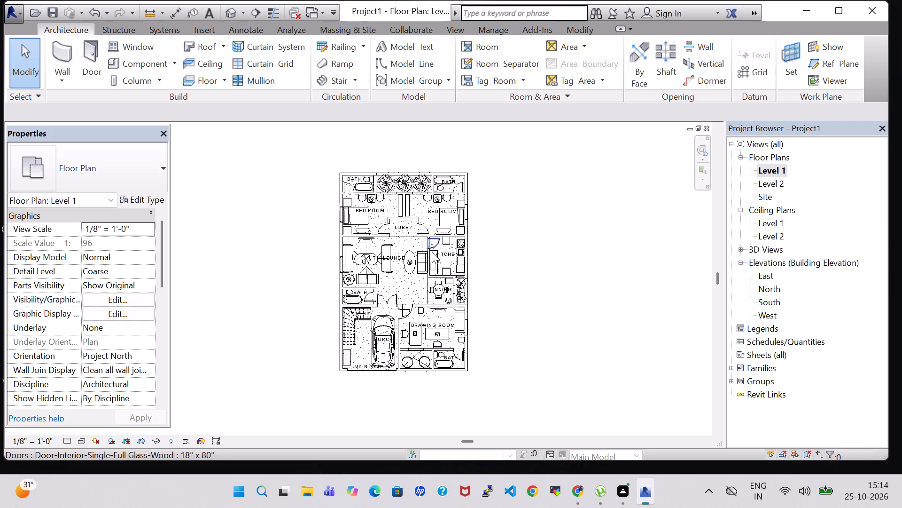
pyautogui.scroll(5, 562, 306)
pyautogui.moveTo(519, 255); pyautogui.dragTo(550, 264, button='middle')
pyautogui.click(142, 61)
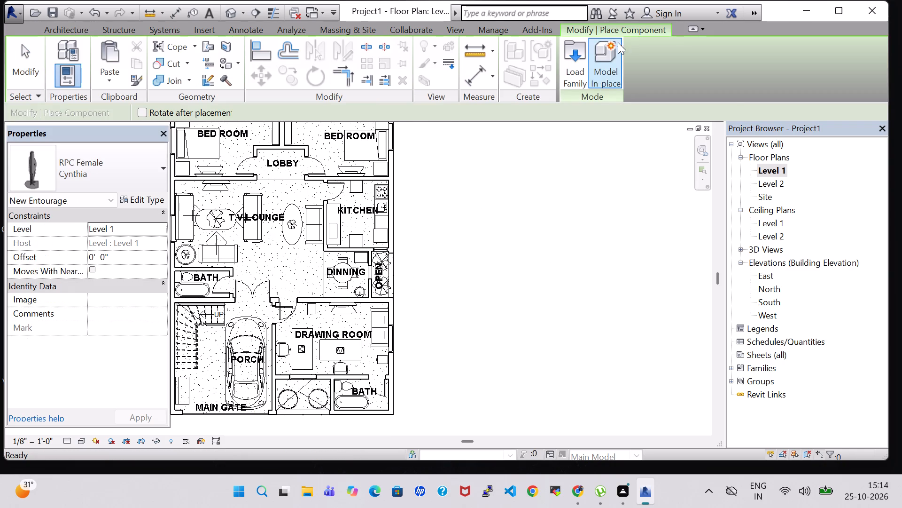
pyautogui.click(577, 60)
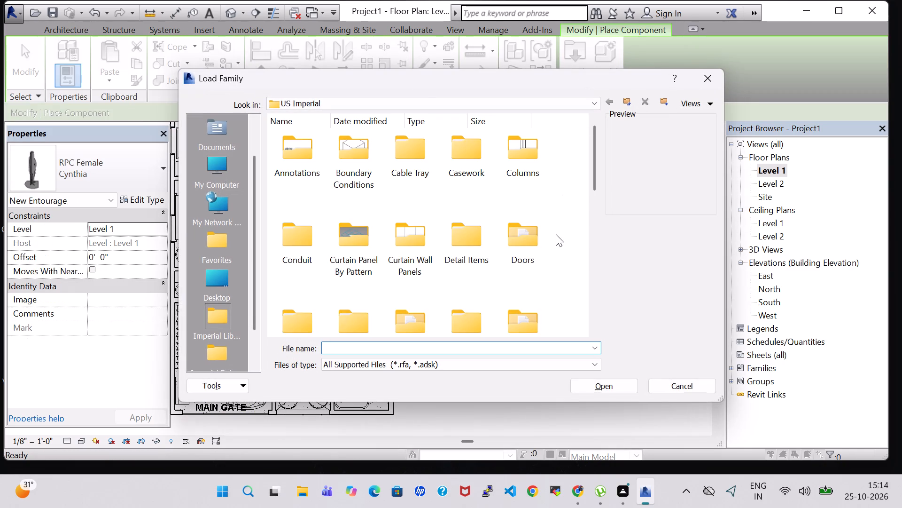
pyautogui.scroll(-2, 556, 234)
pyautogui.scroll(1, 551, 201)
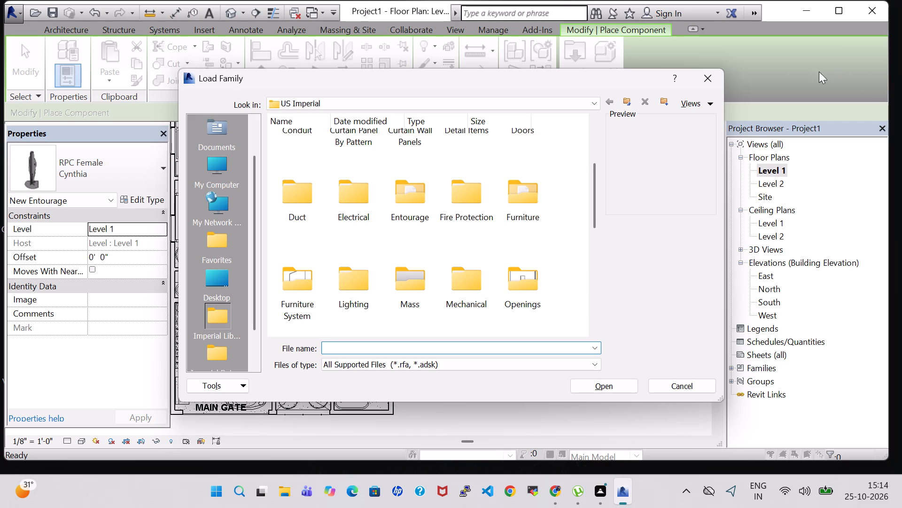
pyautogui.doubleClick(519, 190)
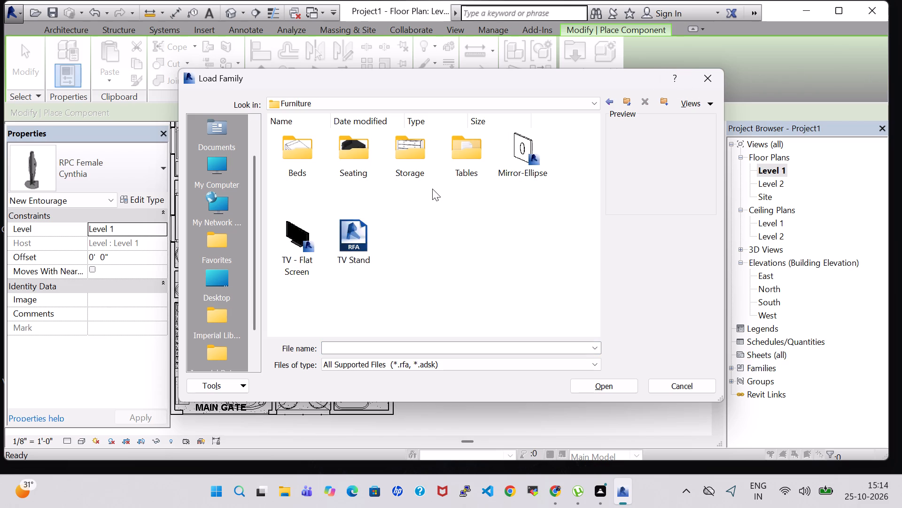
pyautogui.doubleClick(339, 167)
pyautogui.click(440, 146)
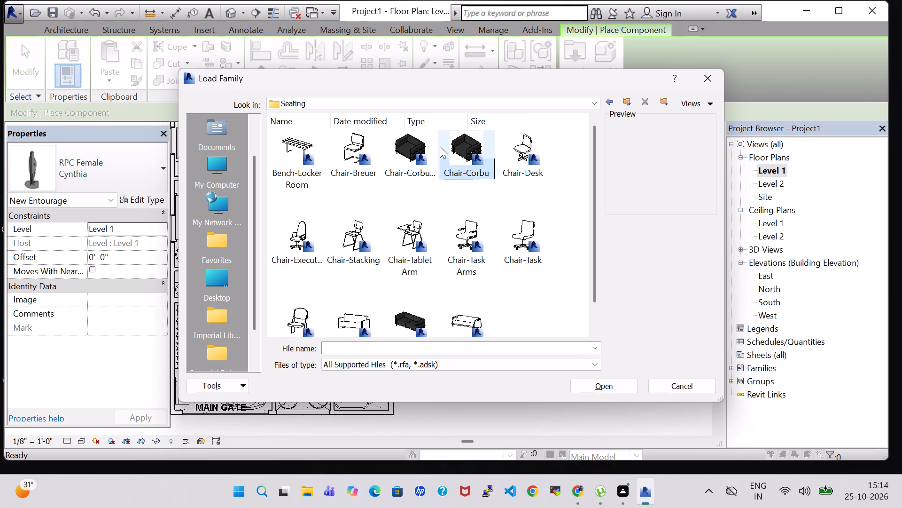
pyautogui.click(591, 384)
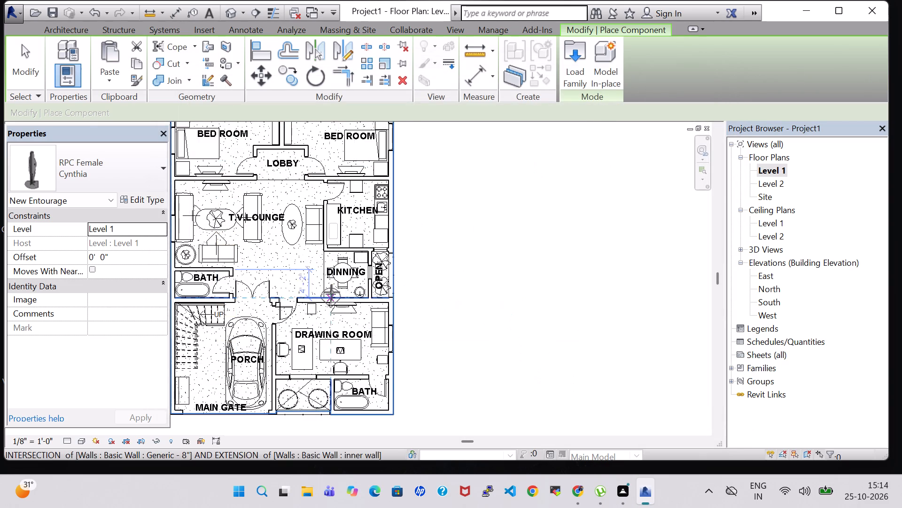
pyautogui.scroll(4, 332, 292)
pyautogui.press('Escape')
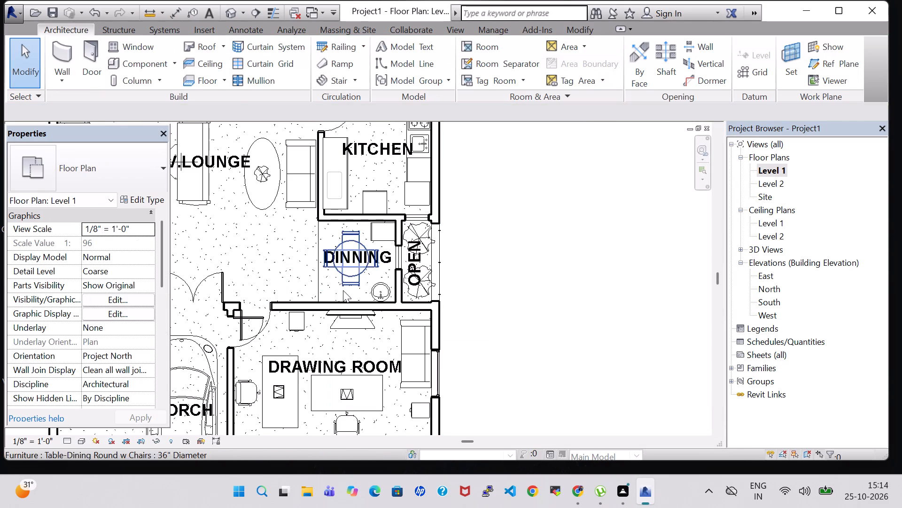
pyautogui.press('Escape')
pyautogui.press('Escape')
pyautogui.press('Escape')
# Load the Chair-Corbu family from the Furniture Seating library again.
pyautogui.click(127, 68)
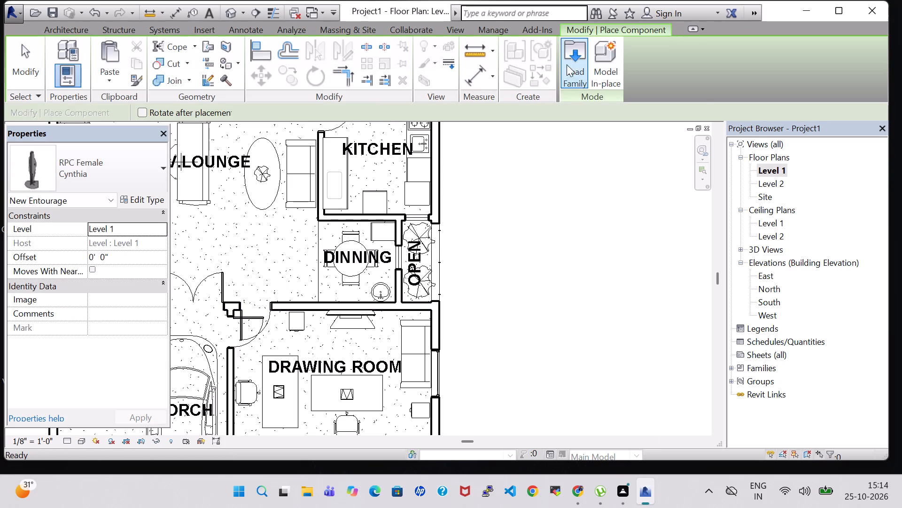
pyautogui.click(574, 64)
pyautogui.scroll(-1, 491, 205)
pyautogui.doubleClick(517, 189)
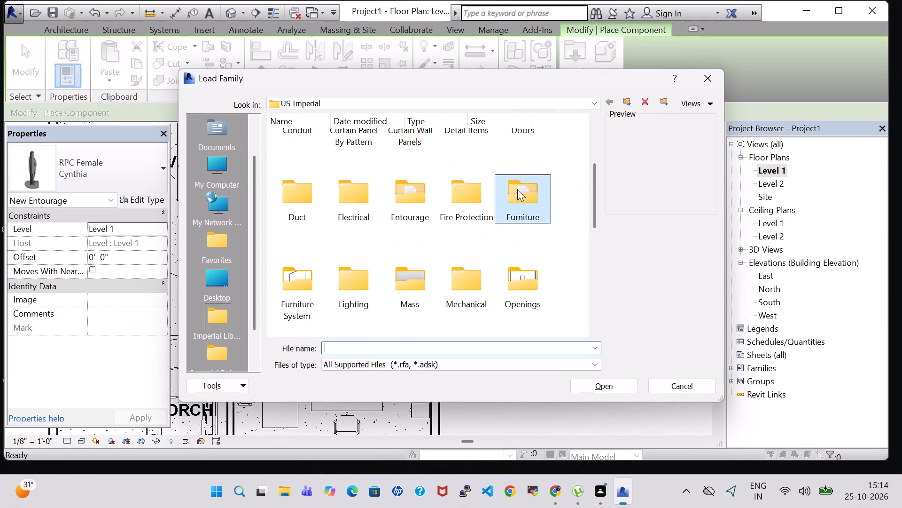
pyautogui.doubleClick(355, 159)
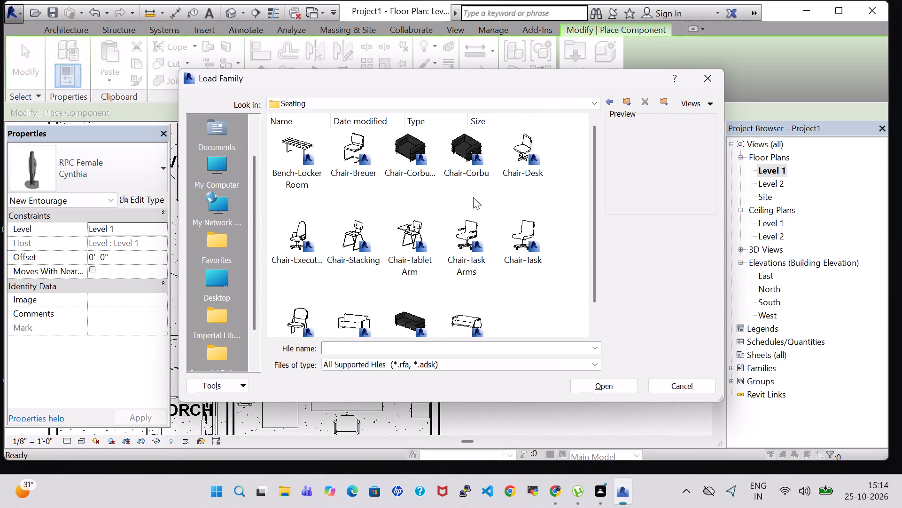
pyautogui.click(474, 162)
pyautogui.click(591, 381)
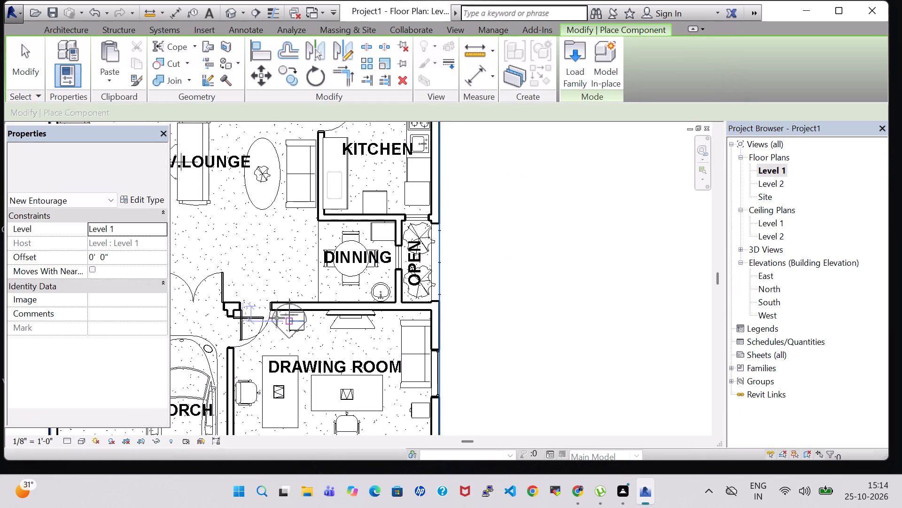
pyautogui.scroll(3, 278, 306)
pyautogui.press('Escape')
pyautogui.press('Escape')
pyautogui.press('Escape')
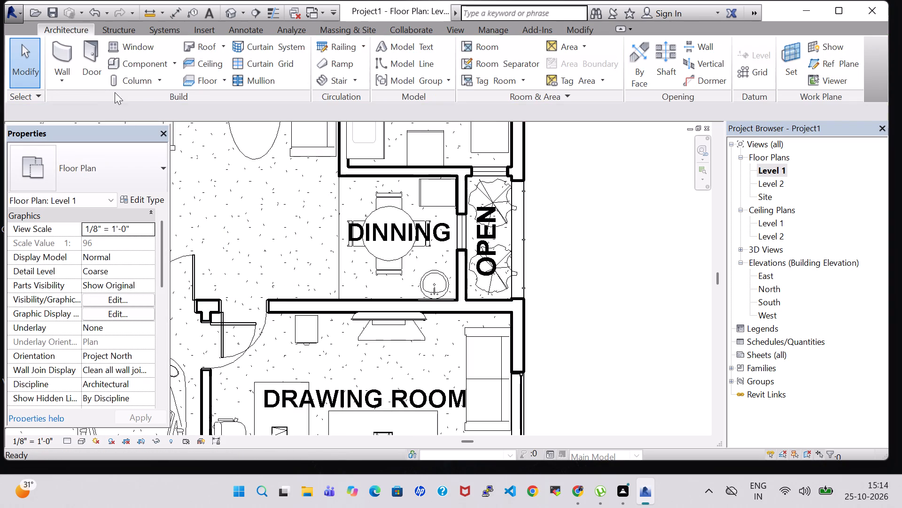
# Place a Chair-Corbu, rotated 180 degrees, just west of the dining area with its back to the drawing room wall.
pyautogui.click(130, 63)
pyautogui.click(82, 180)
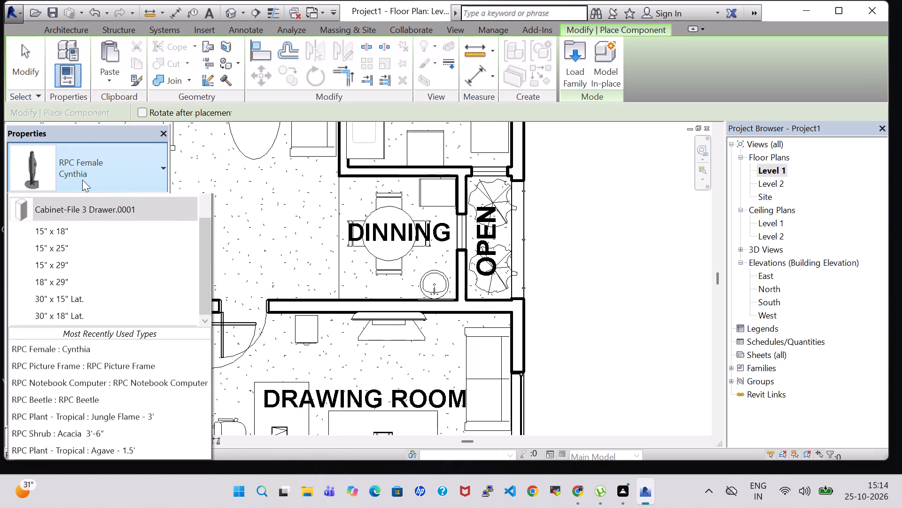
pyautogui.click(77, 203)
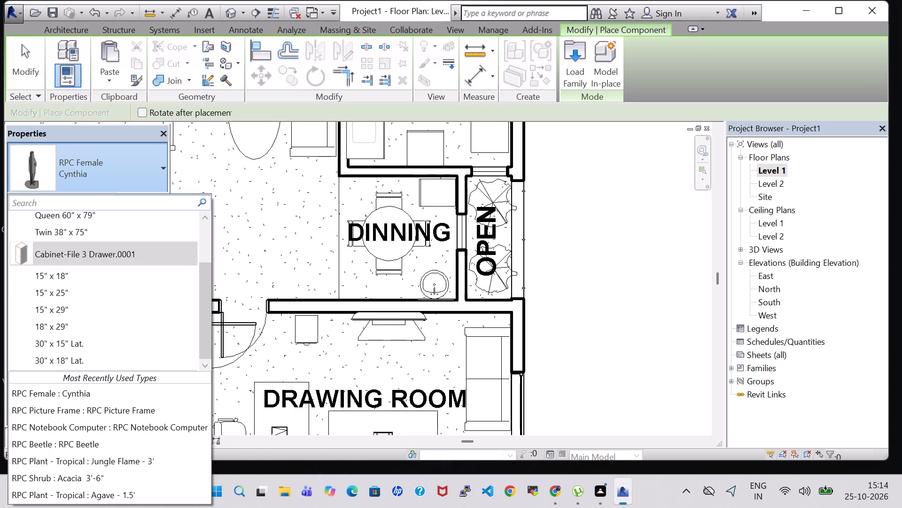
pyautogui.press('s')
pyautogui.press('o')
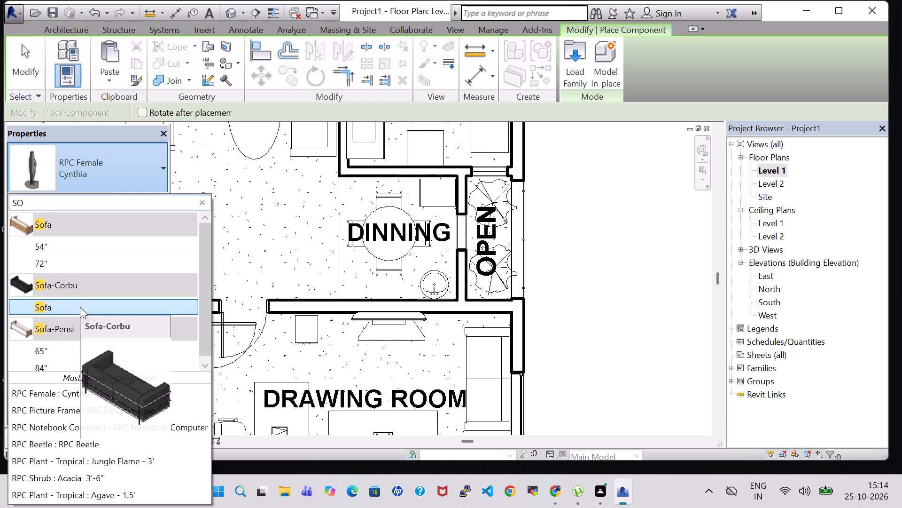
pyautogui.scroll(-2, 72, 244)
pyautogui.scroll(2, 72, 244)
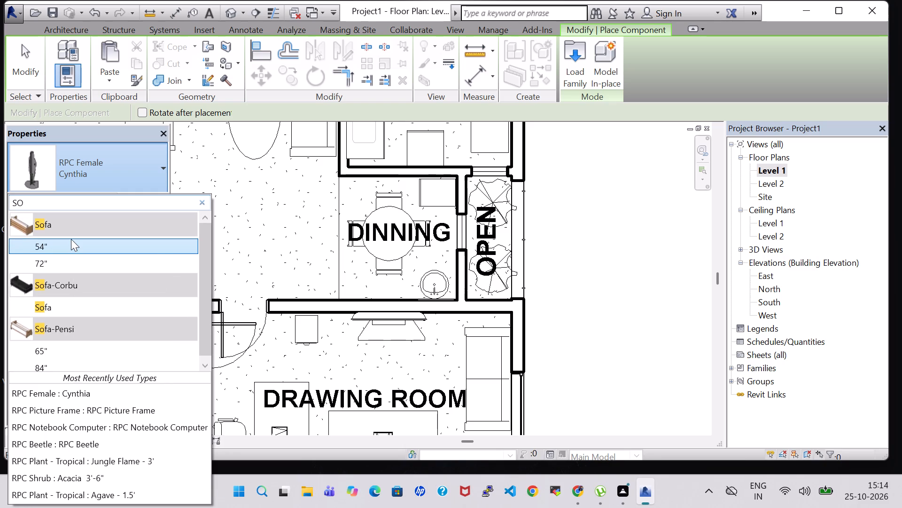
pyautogui.press('BackSpace')
pyautogui.press('BackSpace')
pyautogui.write('COR')
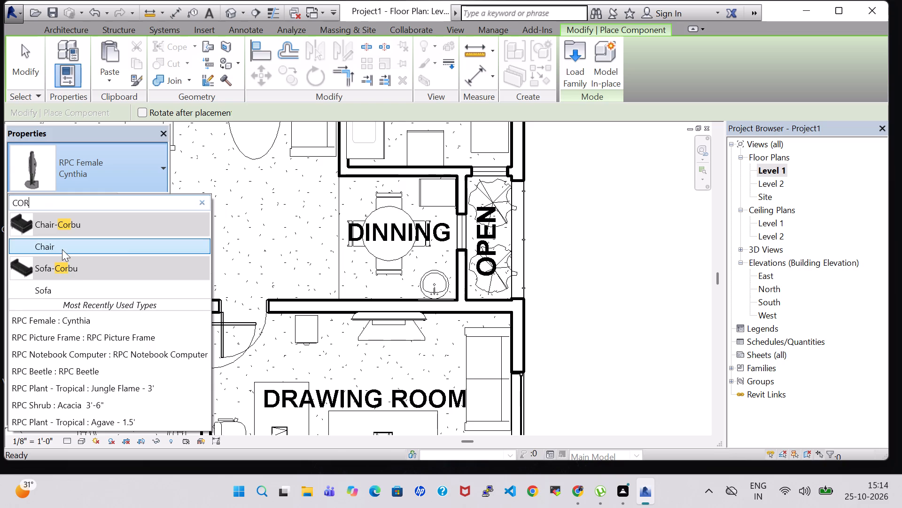
pyautogui.click(62, 249)
pyautogui.scroll(3, 287, 239)
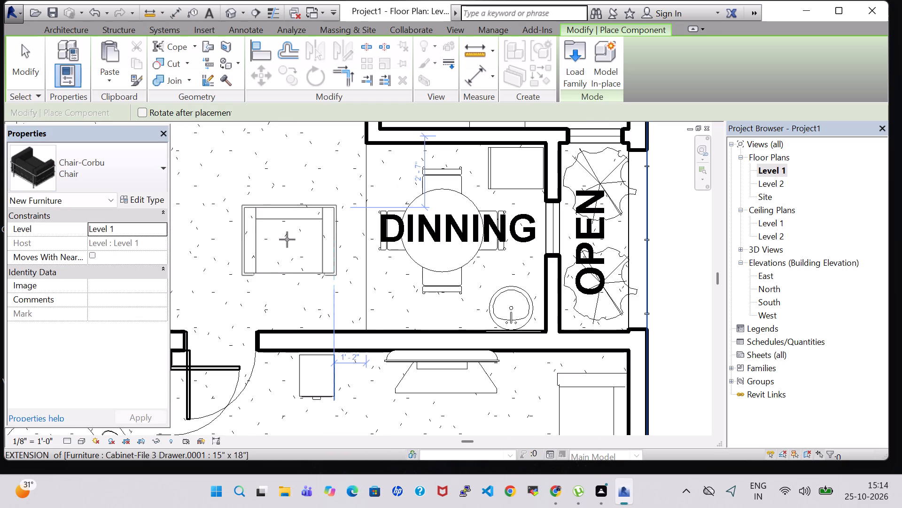
pyautogui.press('space')
pyautogui.press('space')
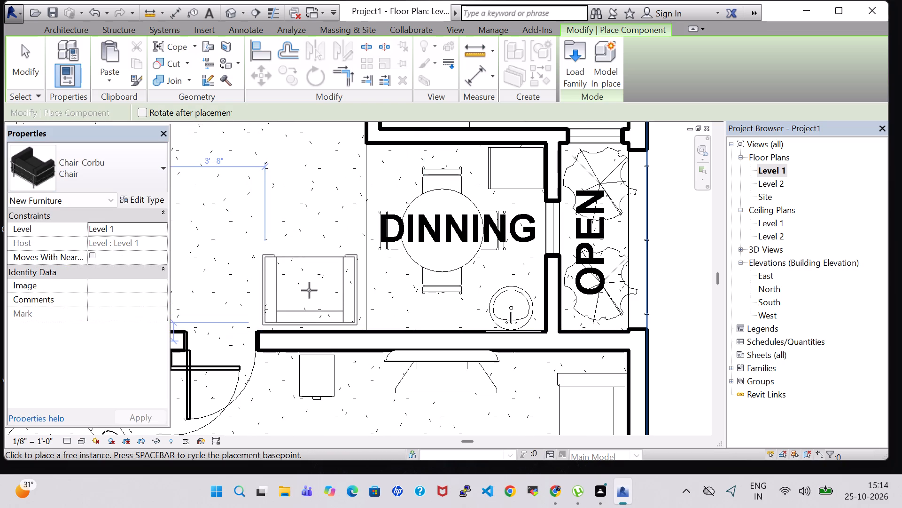
pyautogui.click(309, 291)
pyautogui.press('Escape')
pyautogui.press('Escape')
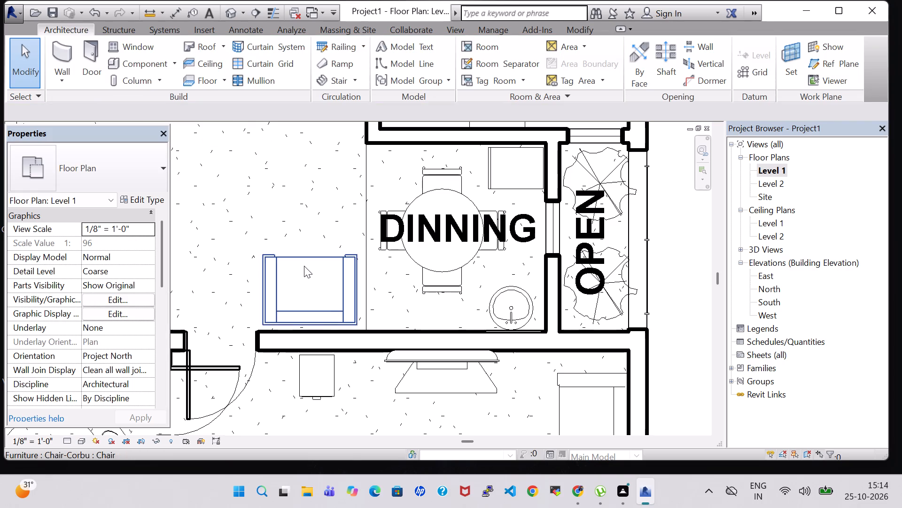
# Nudge the new Chair-Corbu slightly closer to the drawing room wall and the dining area.
pyautogui.click(304, 266)
pyautogui.click(294, 257)
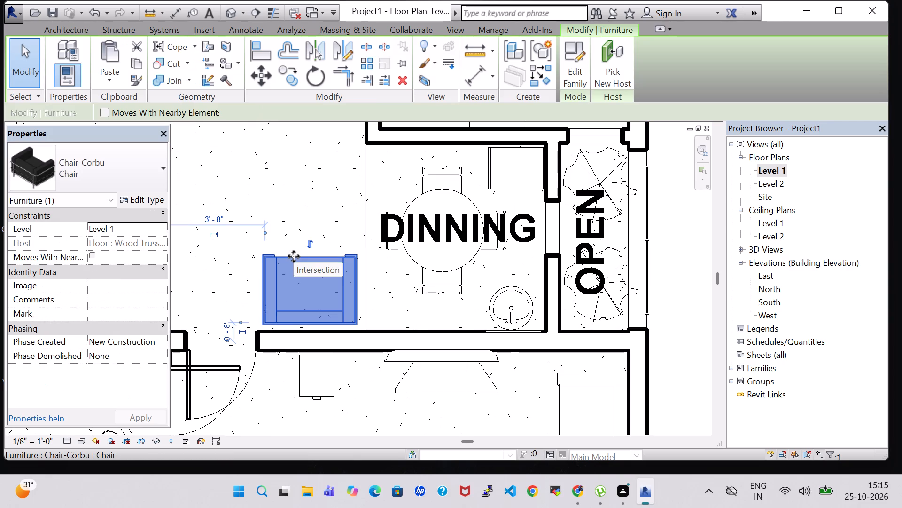
pyautogui.press('Down')
pyautogui.press('Right')
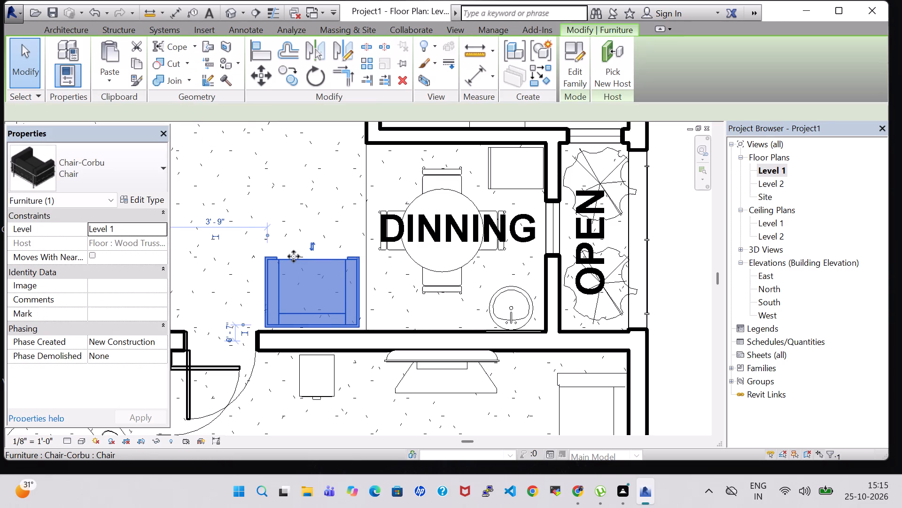
pyautogui.press('Down')
pyautogui.press('Right')
pyautogui.press('Up')
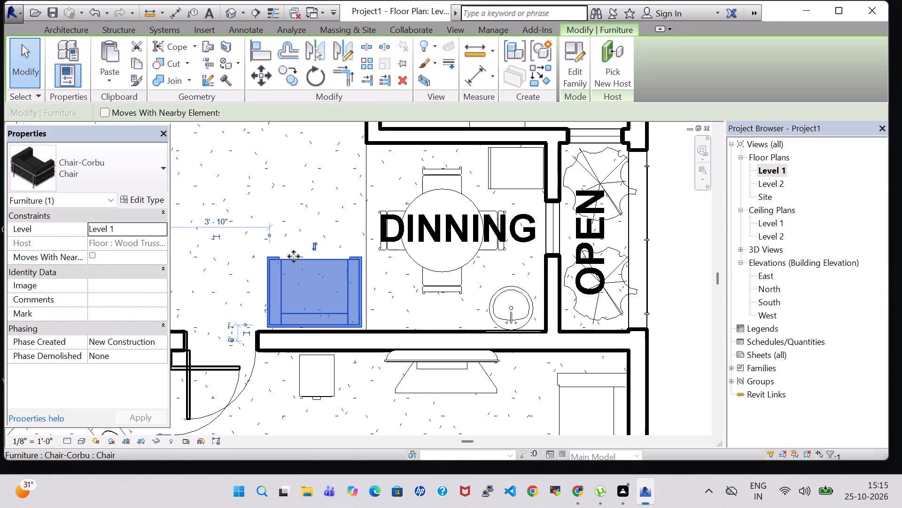
pyautogui.press('Down')
pyautogui.click(669, 276)
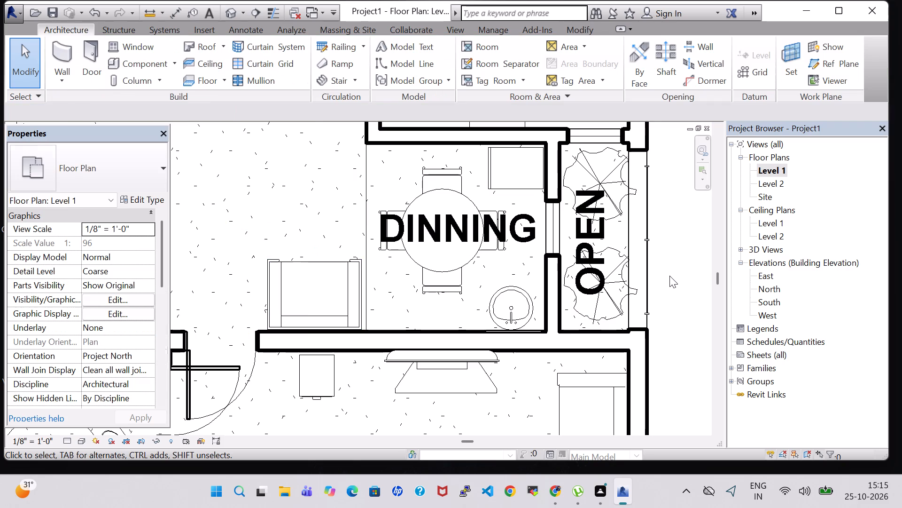
# Examine the house in 3D from the front and both front corners, including the porch, balcony and roof railings.
pyautogui.scroll(-6, 669, 276)
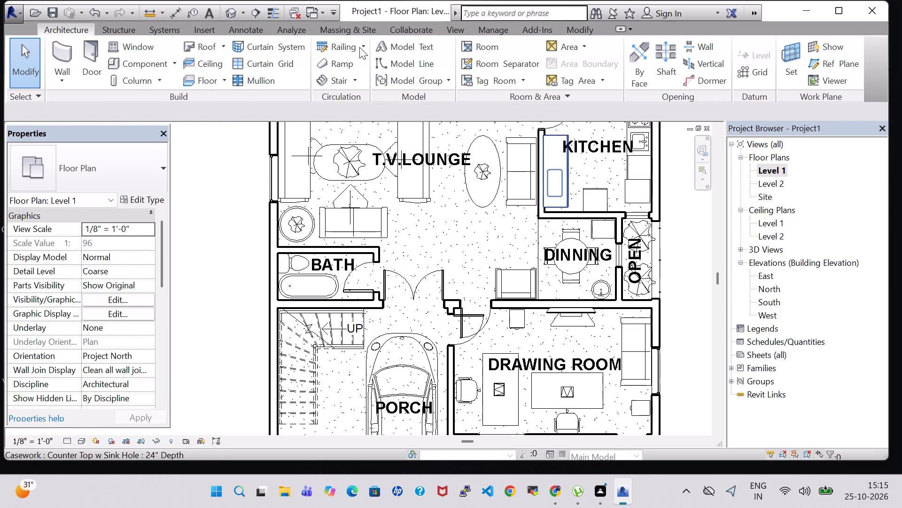
pyautogui.click(232, 9)
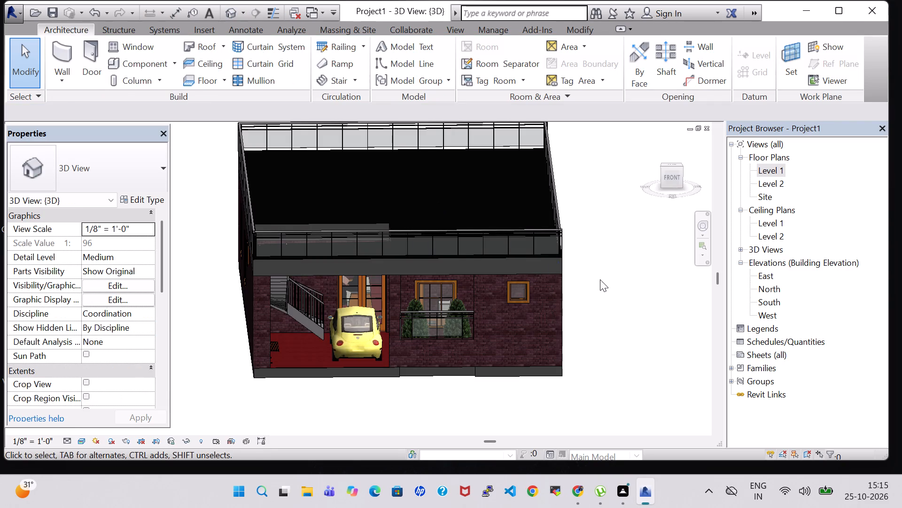
pyautogui.moveTo(598, 278); pyautogui.dragTo(583, 266, button='middle')
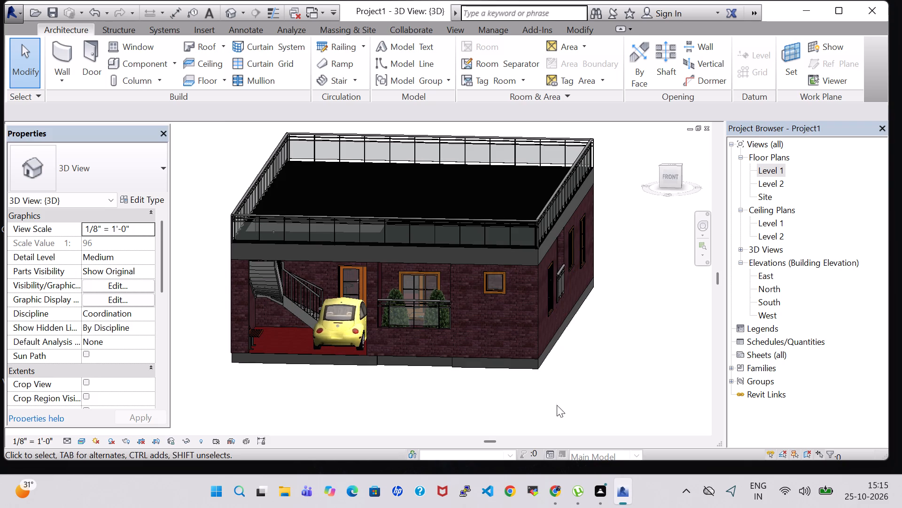
pyautogui.keyDown('shift'); pyautogui.moveTo(560, 383); pyautogui.dragTo(580, 380, button='middle'); pyautogui.keyUp('shift')
pyautogui.keyDown('shift'); pyautogui.scroll(-1, 580, 380); pyautogui.keyUp('shift')
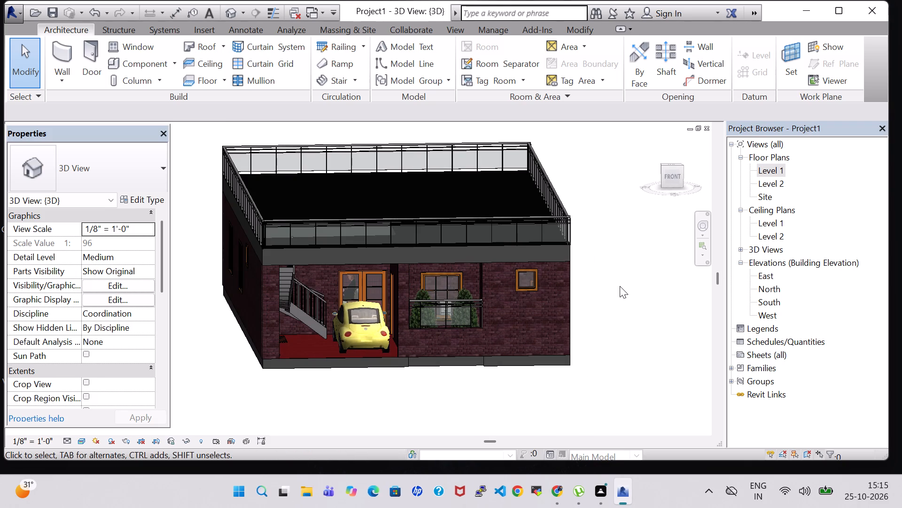
pyautogui.keyDown('shift'); pyautogui.moveTo(607, 281); pyautogui.dragTo(593, 290, button='middle'); pyautogui.keyUp('shift')
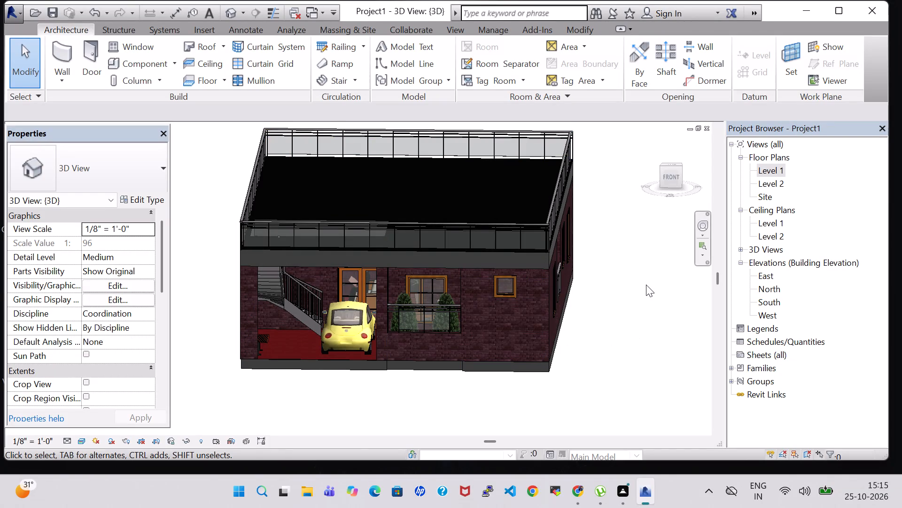
# Review the complete furnished Level 1 floor plan.
pyautogui.doubleClick(777, 174)
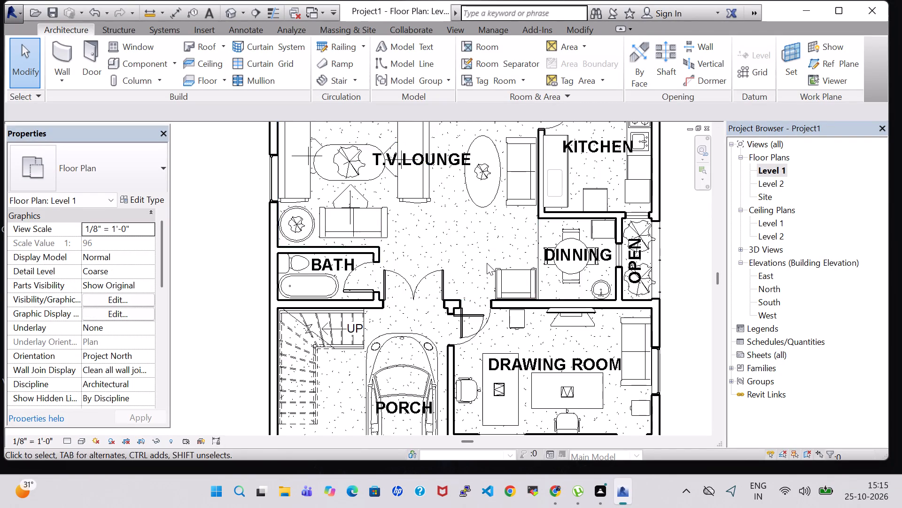
pyautogui.scroll(-6, 492, 264)
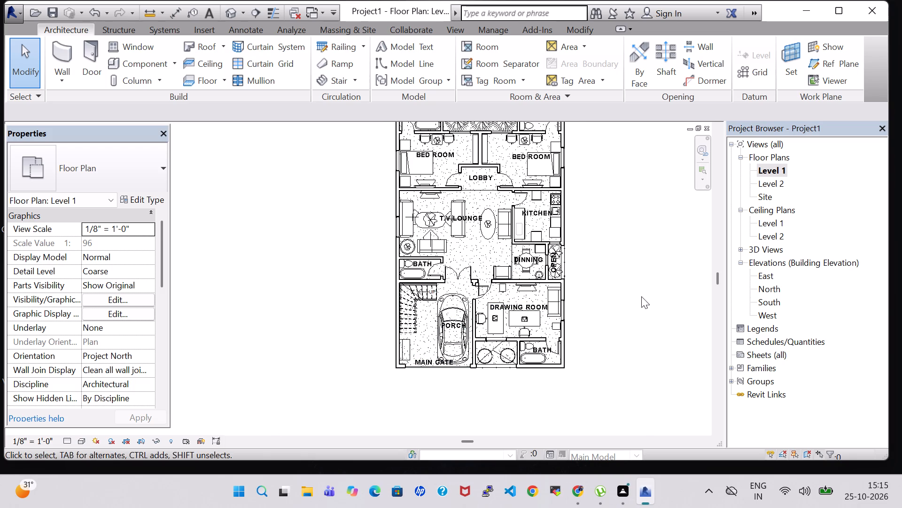
pyautogui.scroll(1, 641, 296)
pyautogui.moveTo(616, 221); pyautogui.dragTo(625, 230, button='middle')
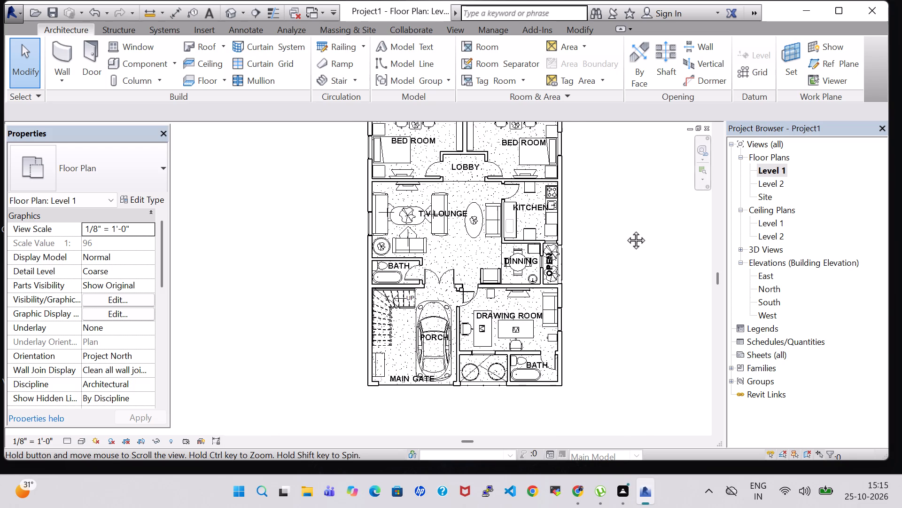
pyautogui.moveTo(625, 230); pyautogui.dragTo(617, 277, button='middle')
pyautogui.scroll(-1, 617, 277)
pyautogui.moveTo(615, 277); pyautogui.dragTo(598, 267, button='middle')
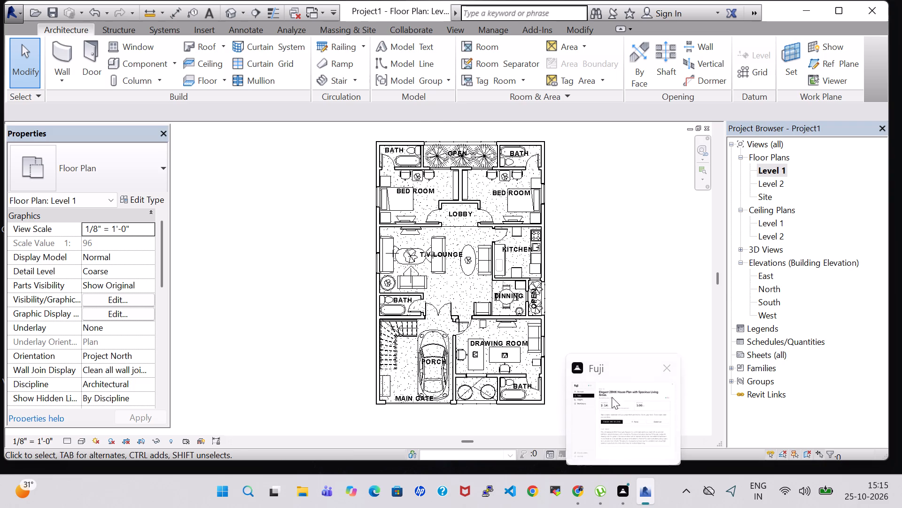
pyautogui.click(608, 268)
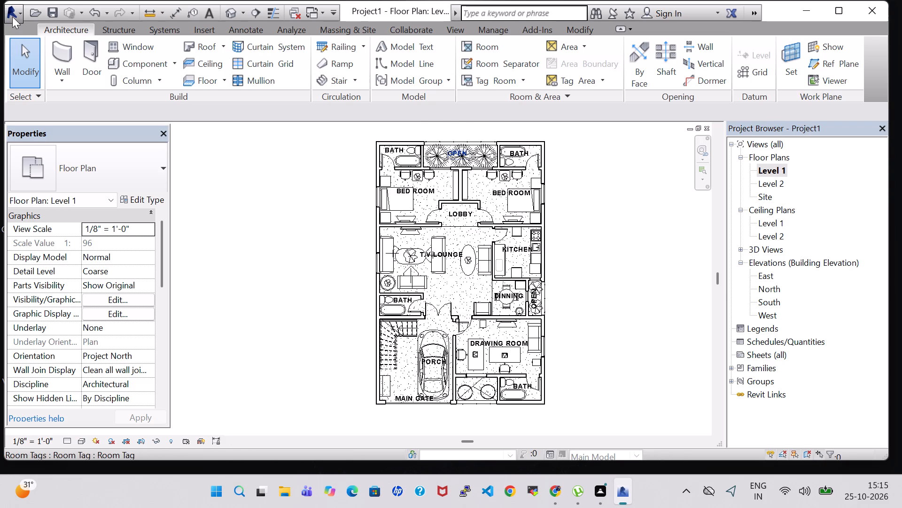
# Save the project as a Revit project file named Project93 in the work folder on the Desktop.
pyautogui.click(12, 16)
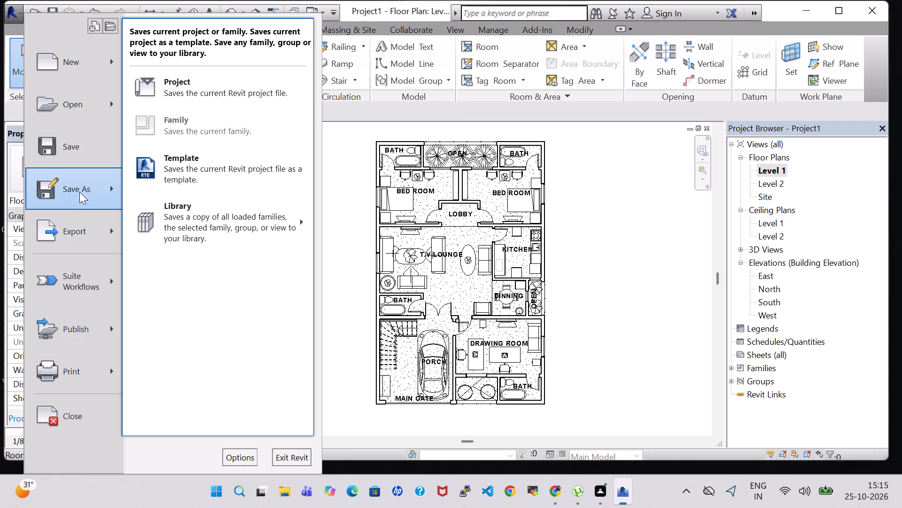
pyautogui.click(198, 82)
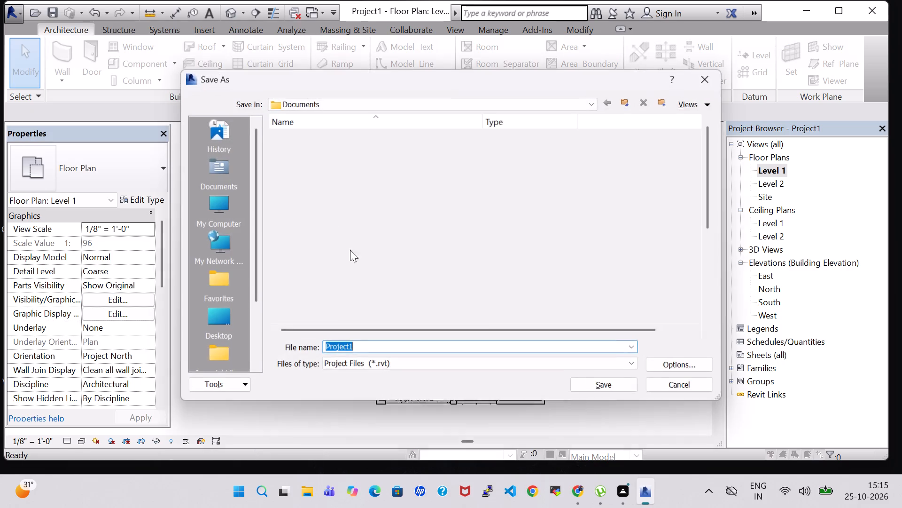
pyautogui.doubleClick(223, 317)
pyautogui.scroll(-2, 342, 200)
pyautogui.scroll(-1, 311, 270)
pyautogui.doubleClick(301, 272)
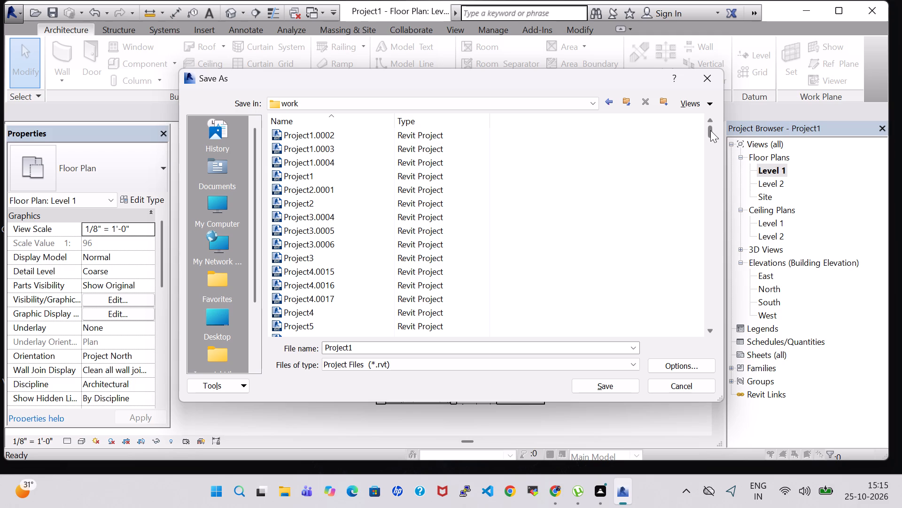
pyautogui.moveTo(710, 130); pyautogui.dragTo(739, 318)
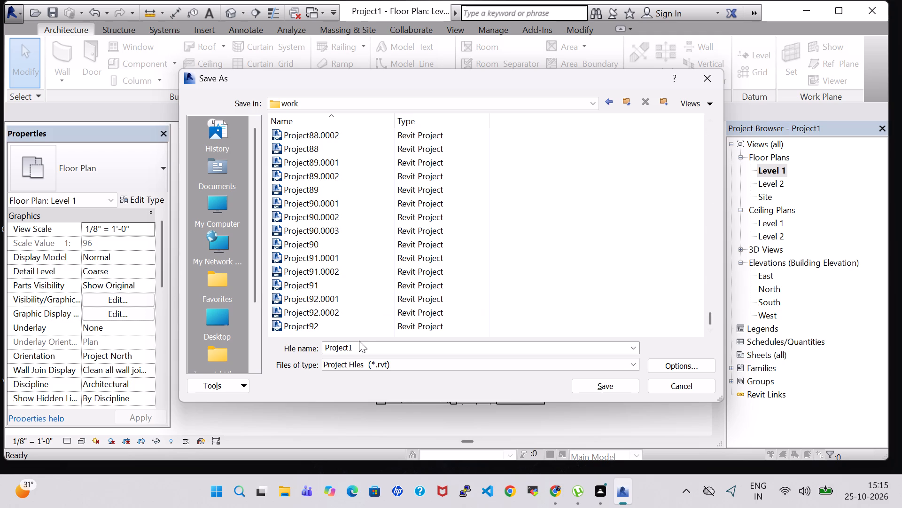
pyautogui.tripleClick(361, 346)
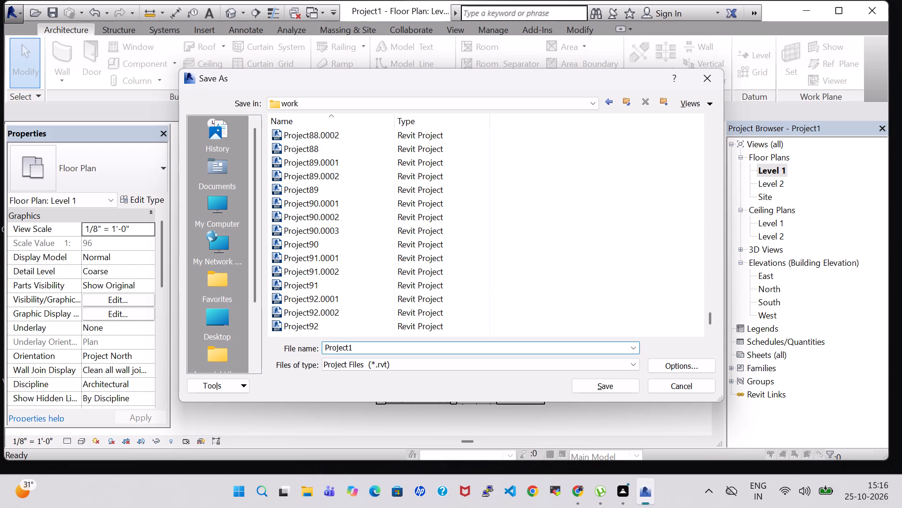
pyautogui.press('BackSpace')
pyautogui.write('93')
pyautogui.click(605, 390)
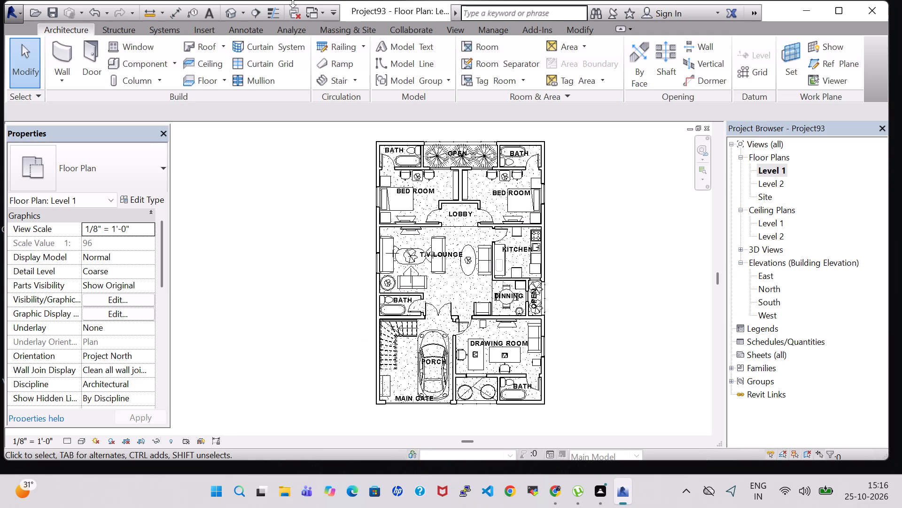
# Open the default 3D view and save the project again as Project93 in the work folder.
pyautogui.click(233, 15)
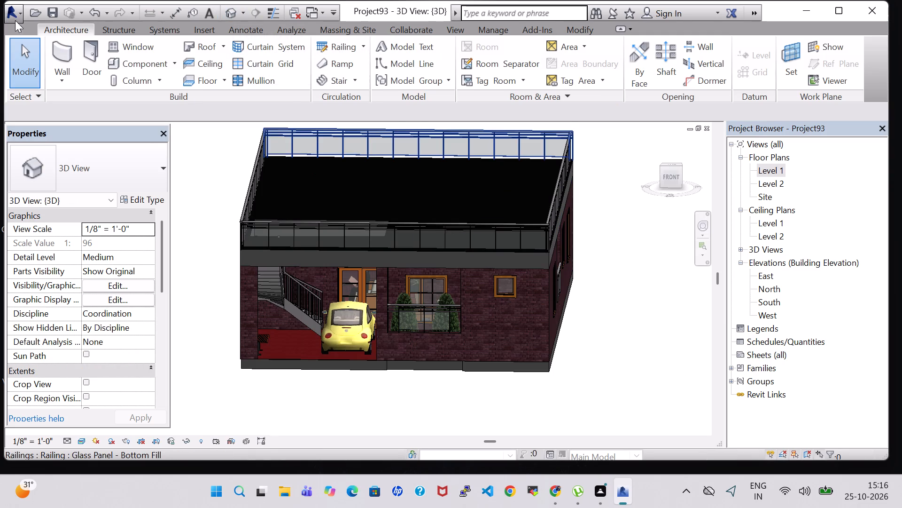
pyautogui.click(10, 16)
pyautogui.click(77, 194)
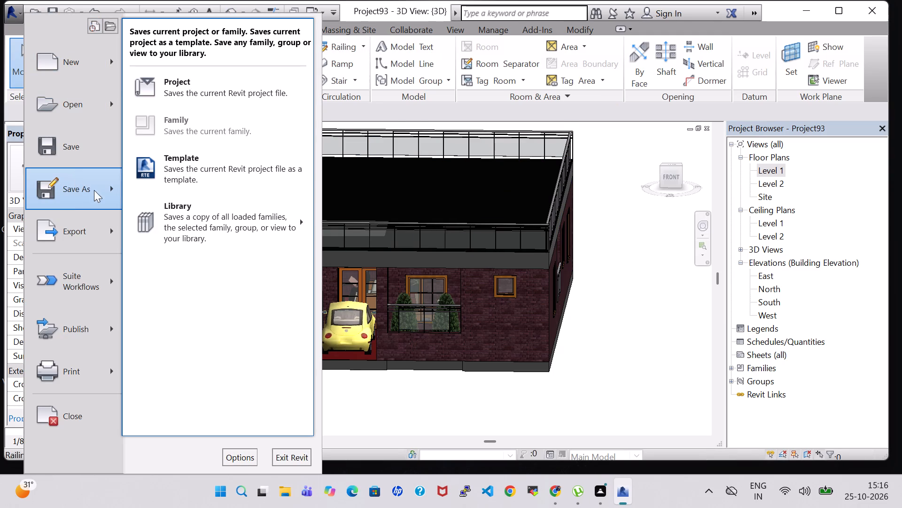
pyautogui.click(218, 92)
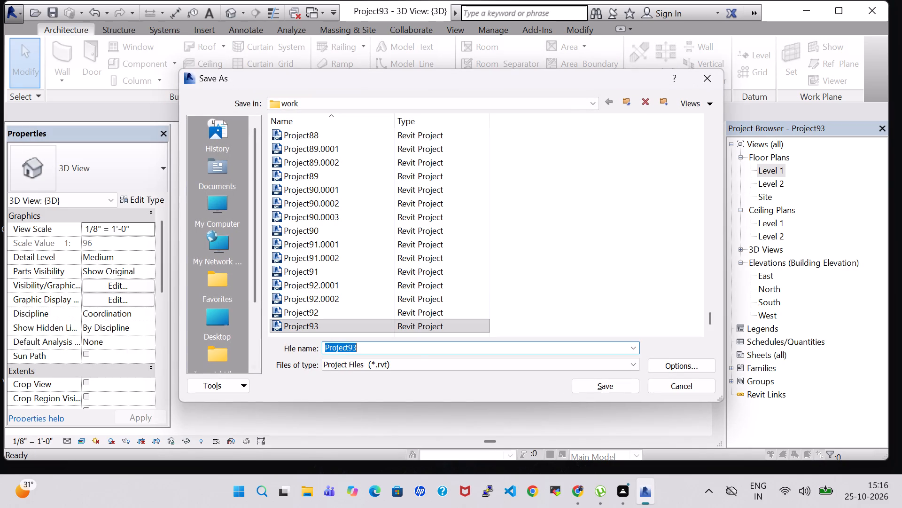
pyautogui.click(587, 388)
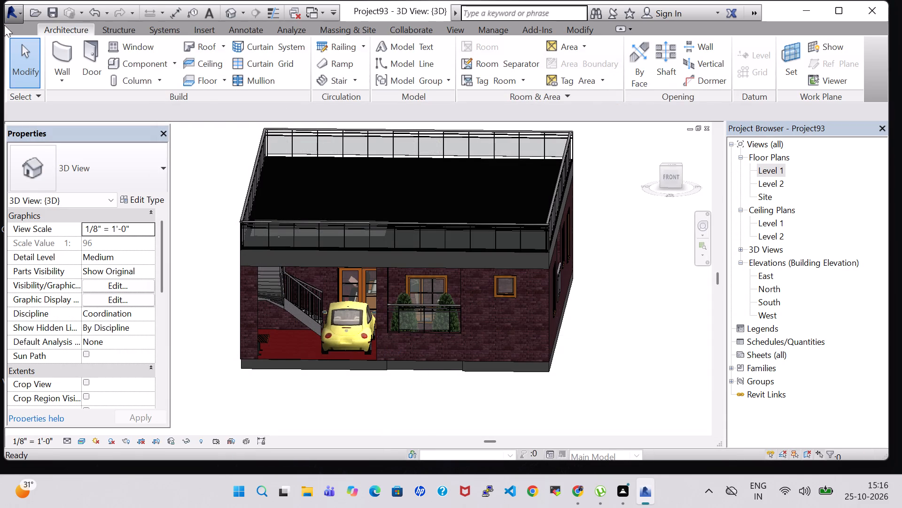
pyautogui.click(8, 16)
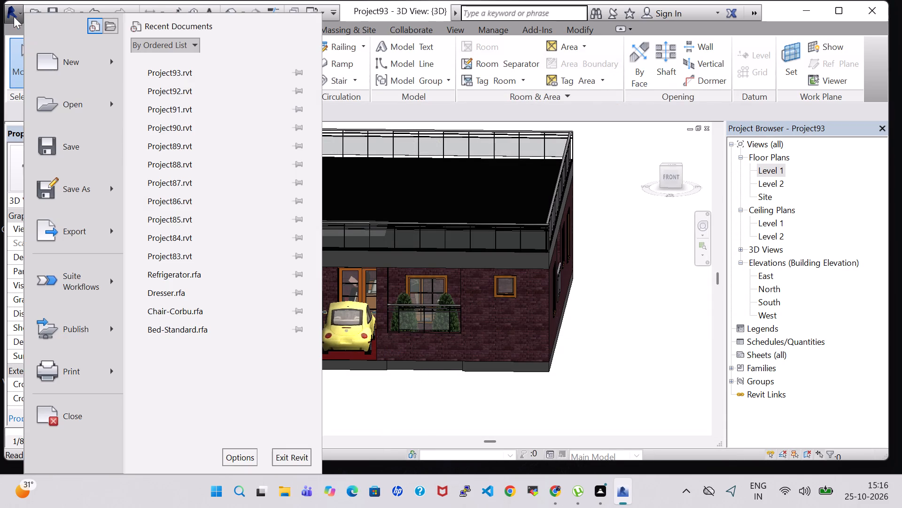
pyautogui.click(449, 393)
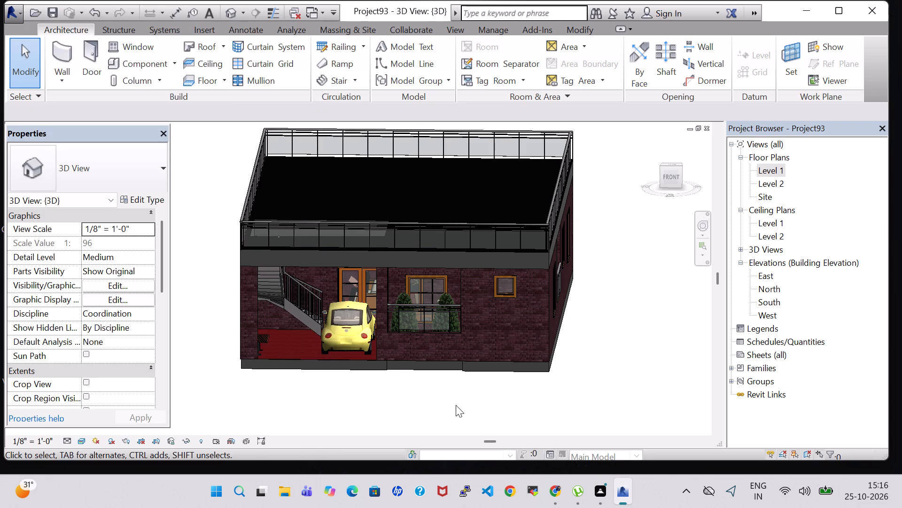
# Save the current state of Project93 from the 3D view, keeping the same file.
pyautogui.moveTo(501, 389); pyautogui.dragTo(523, 389, button='middle')
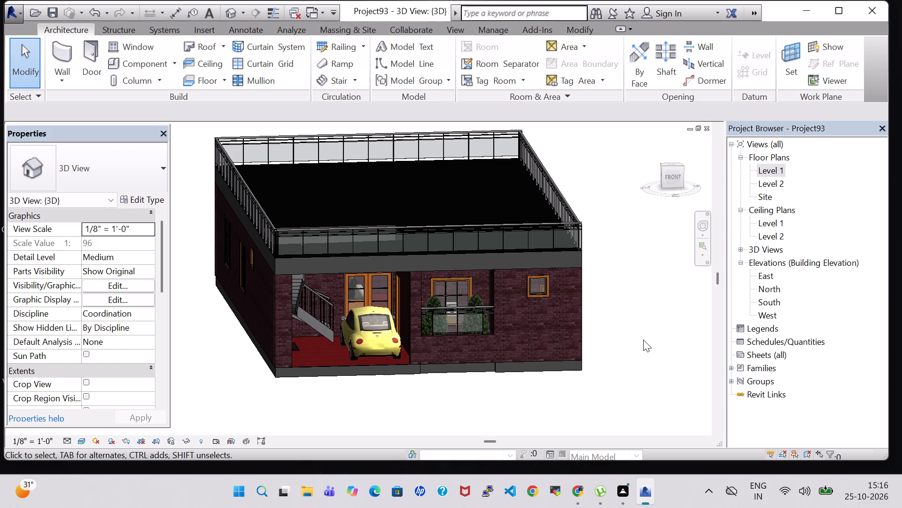
pyautogui.click(15, 8)
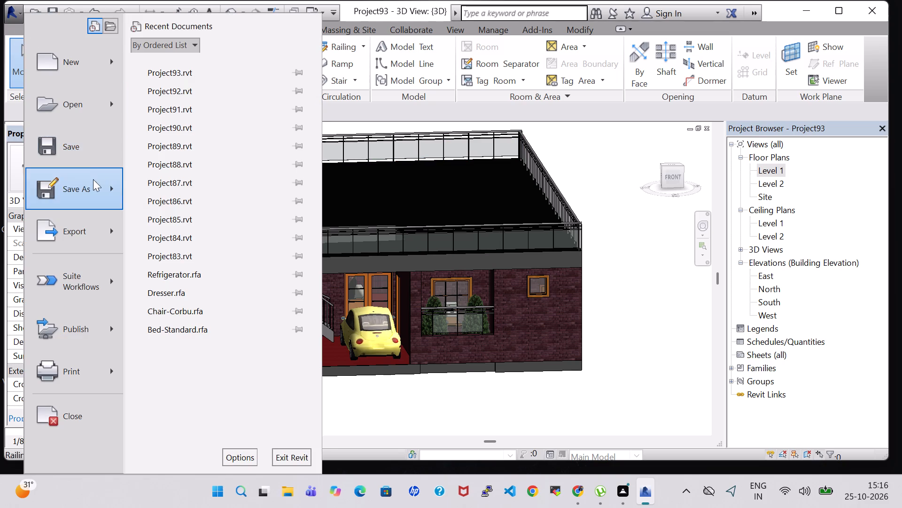
pyautogui.click(68, 150)
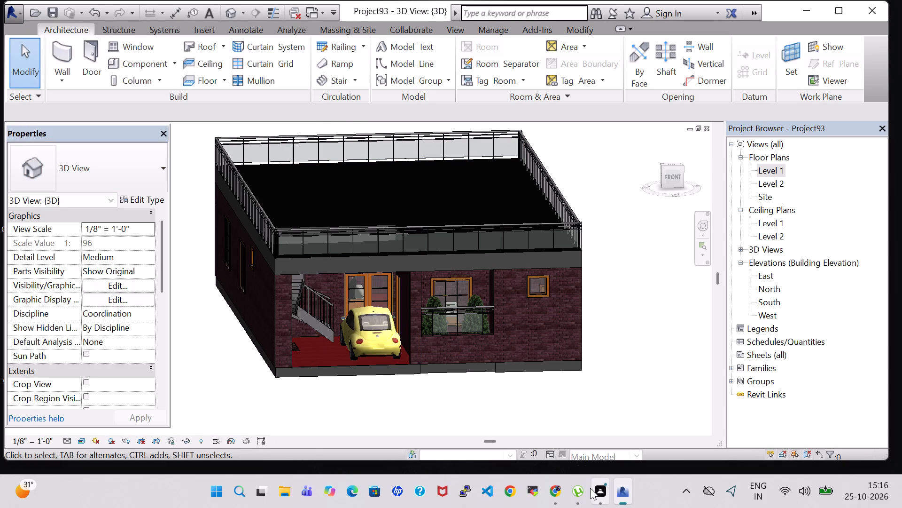
pyautogui.click(626, 274)
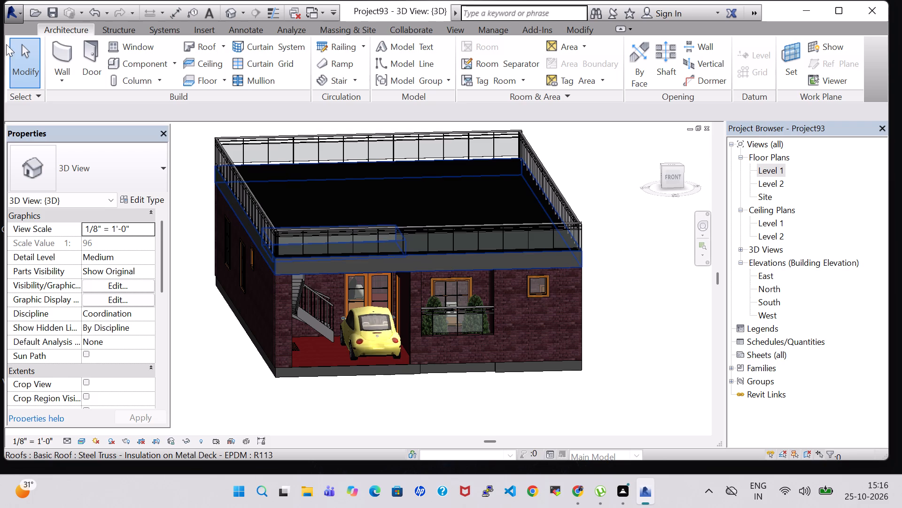
# Export the model as an IFC 2x3 file named Project93 into the work folder.
pyautogui.click(16, 14)
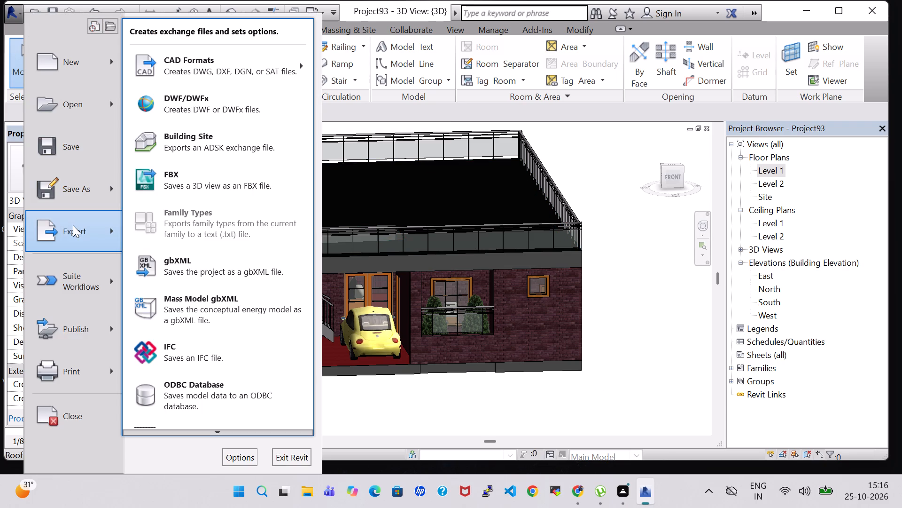
pyautogui.click(195, 349)
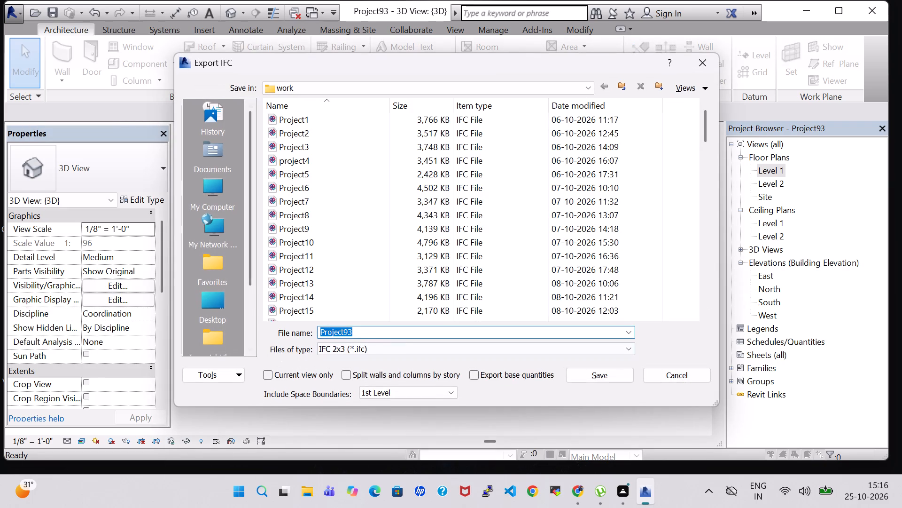
pyautogui.scroll(-2, 683, 203)
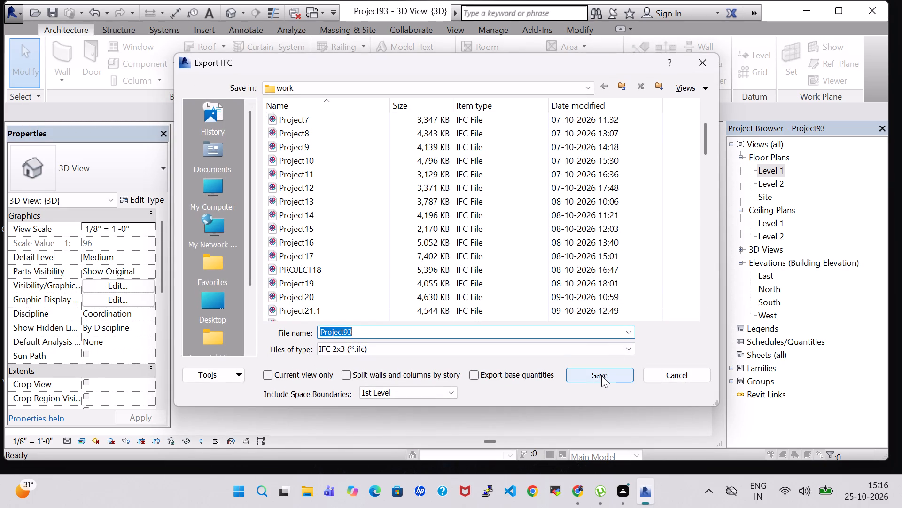
pyautogui.click(601, 375)
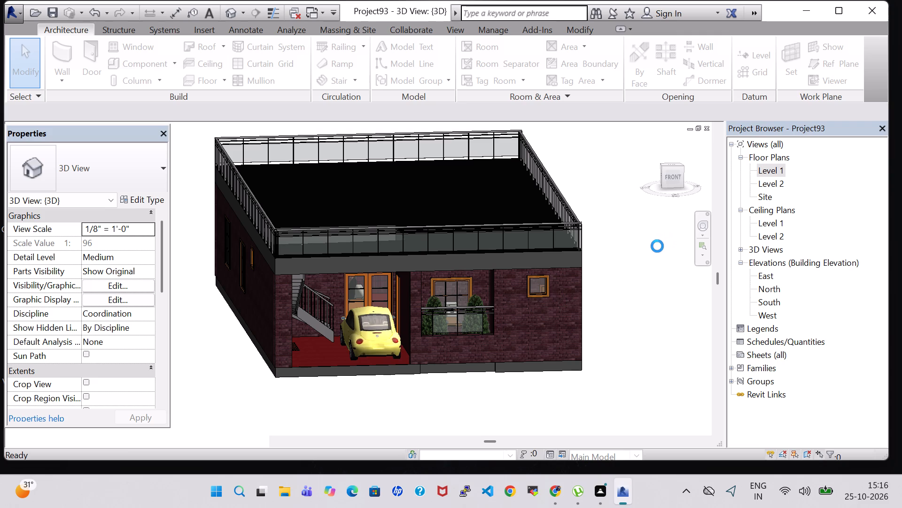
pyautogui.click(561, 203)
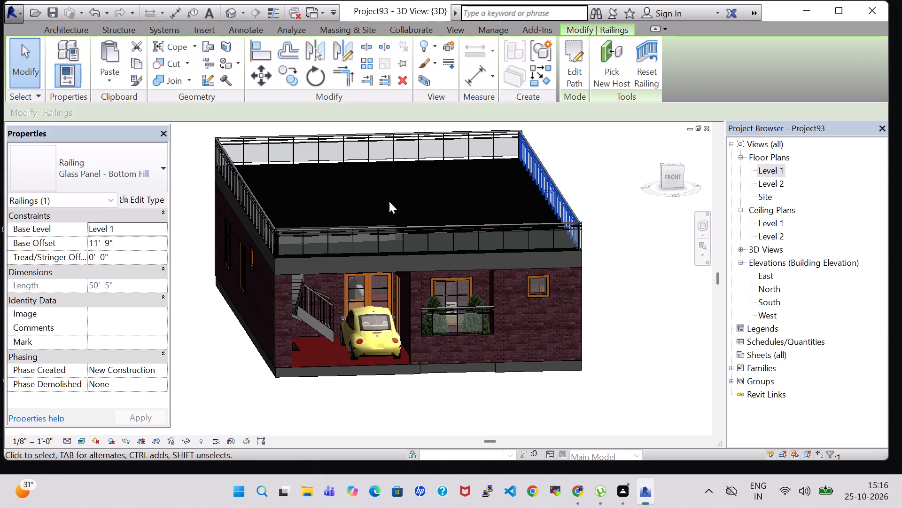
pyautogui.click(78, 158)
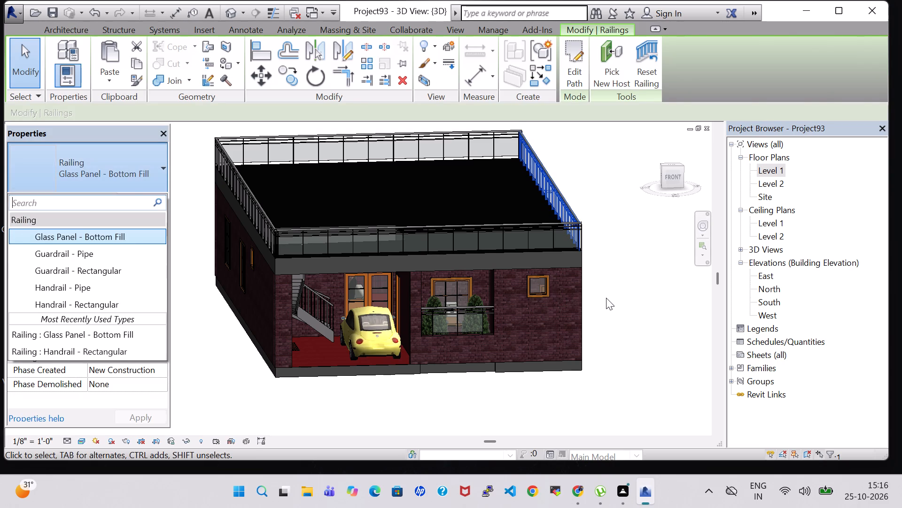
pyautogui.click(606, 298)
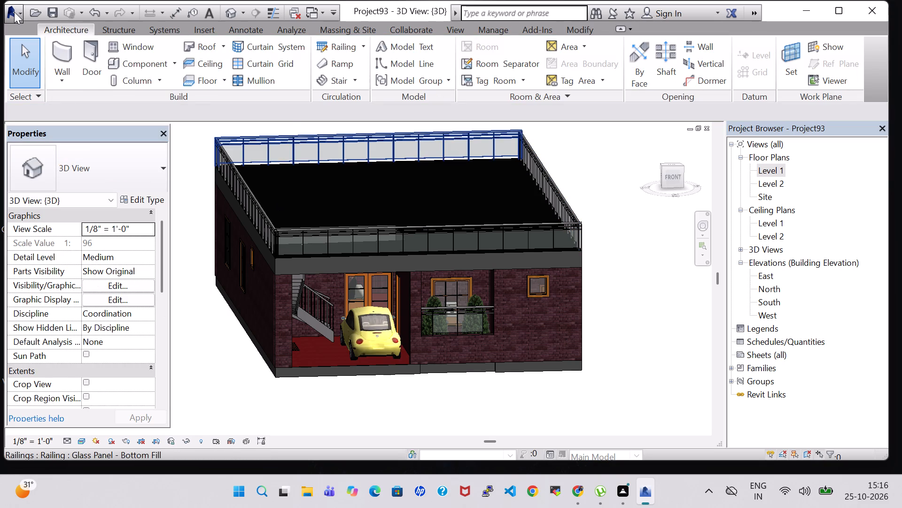